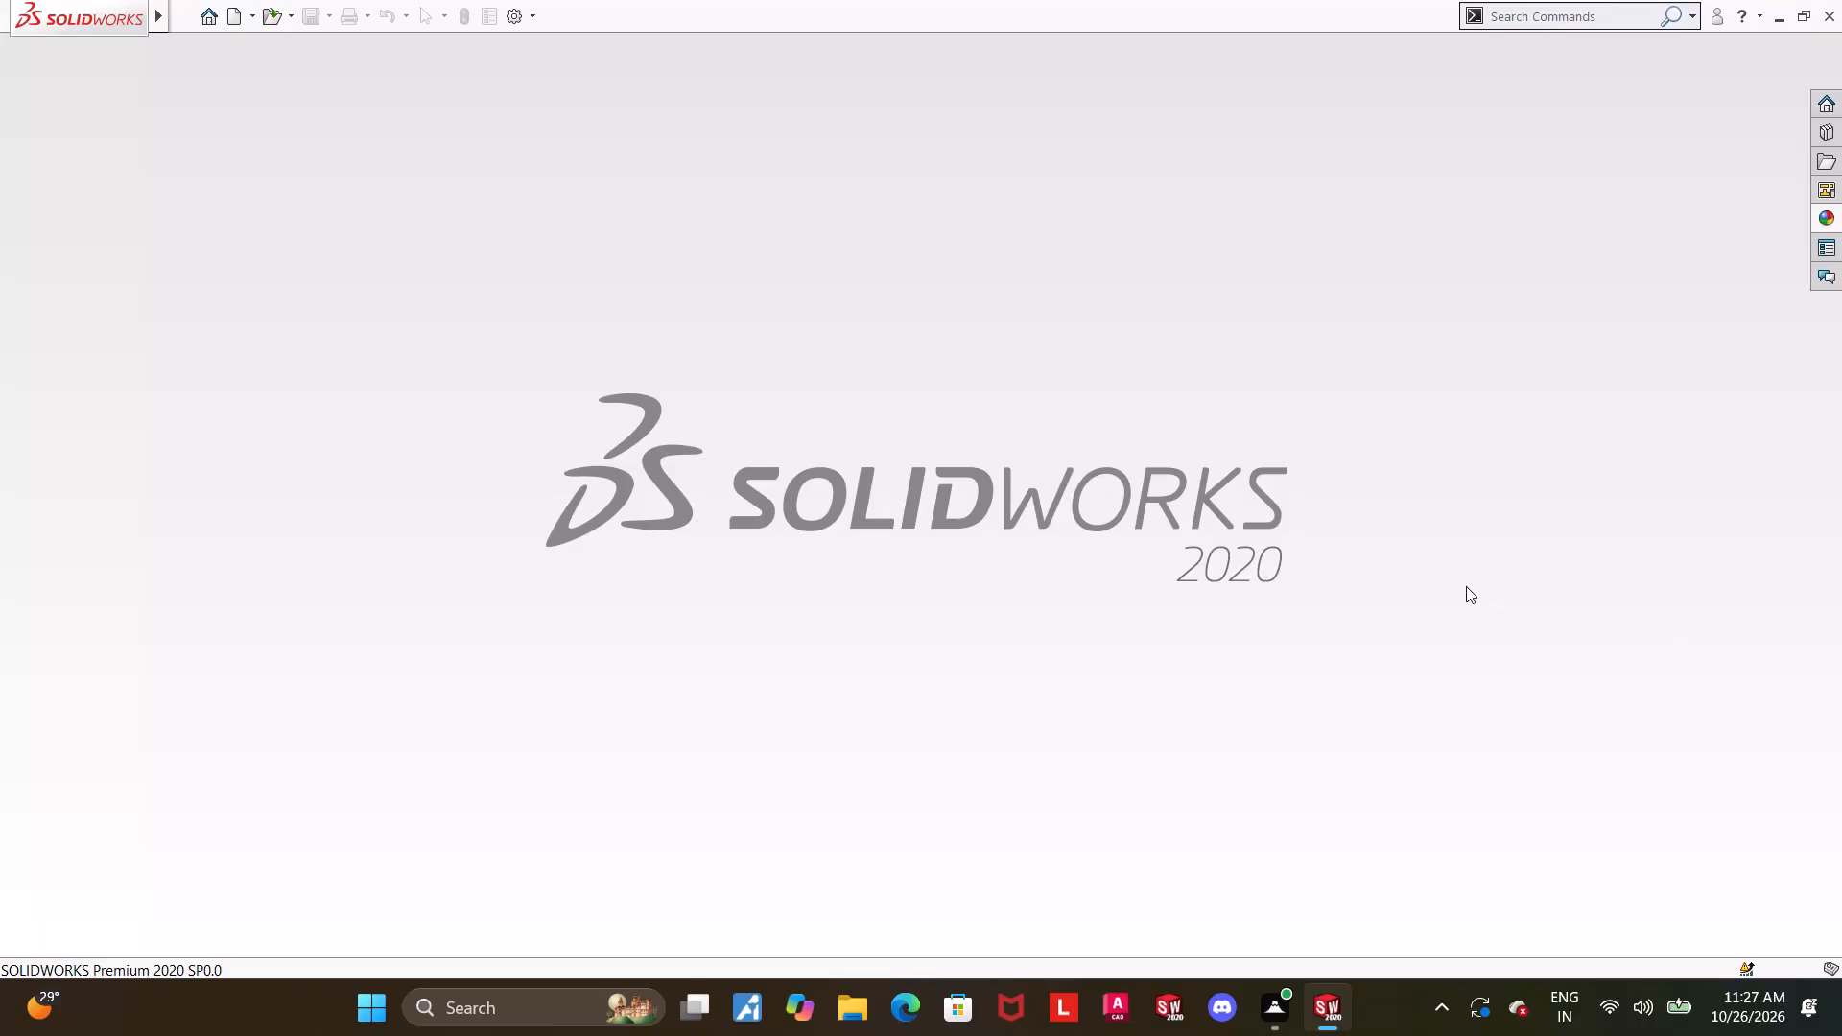
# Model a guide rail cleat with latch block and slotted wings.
# Create a new part document.
pyautogui.click(1491, 523)
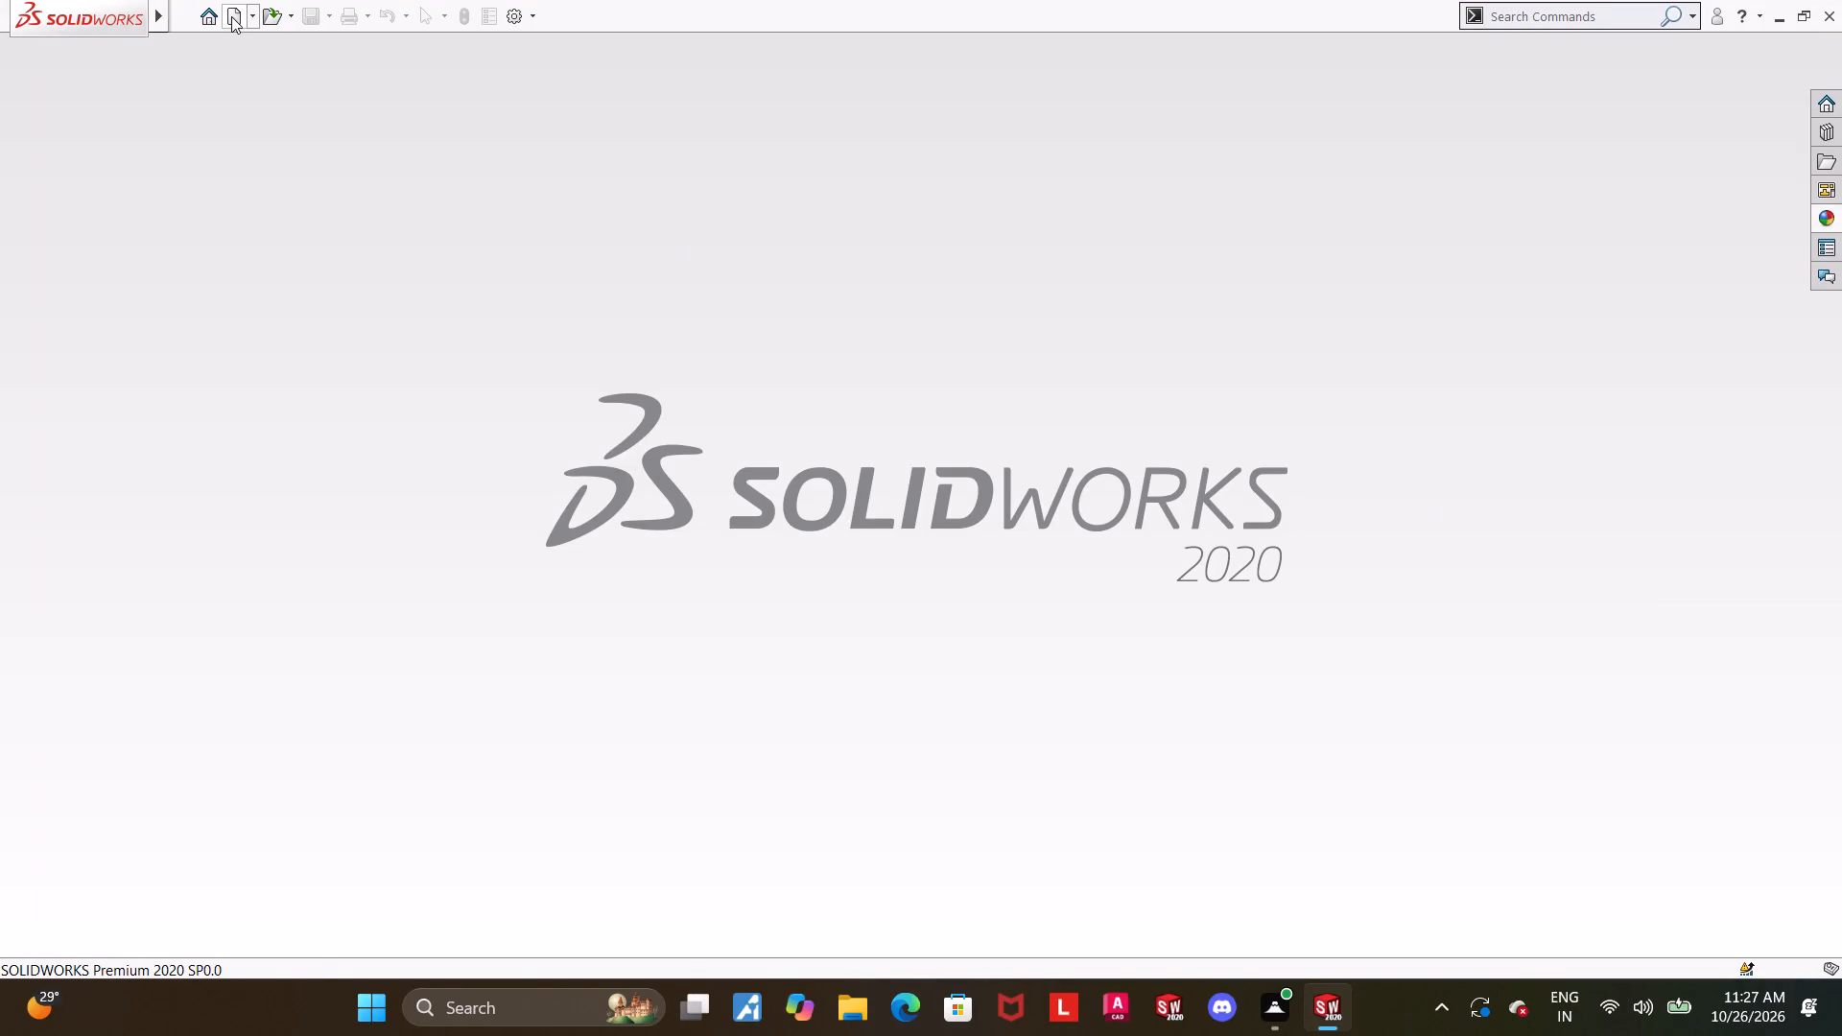
pyautogui.click(231, 16)
pyautogui.doubleClick(487, 463)
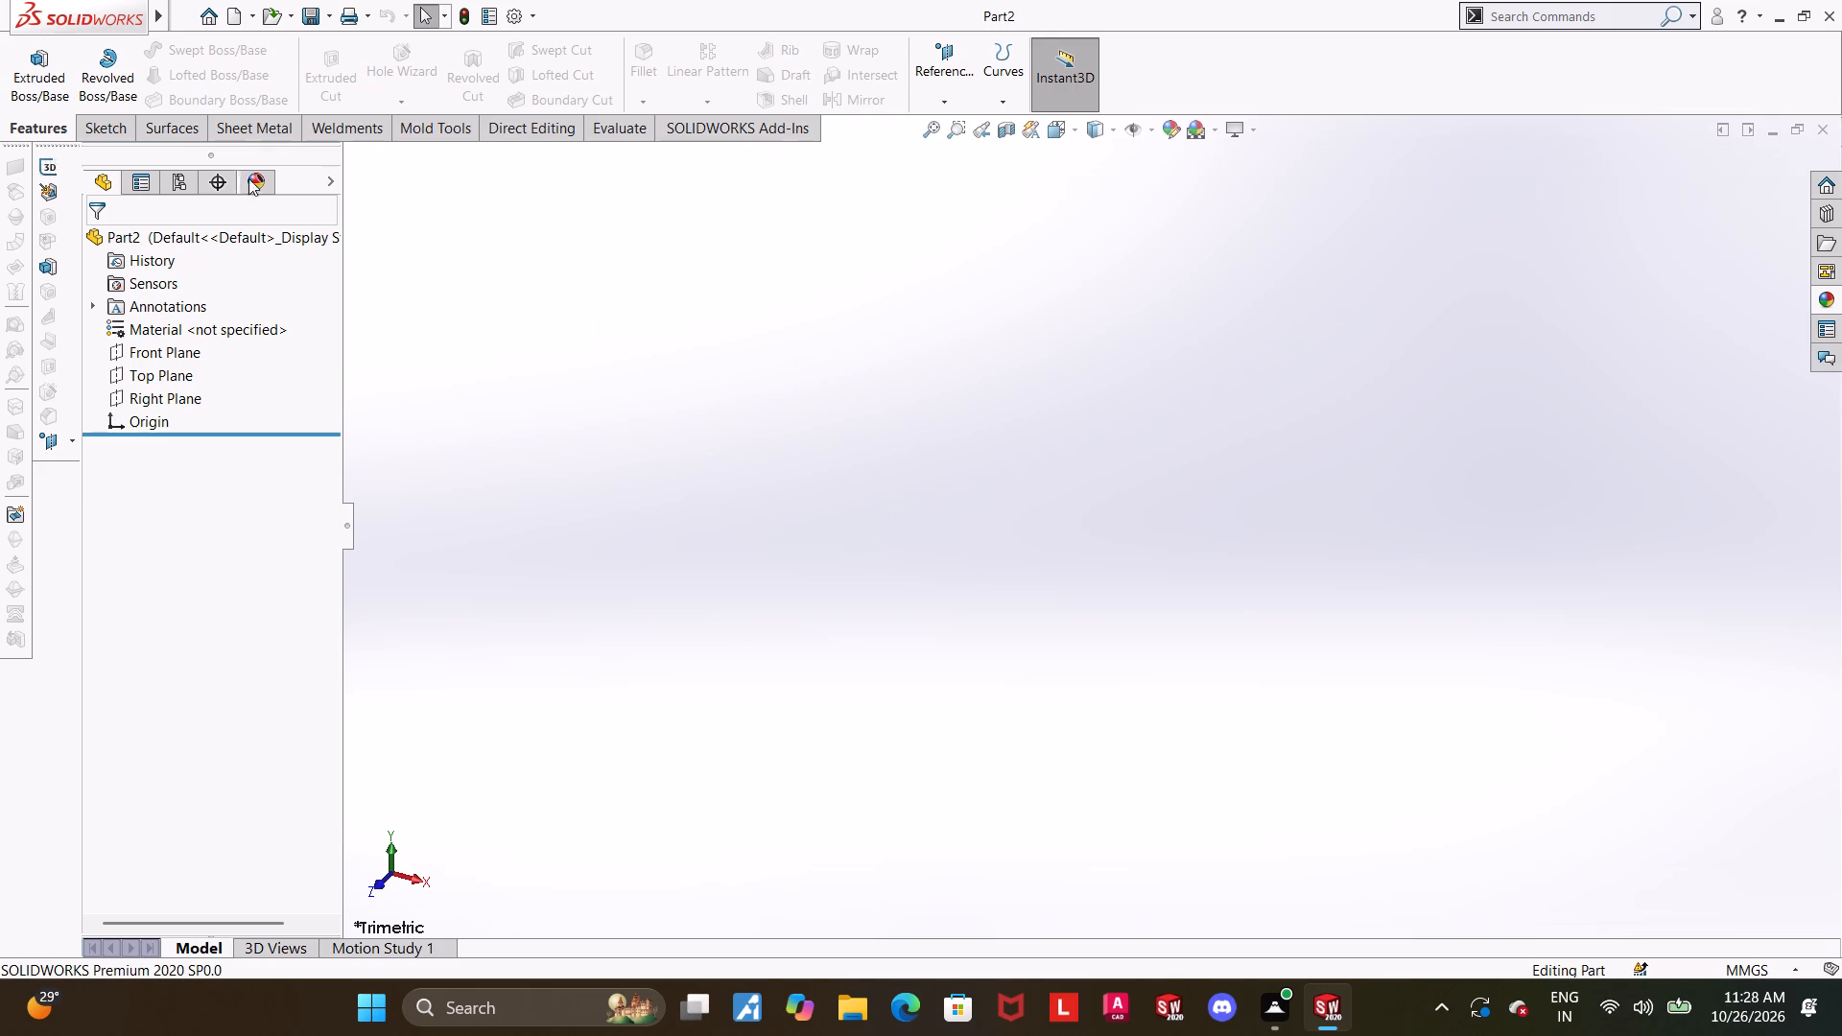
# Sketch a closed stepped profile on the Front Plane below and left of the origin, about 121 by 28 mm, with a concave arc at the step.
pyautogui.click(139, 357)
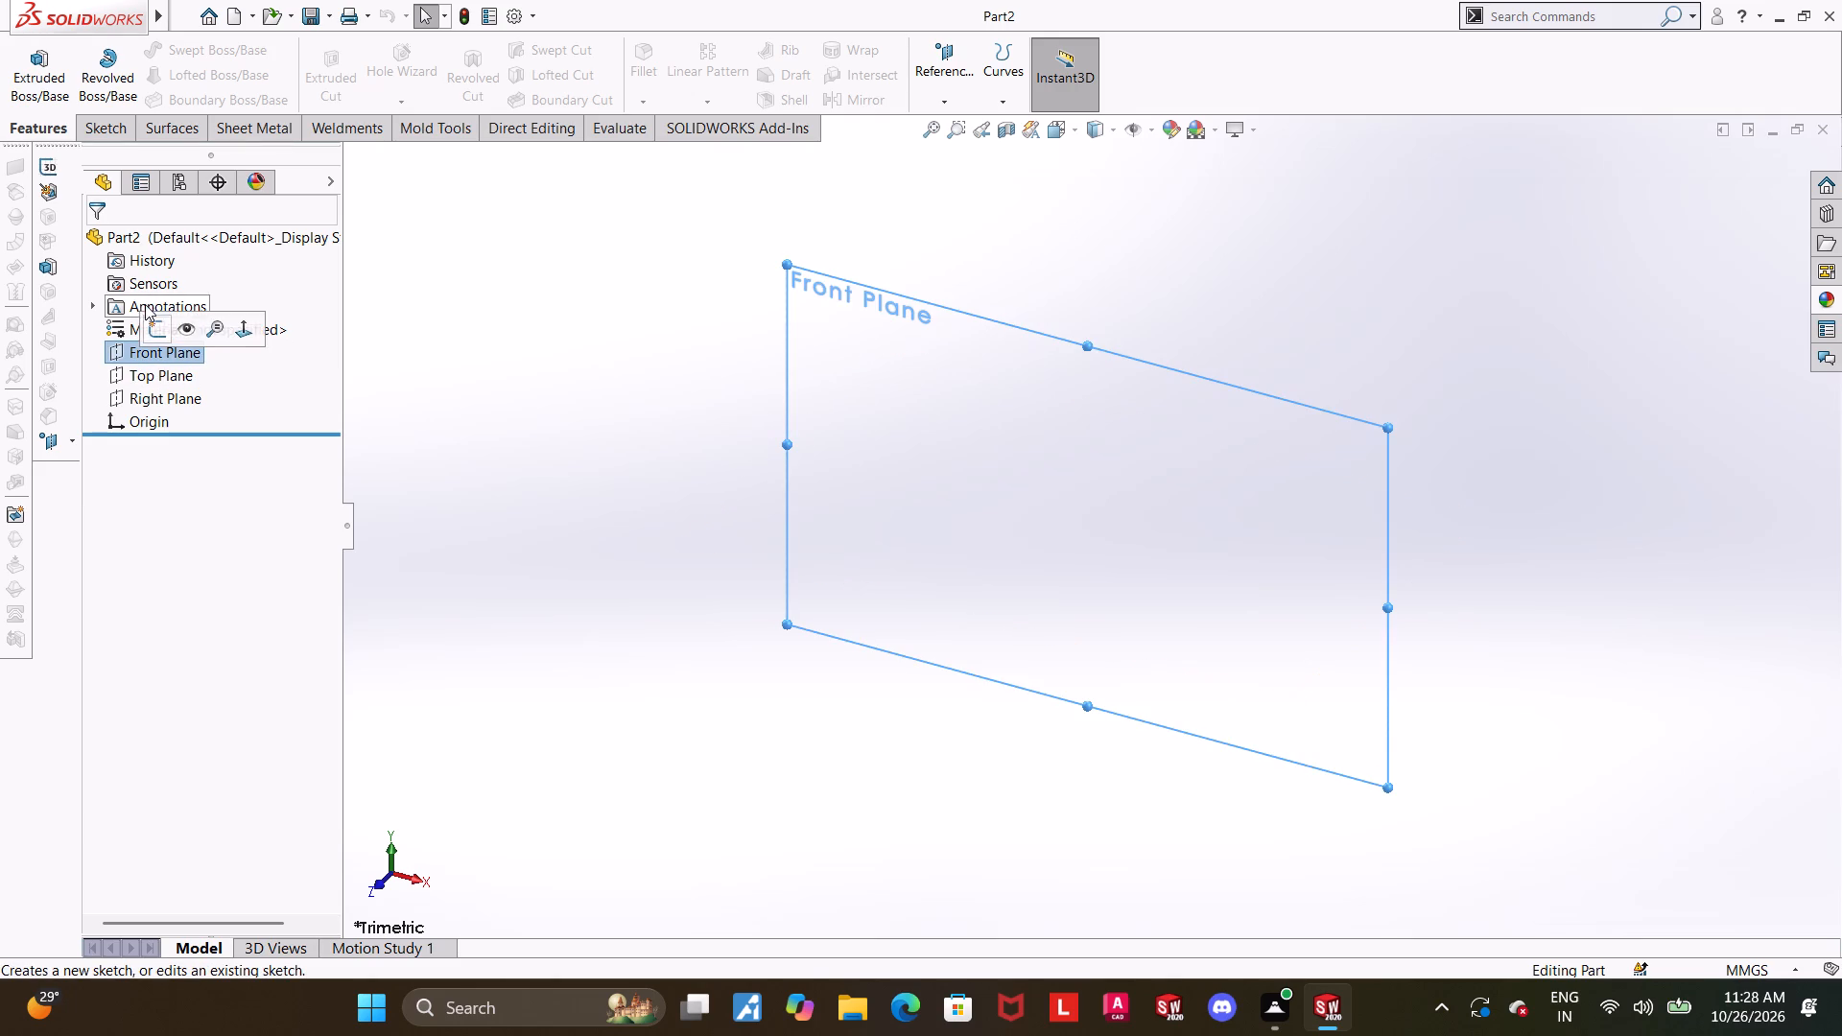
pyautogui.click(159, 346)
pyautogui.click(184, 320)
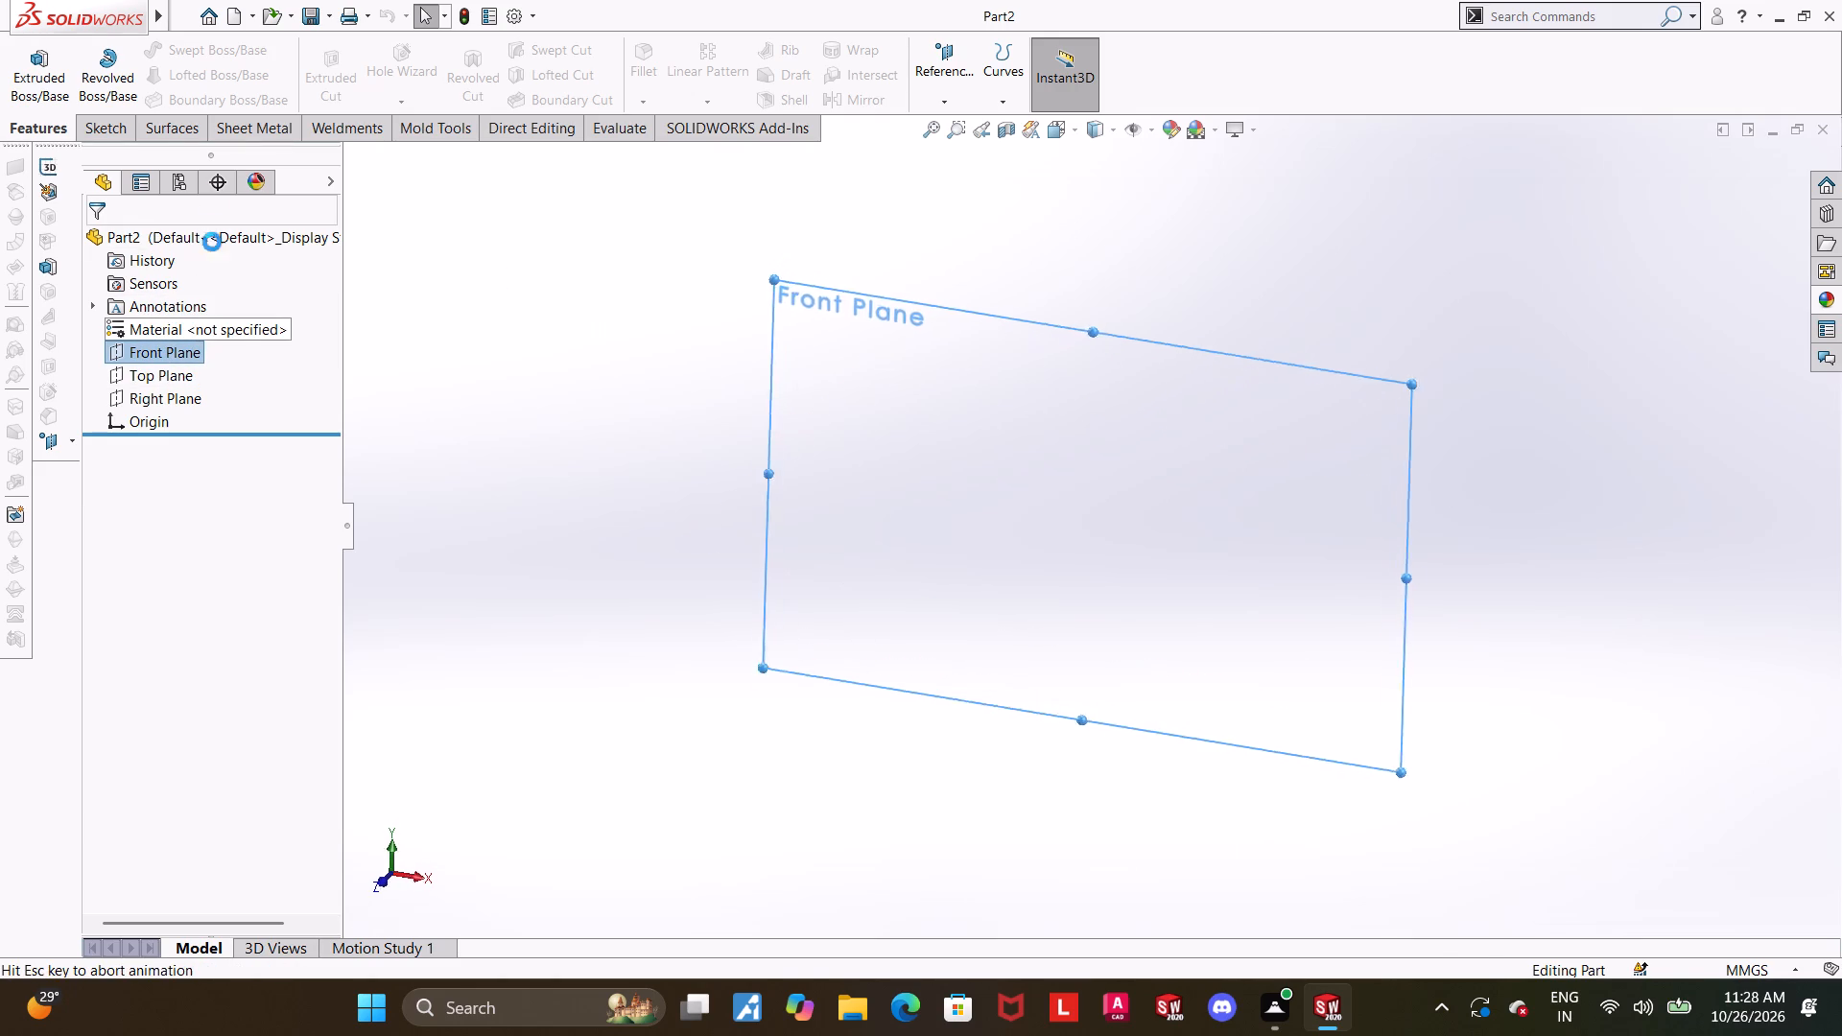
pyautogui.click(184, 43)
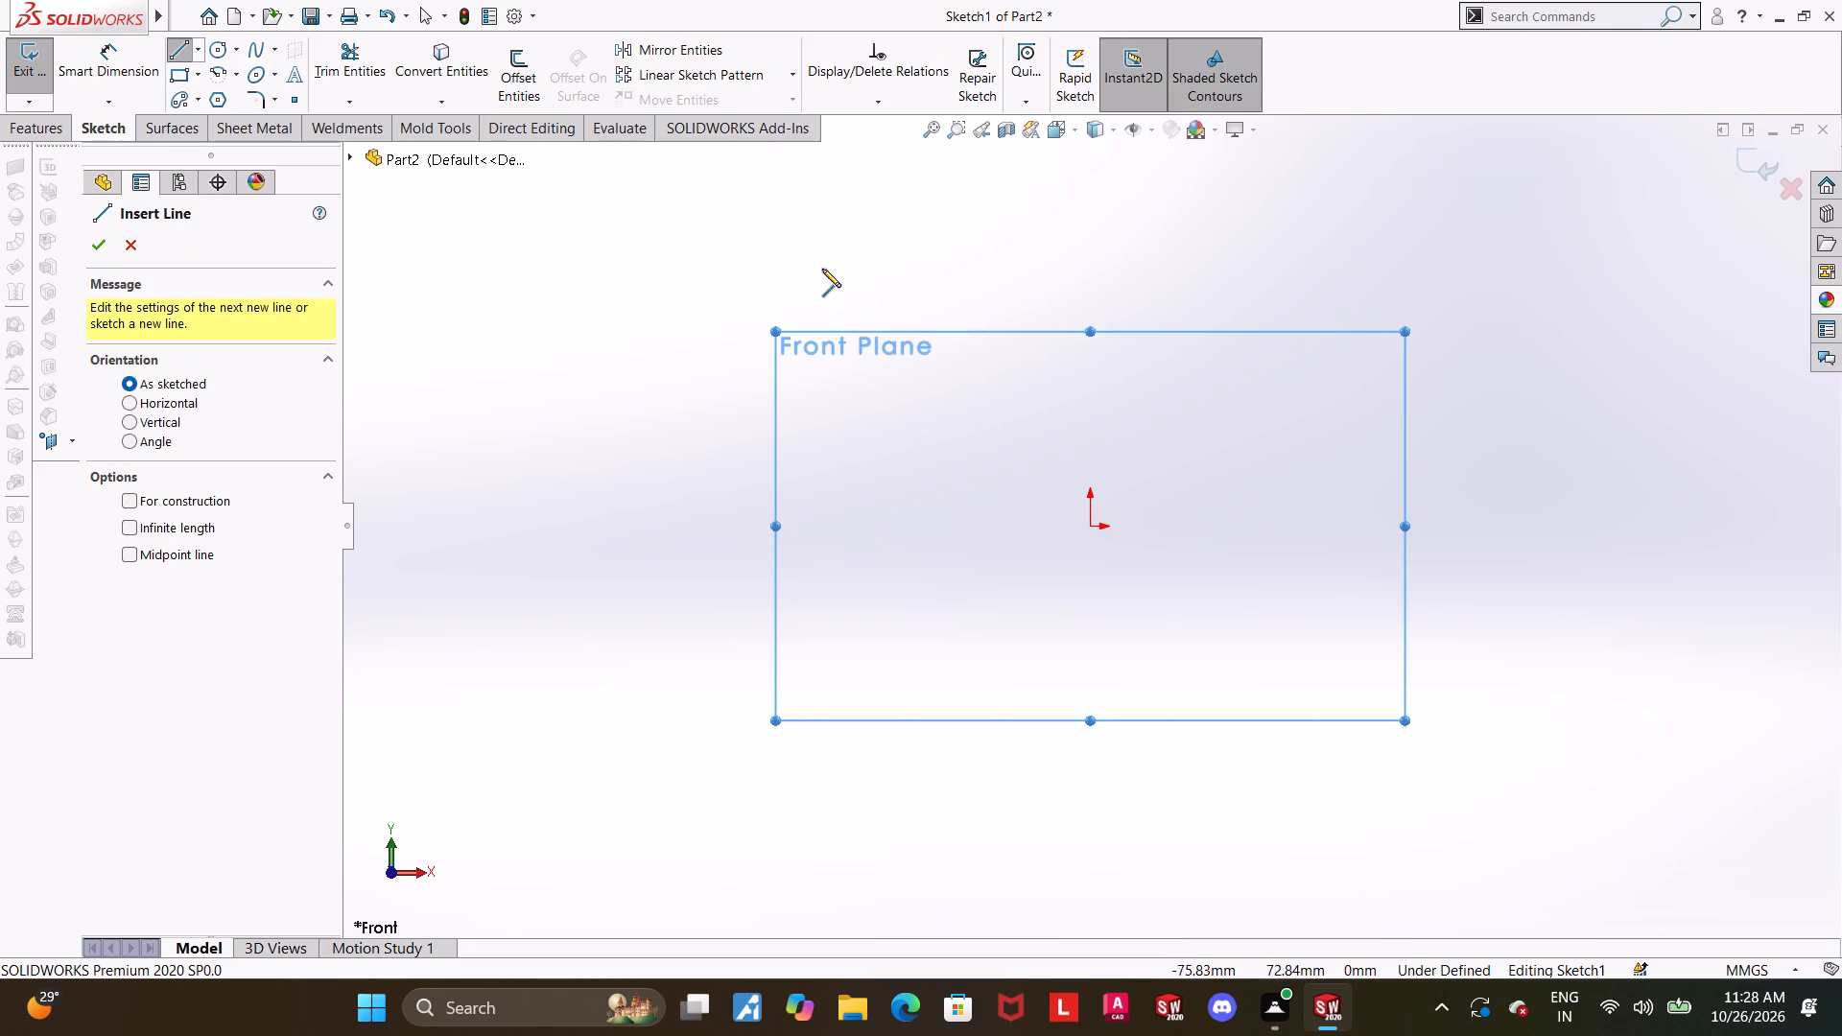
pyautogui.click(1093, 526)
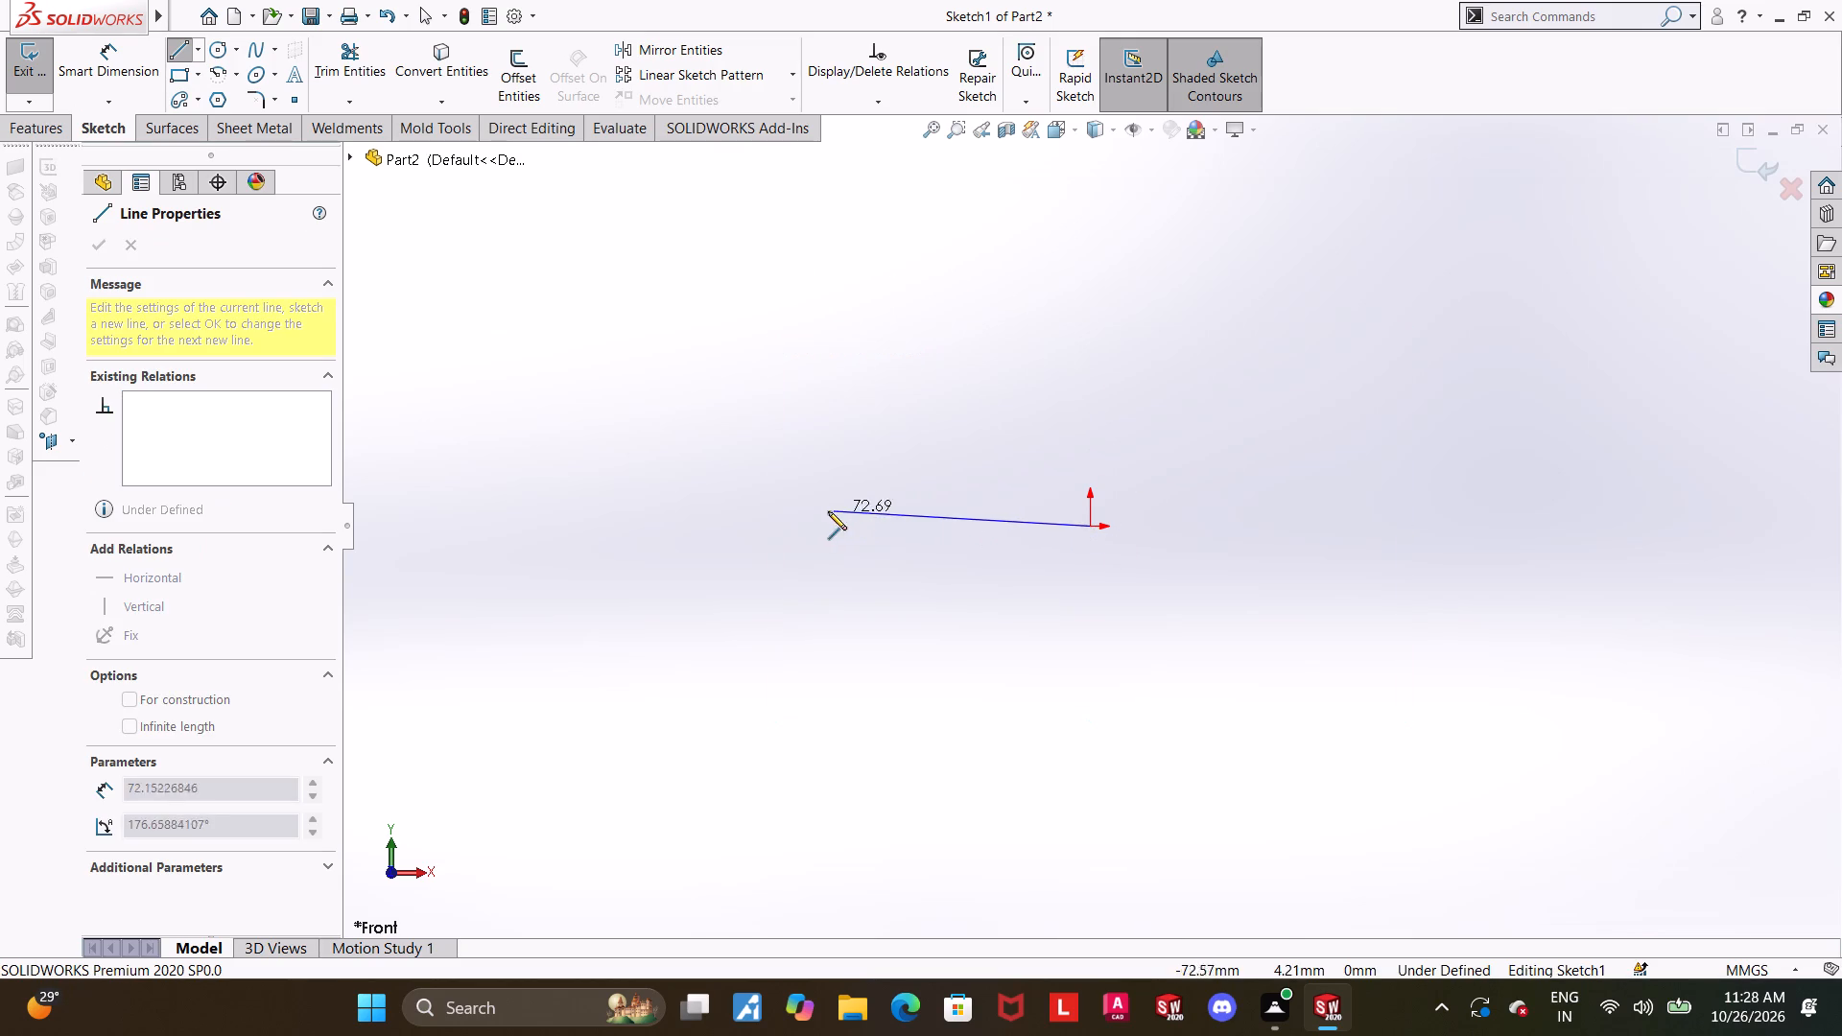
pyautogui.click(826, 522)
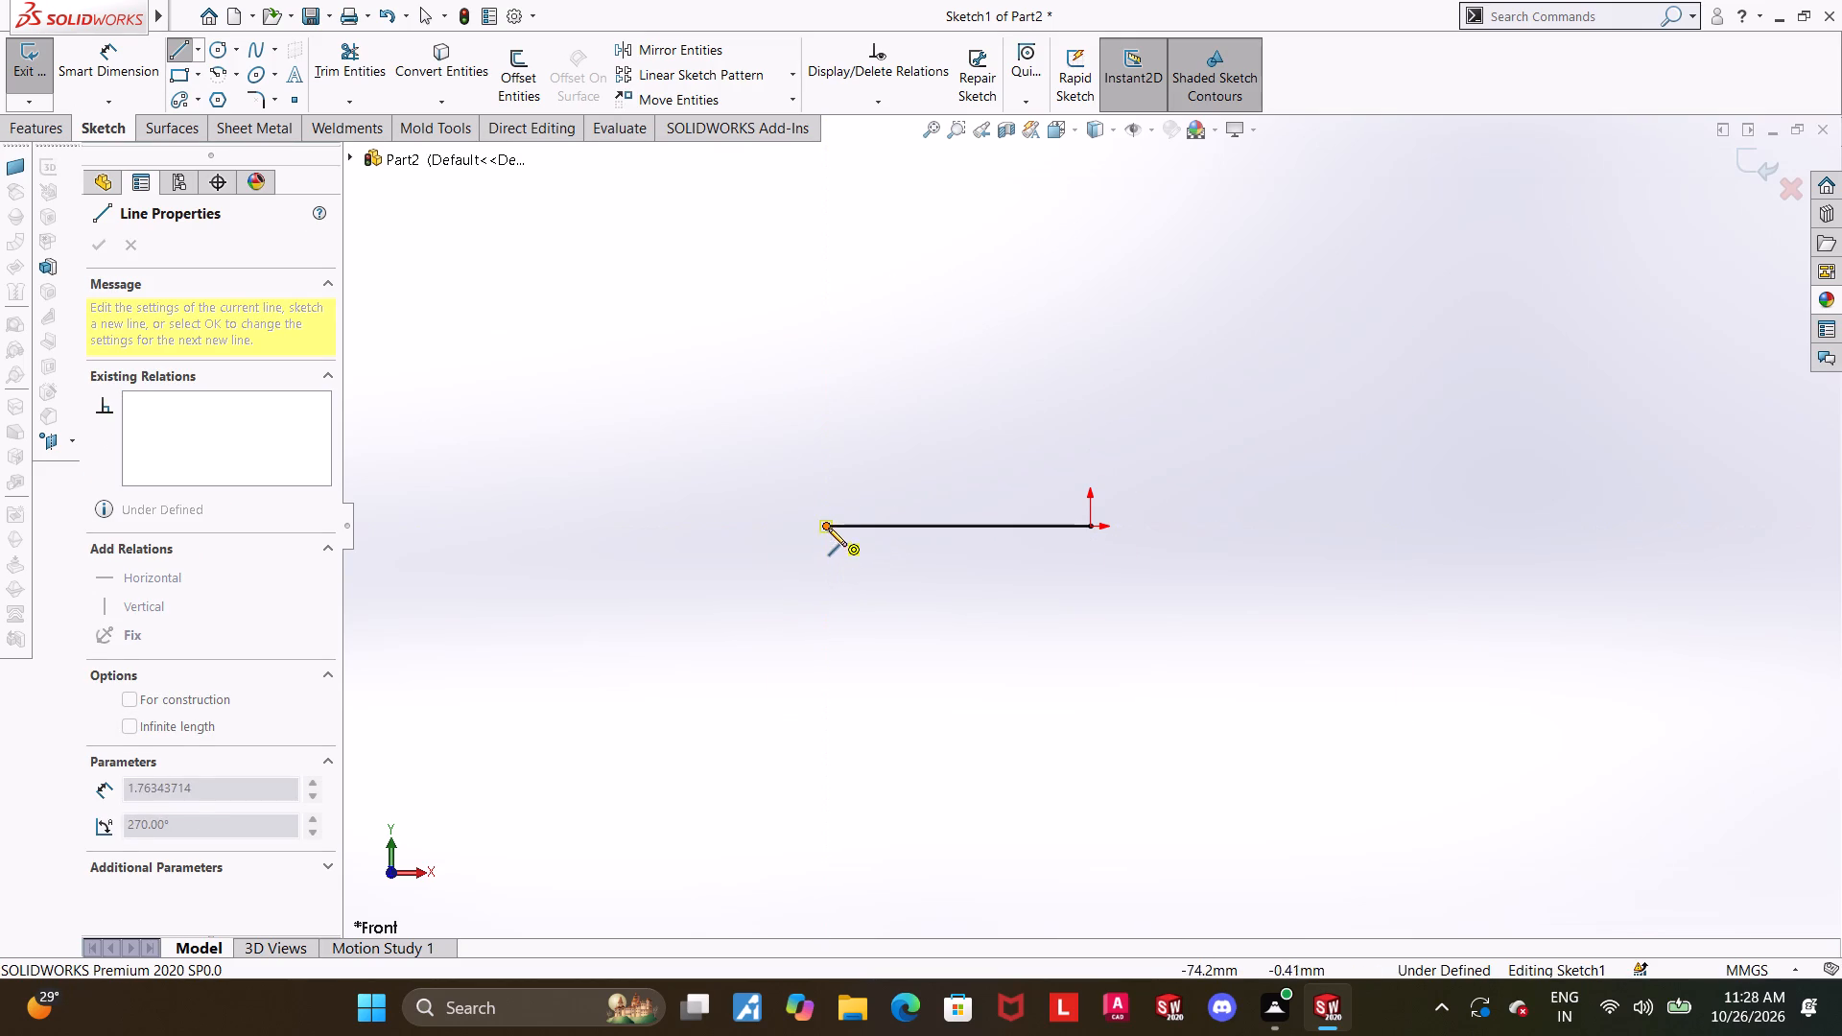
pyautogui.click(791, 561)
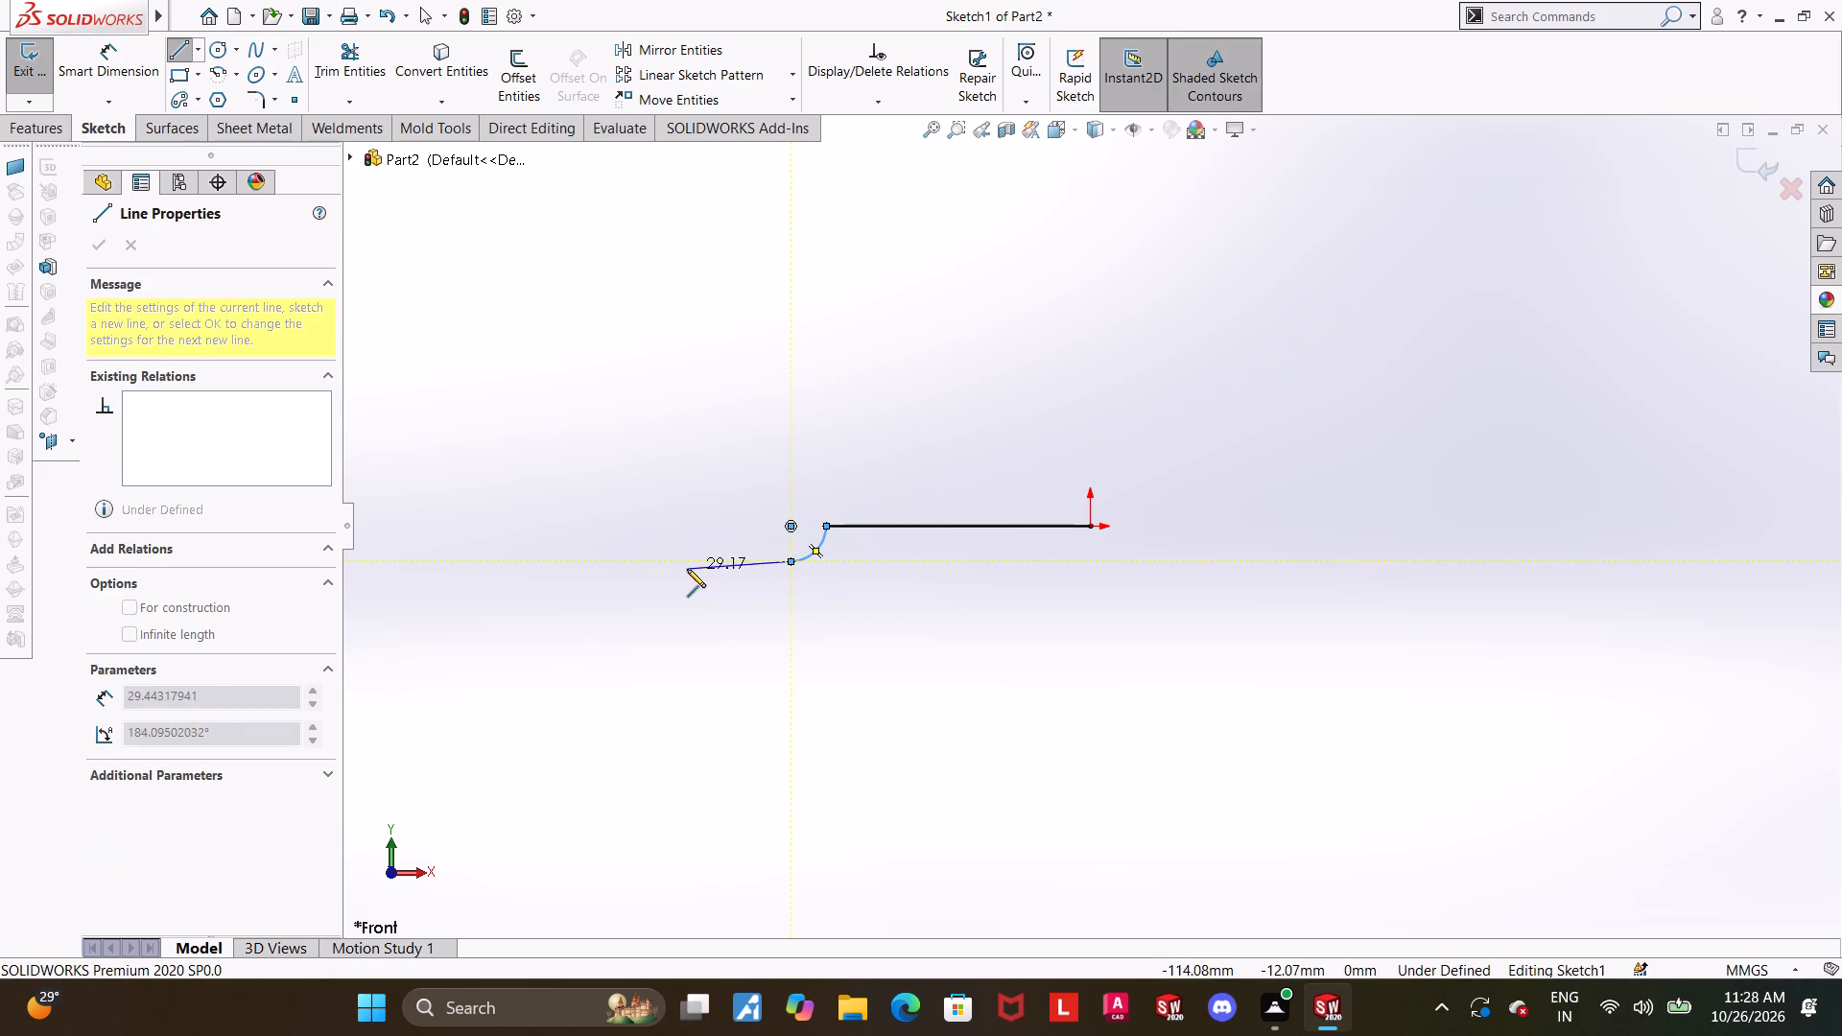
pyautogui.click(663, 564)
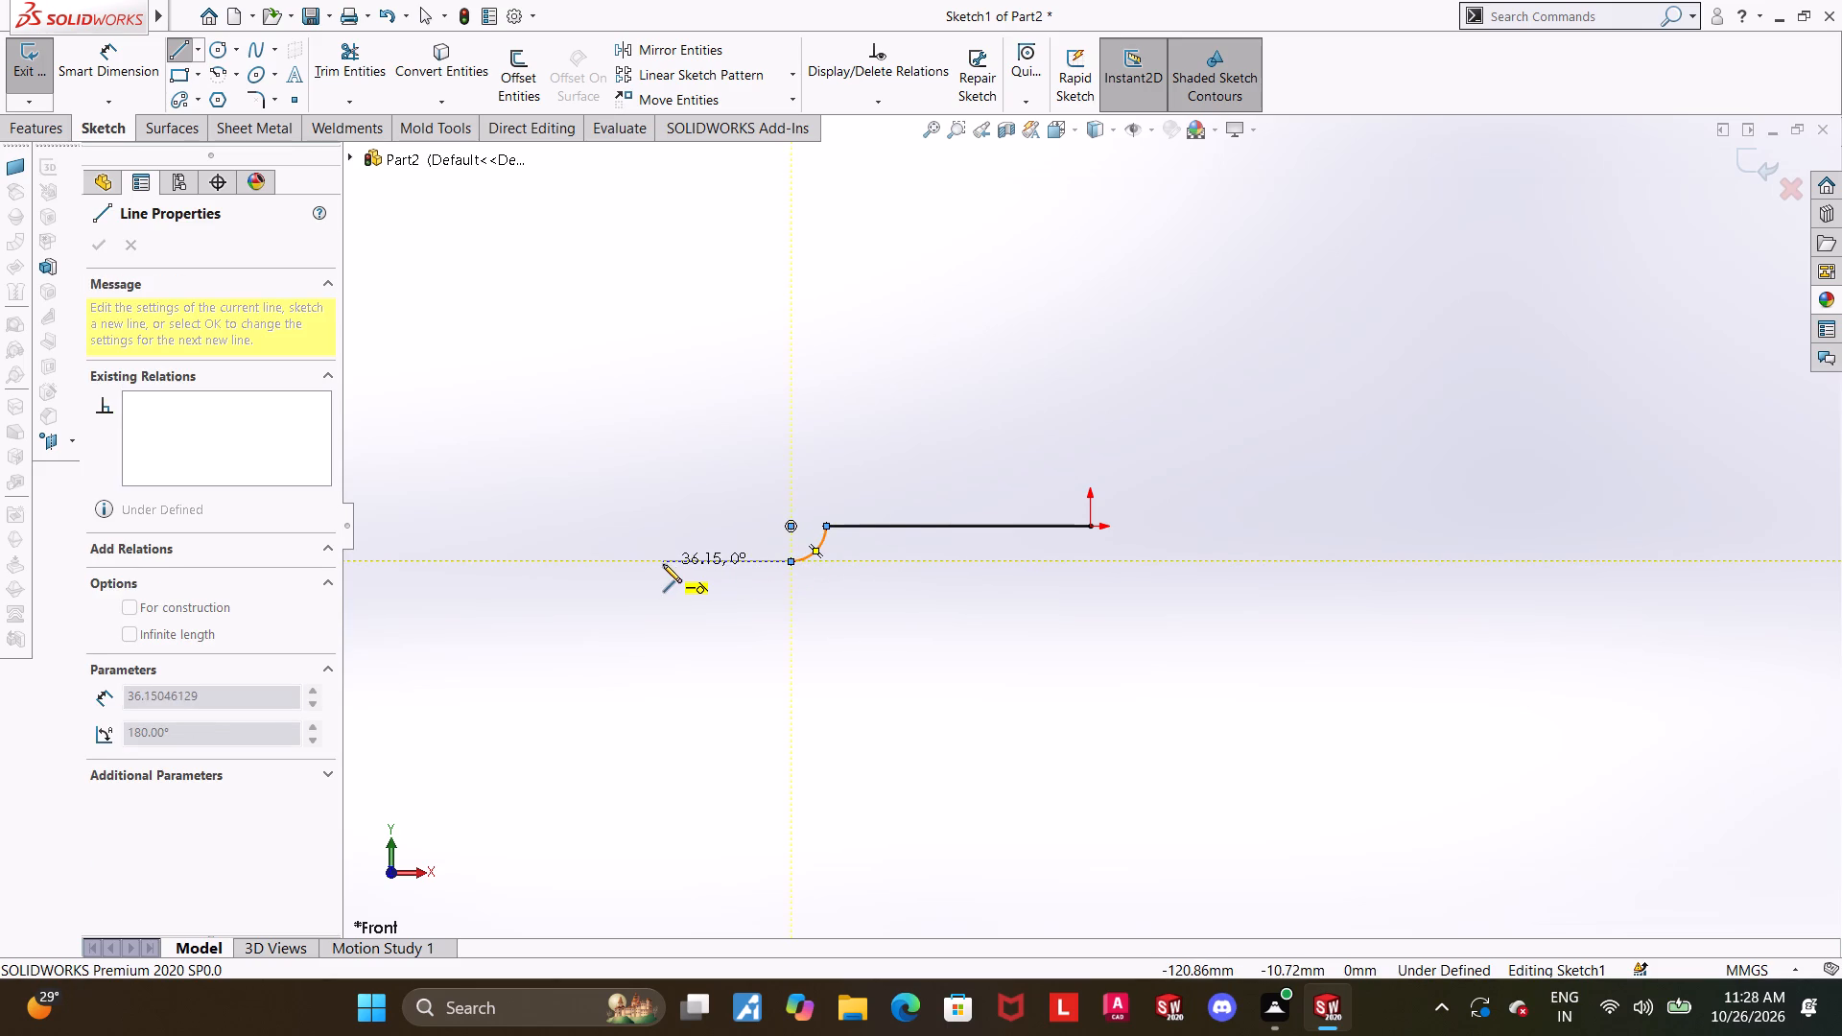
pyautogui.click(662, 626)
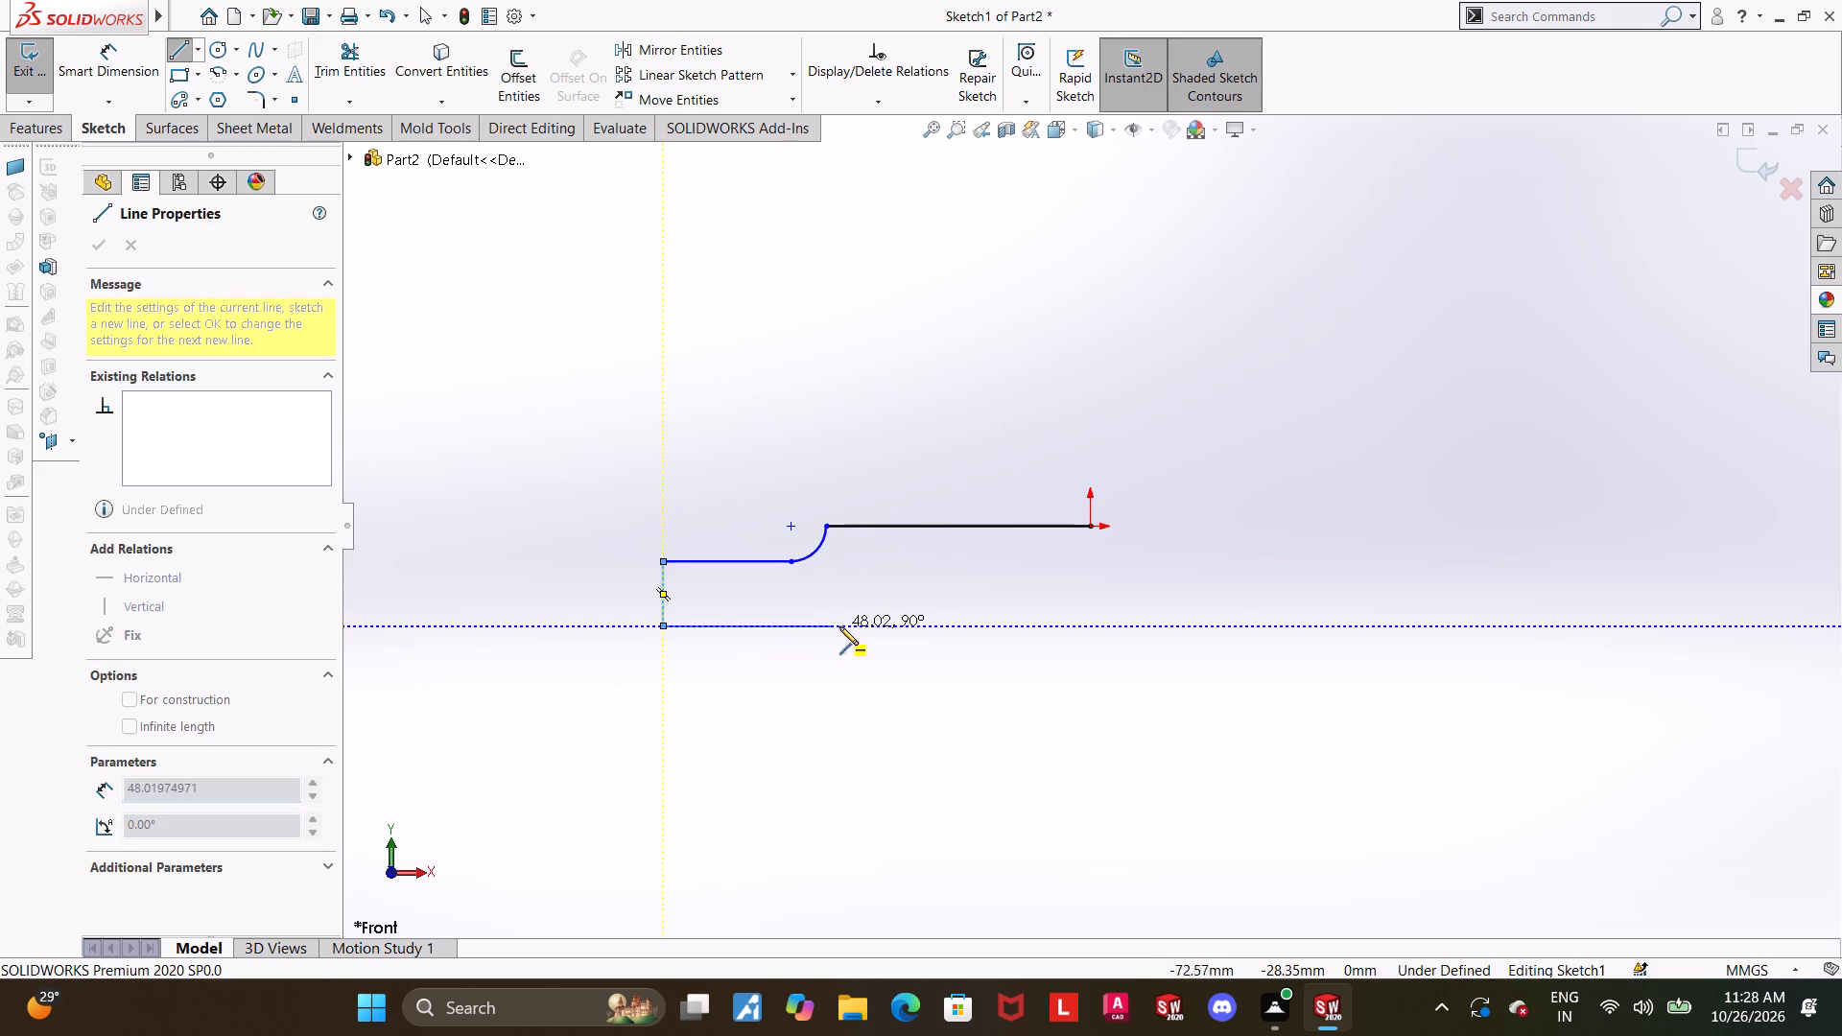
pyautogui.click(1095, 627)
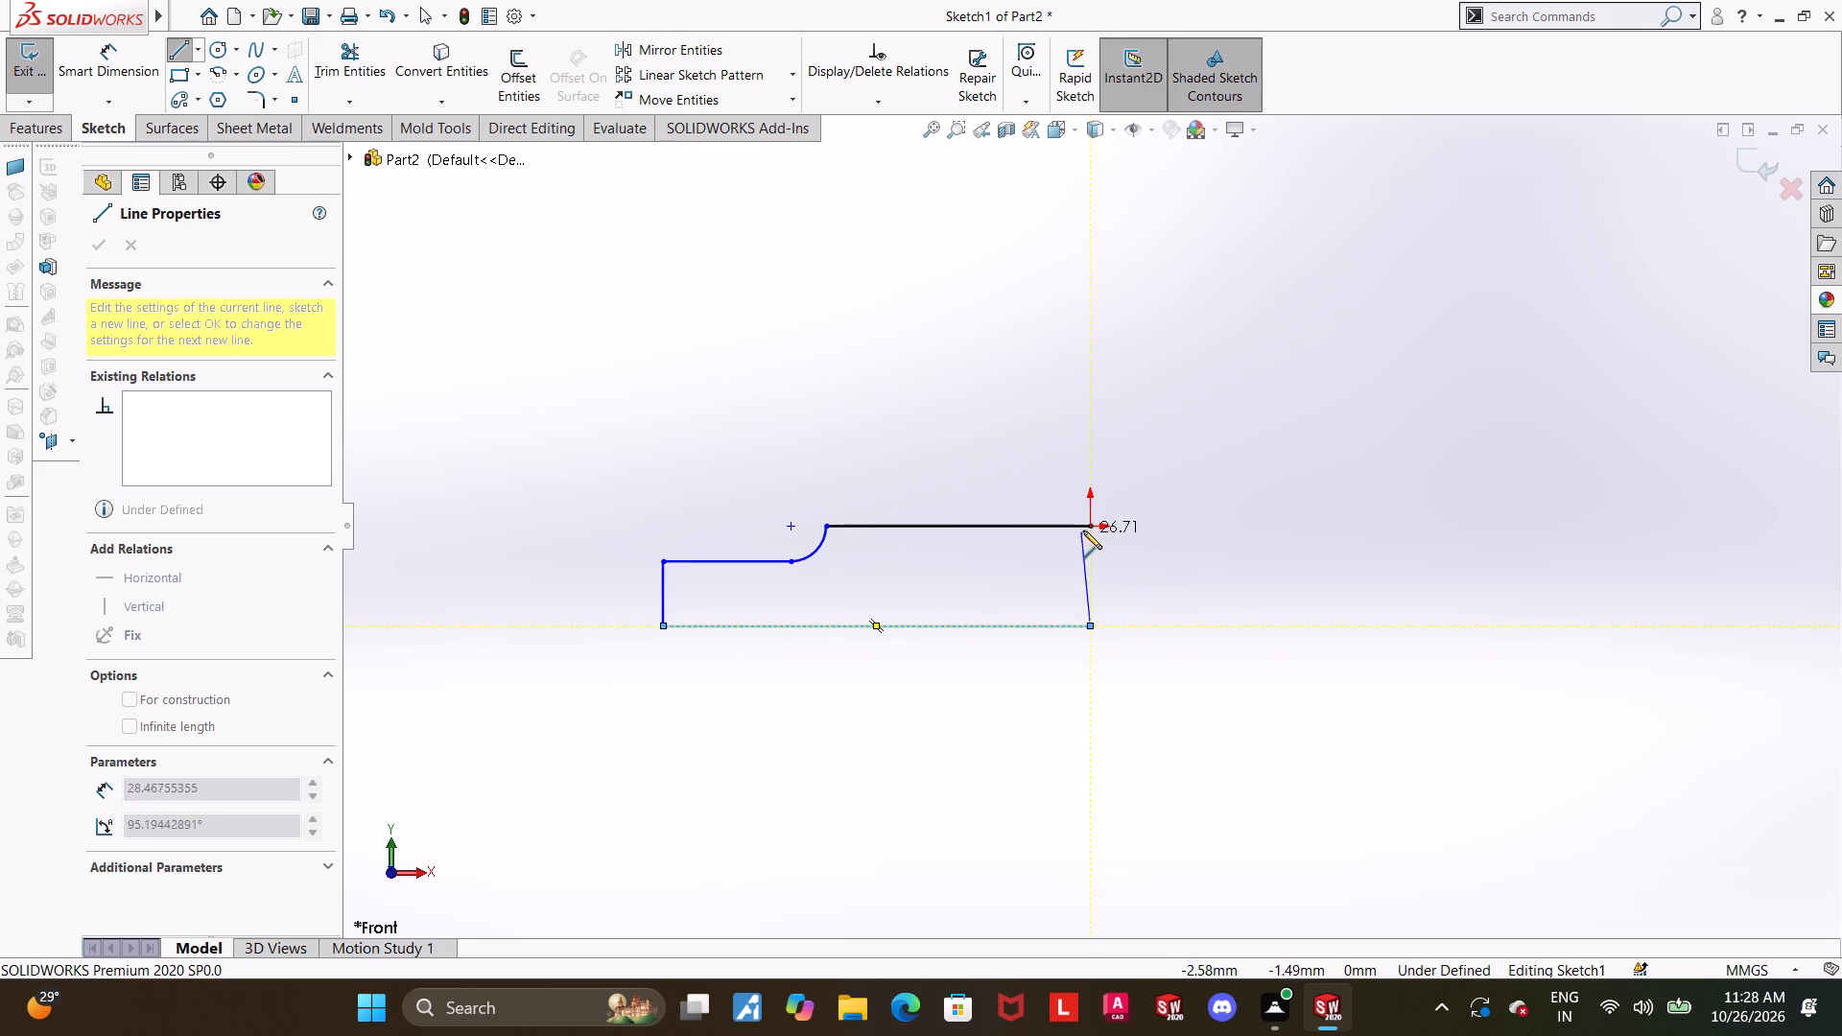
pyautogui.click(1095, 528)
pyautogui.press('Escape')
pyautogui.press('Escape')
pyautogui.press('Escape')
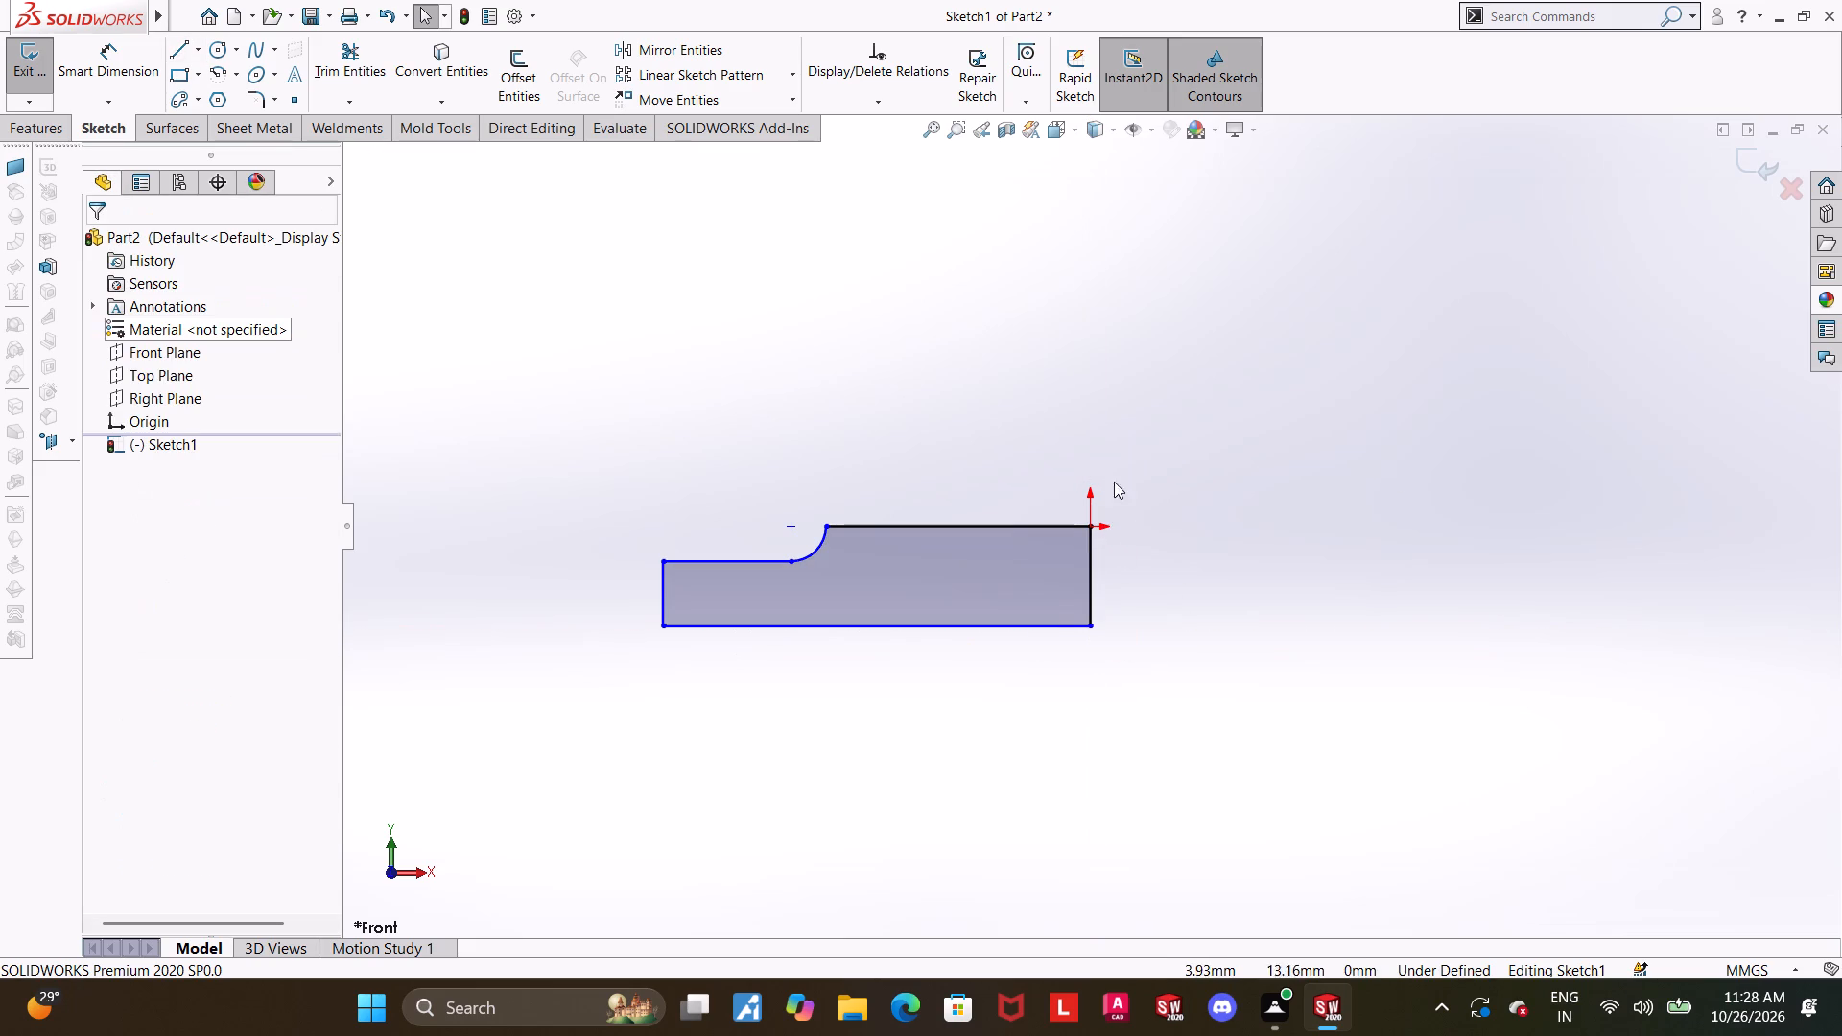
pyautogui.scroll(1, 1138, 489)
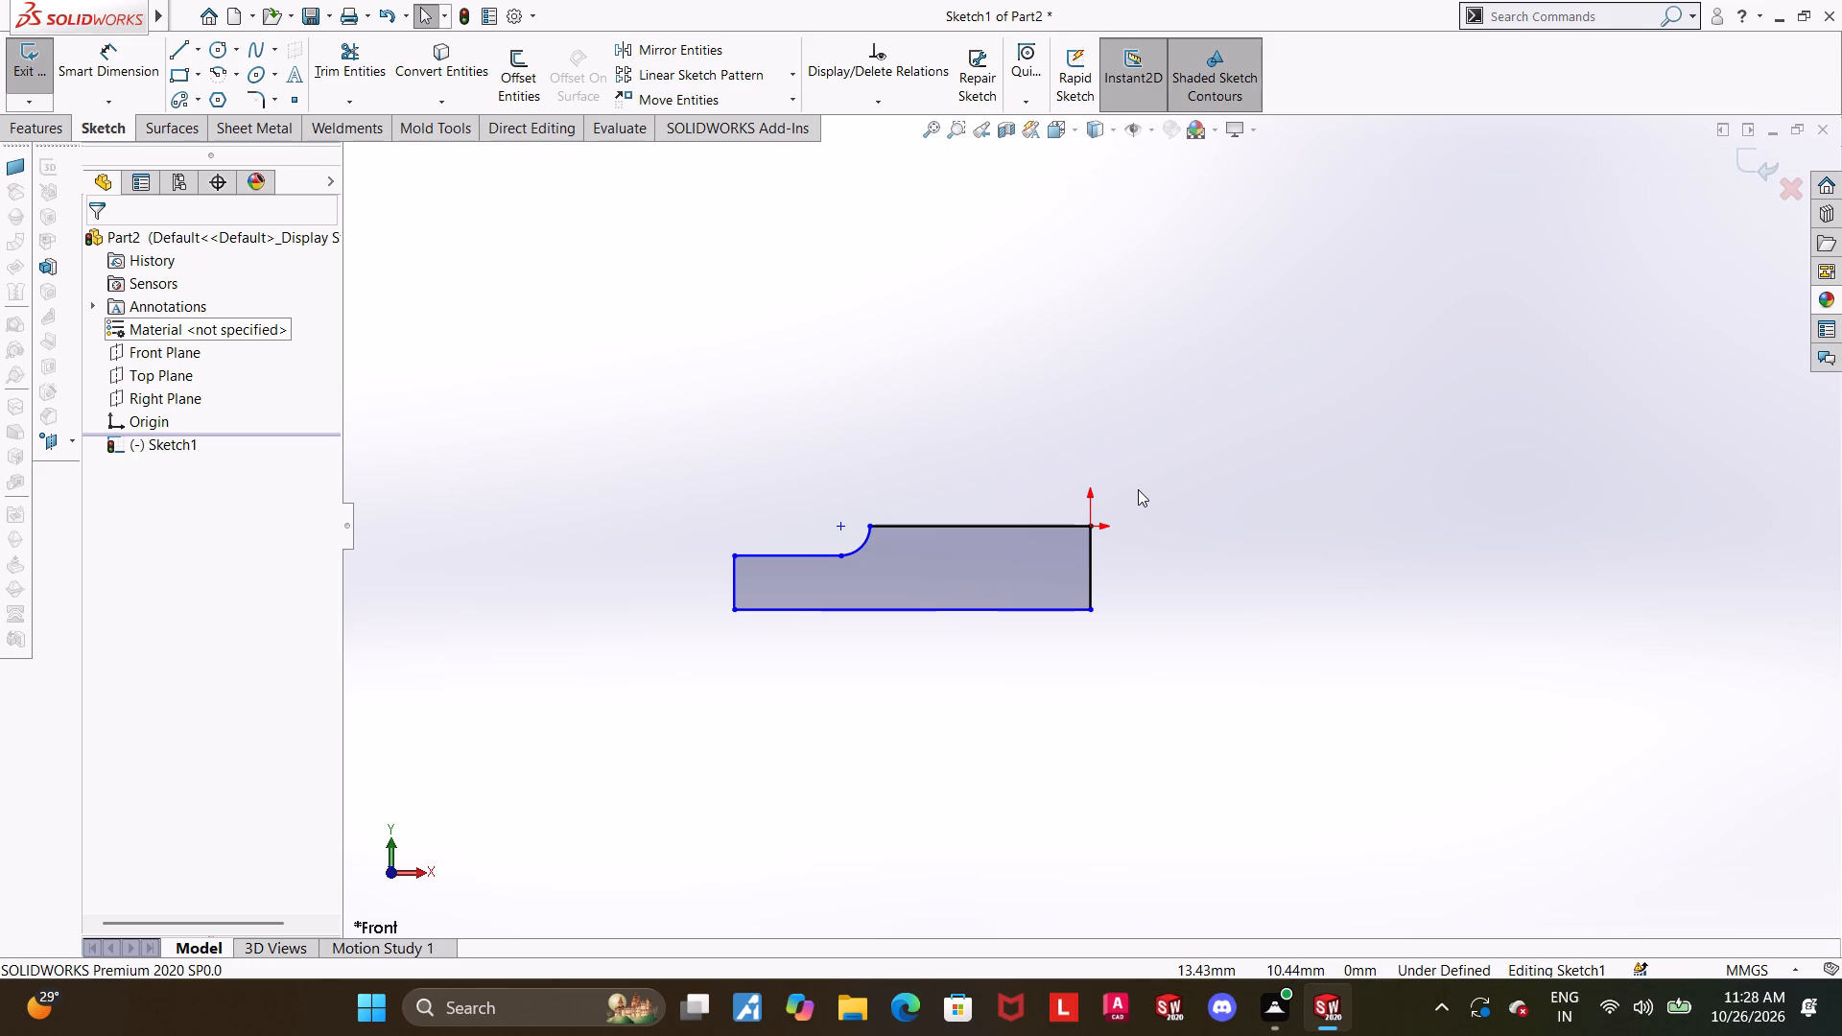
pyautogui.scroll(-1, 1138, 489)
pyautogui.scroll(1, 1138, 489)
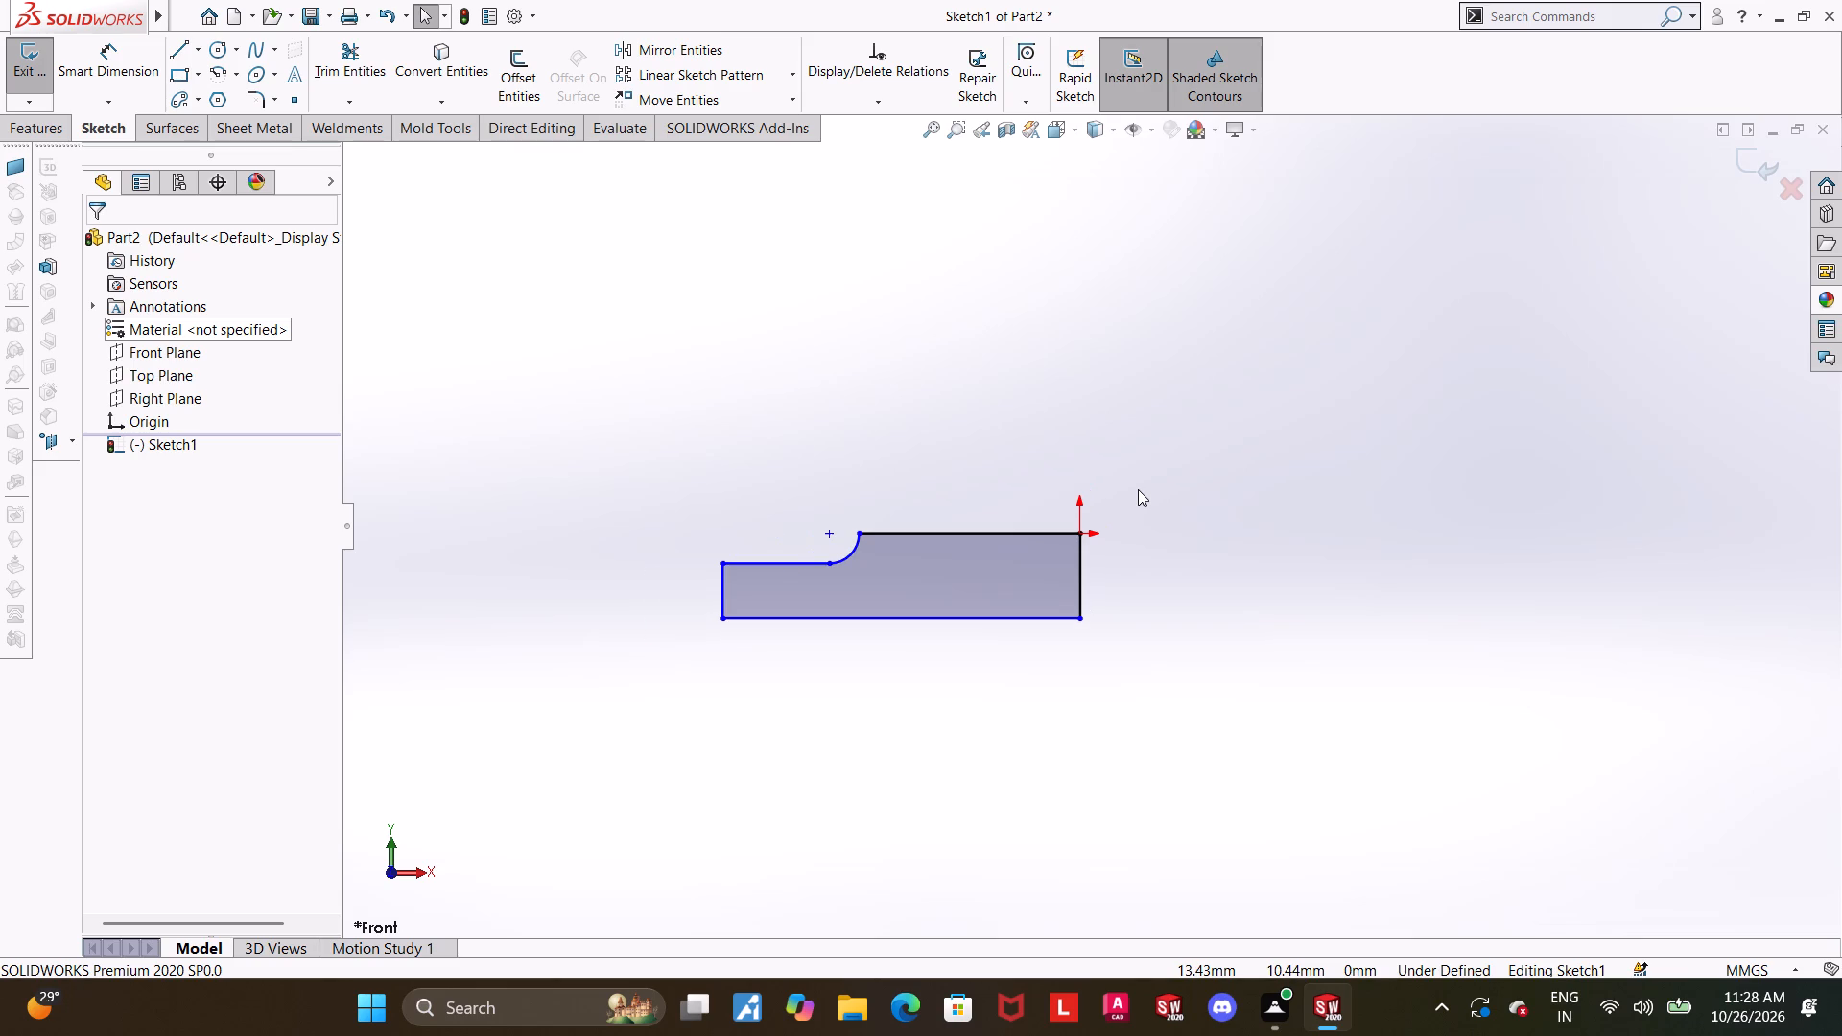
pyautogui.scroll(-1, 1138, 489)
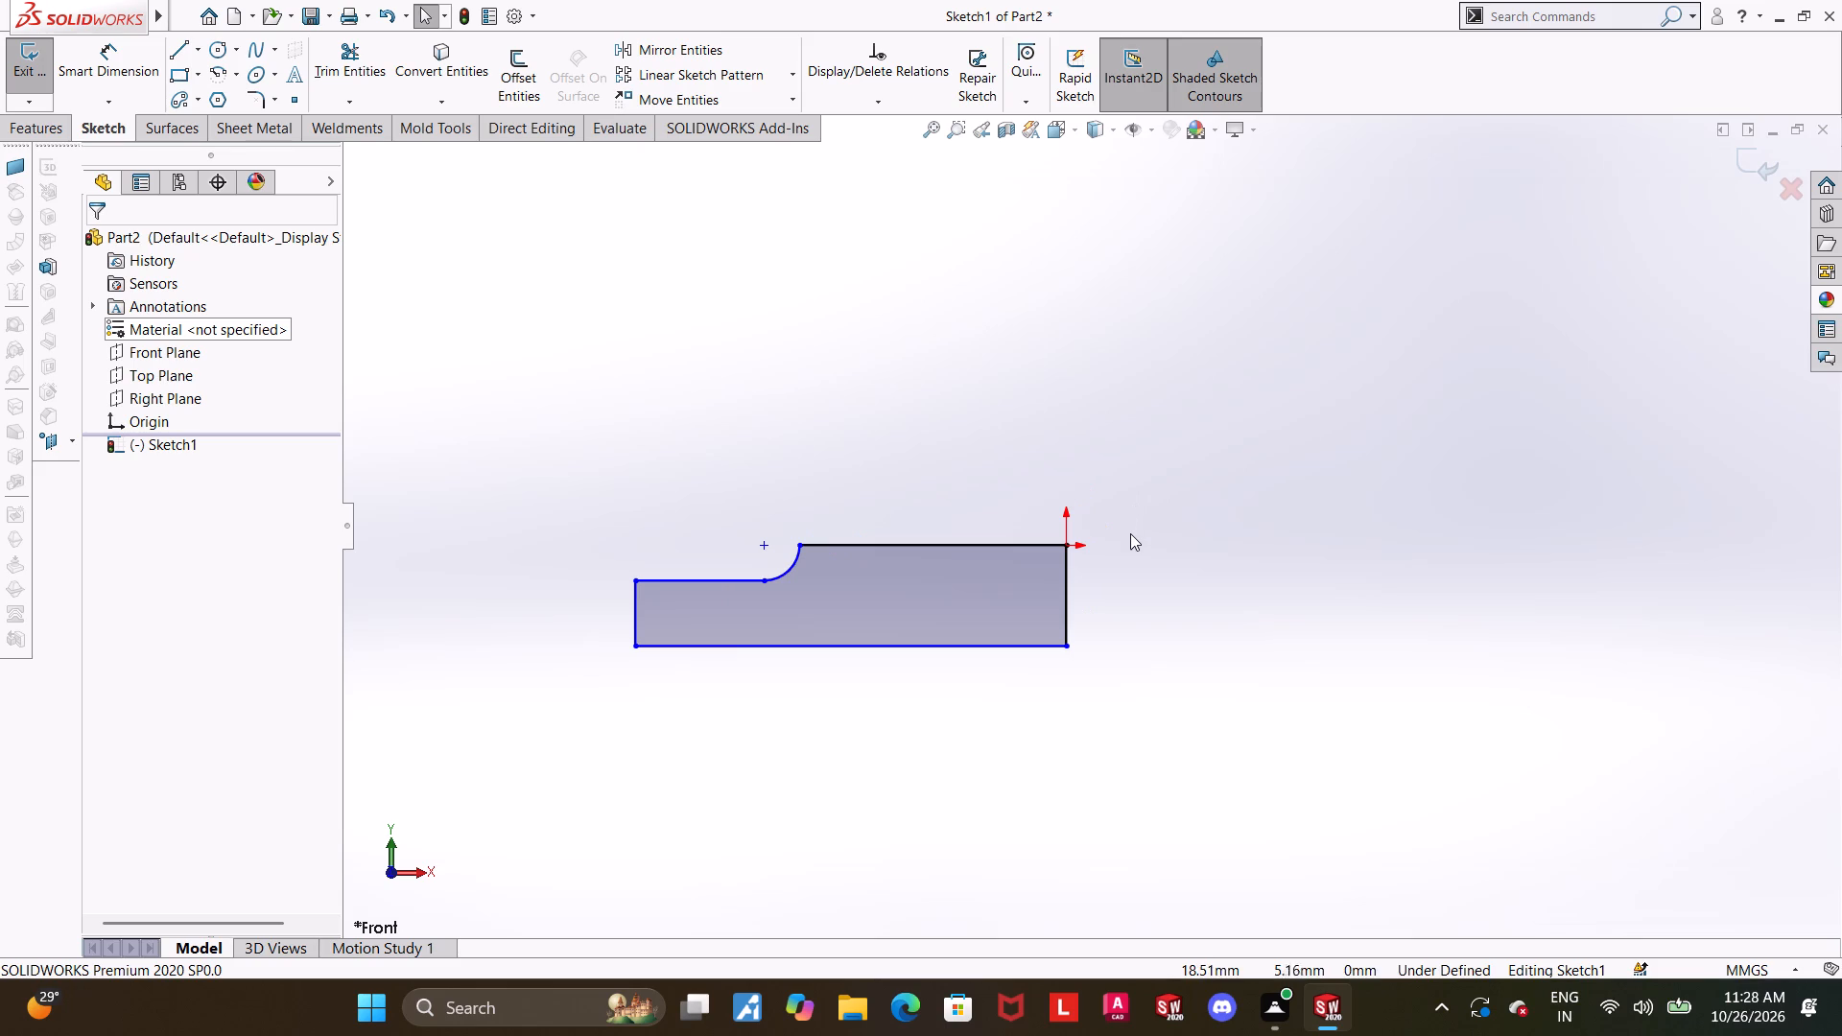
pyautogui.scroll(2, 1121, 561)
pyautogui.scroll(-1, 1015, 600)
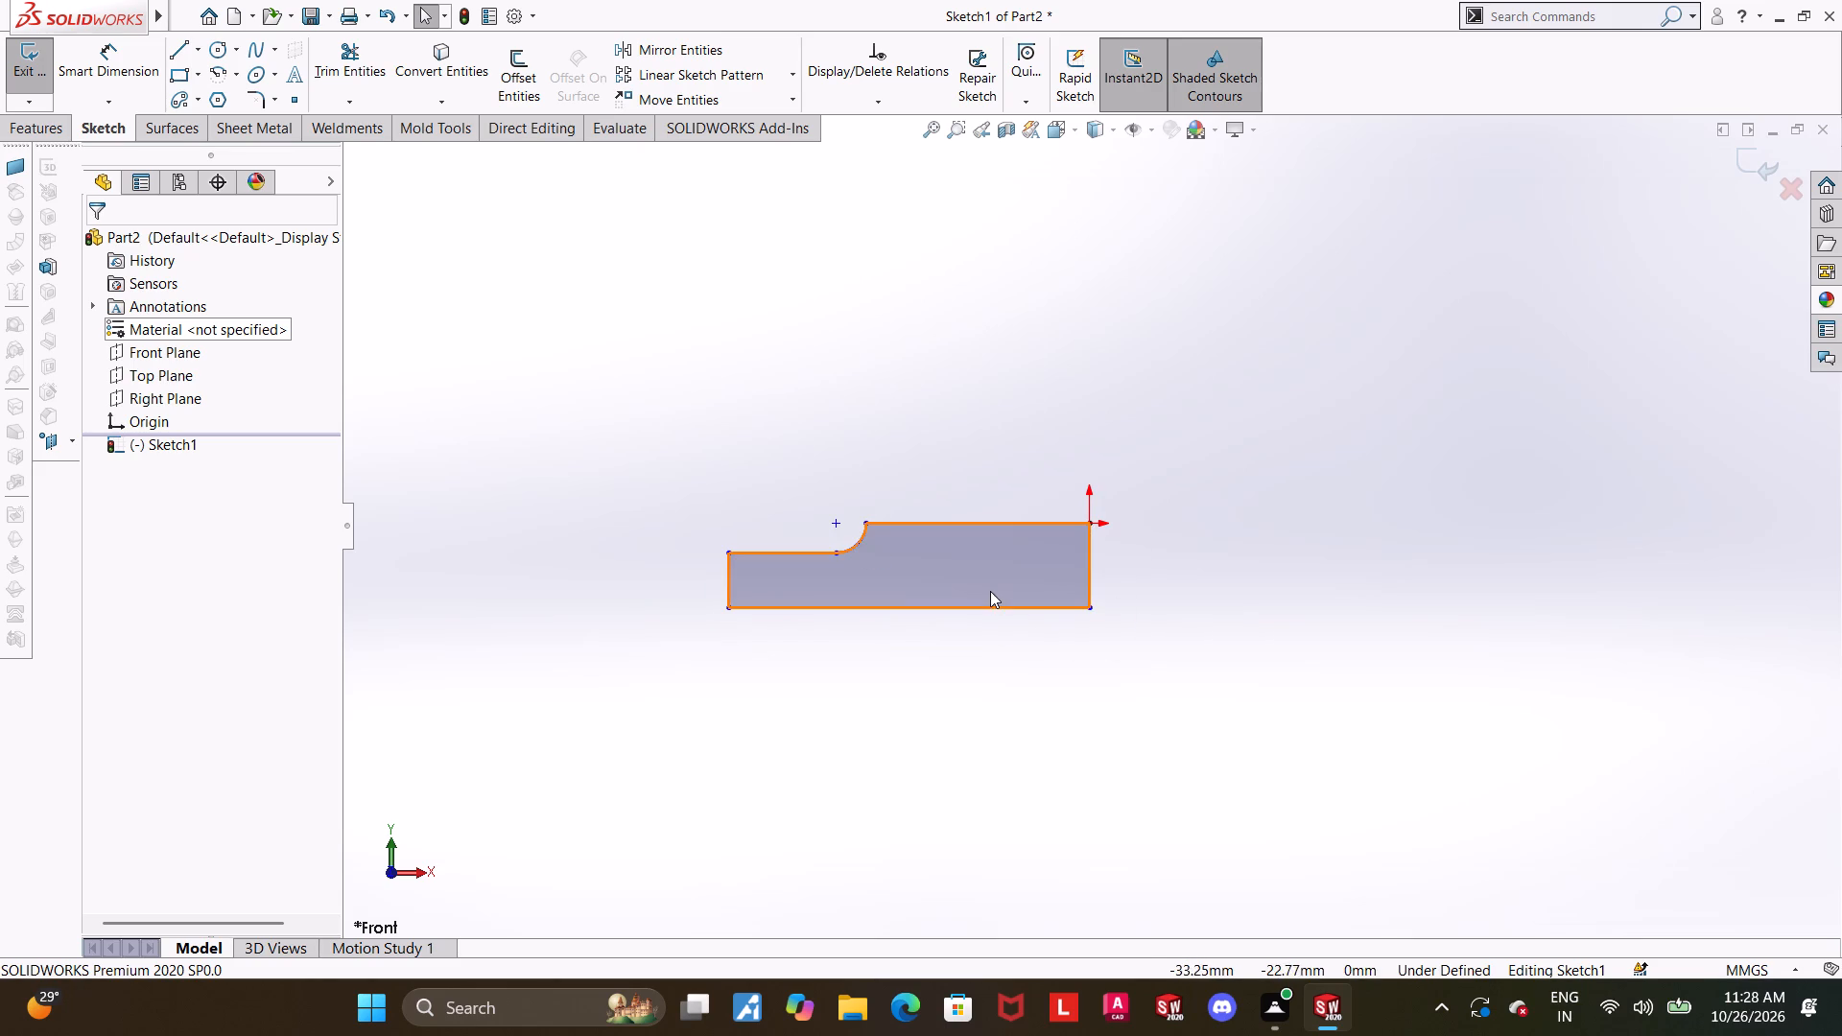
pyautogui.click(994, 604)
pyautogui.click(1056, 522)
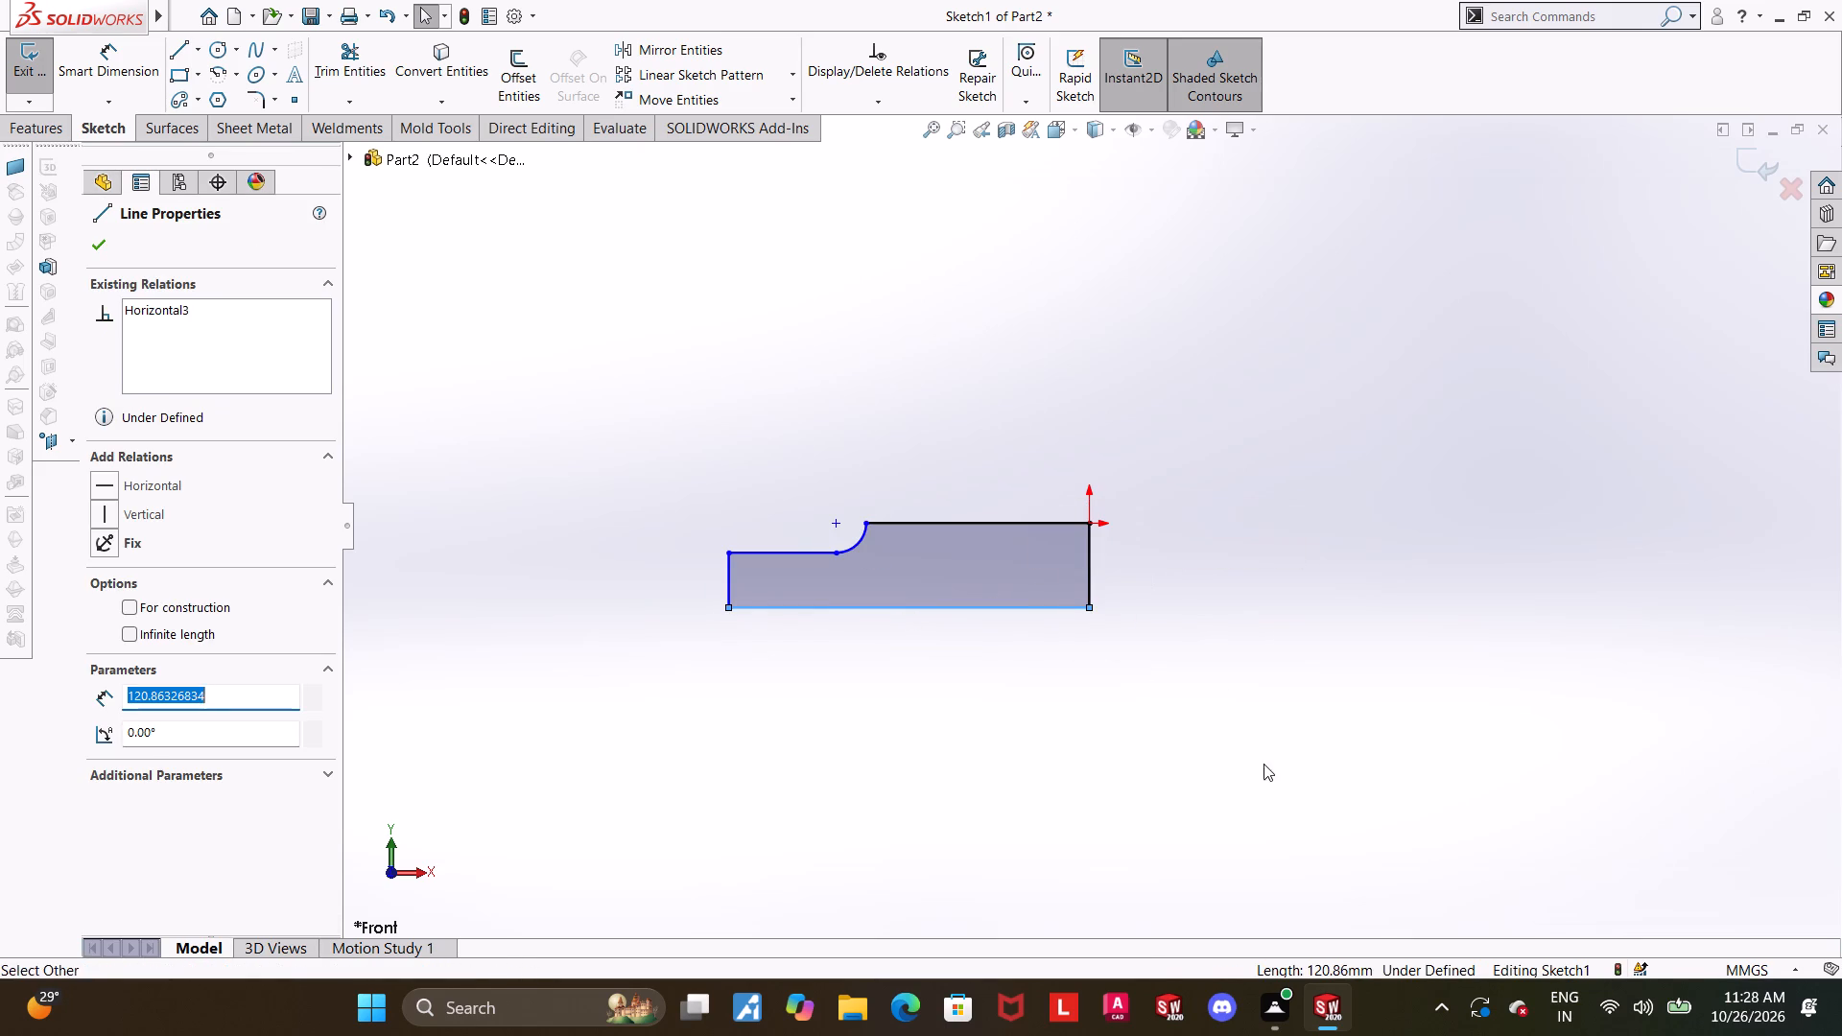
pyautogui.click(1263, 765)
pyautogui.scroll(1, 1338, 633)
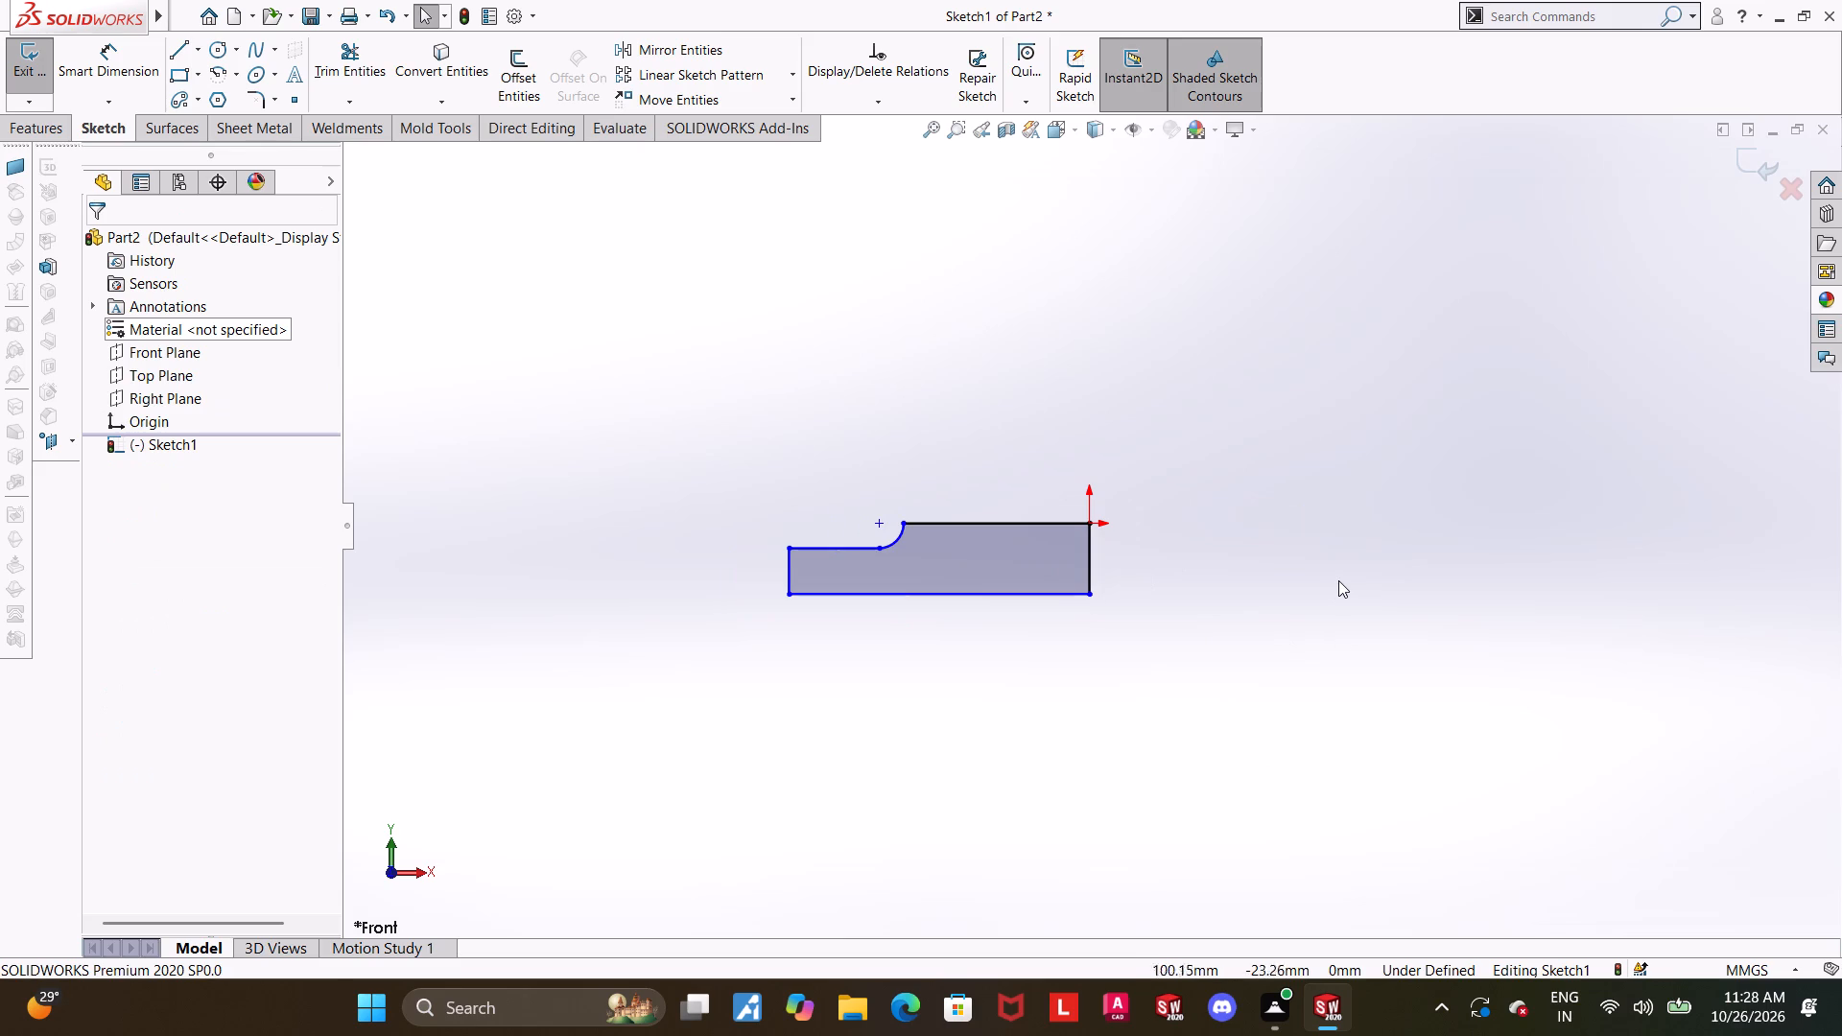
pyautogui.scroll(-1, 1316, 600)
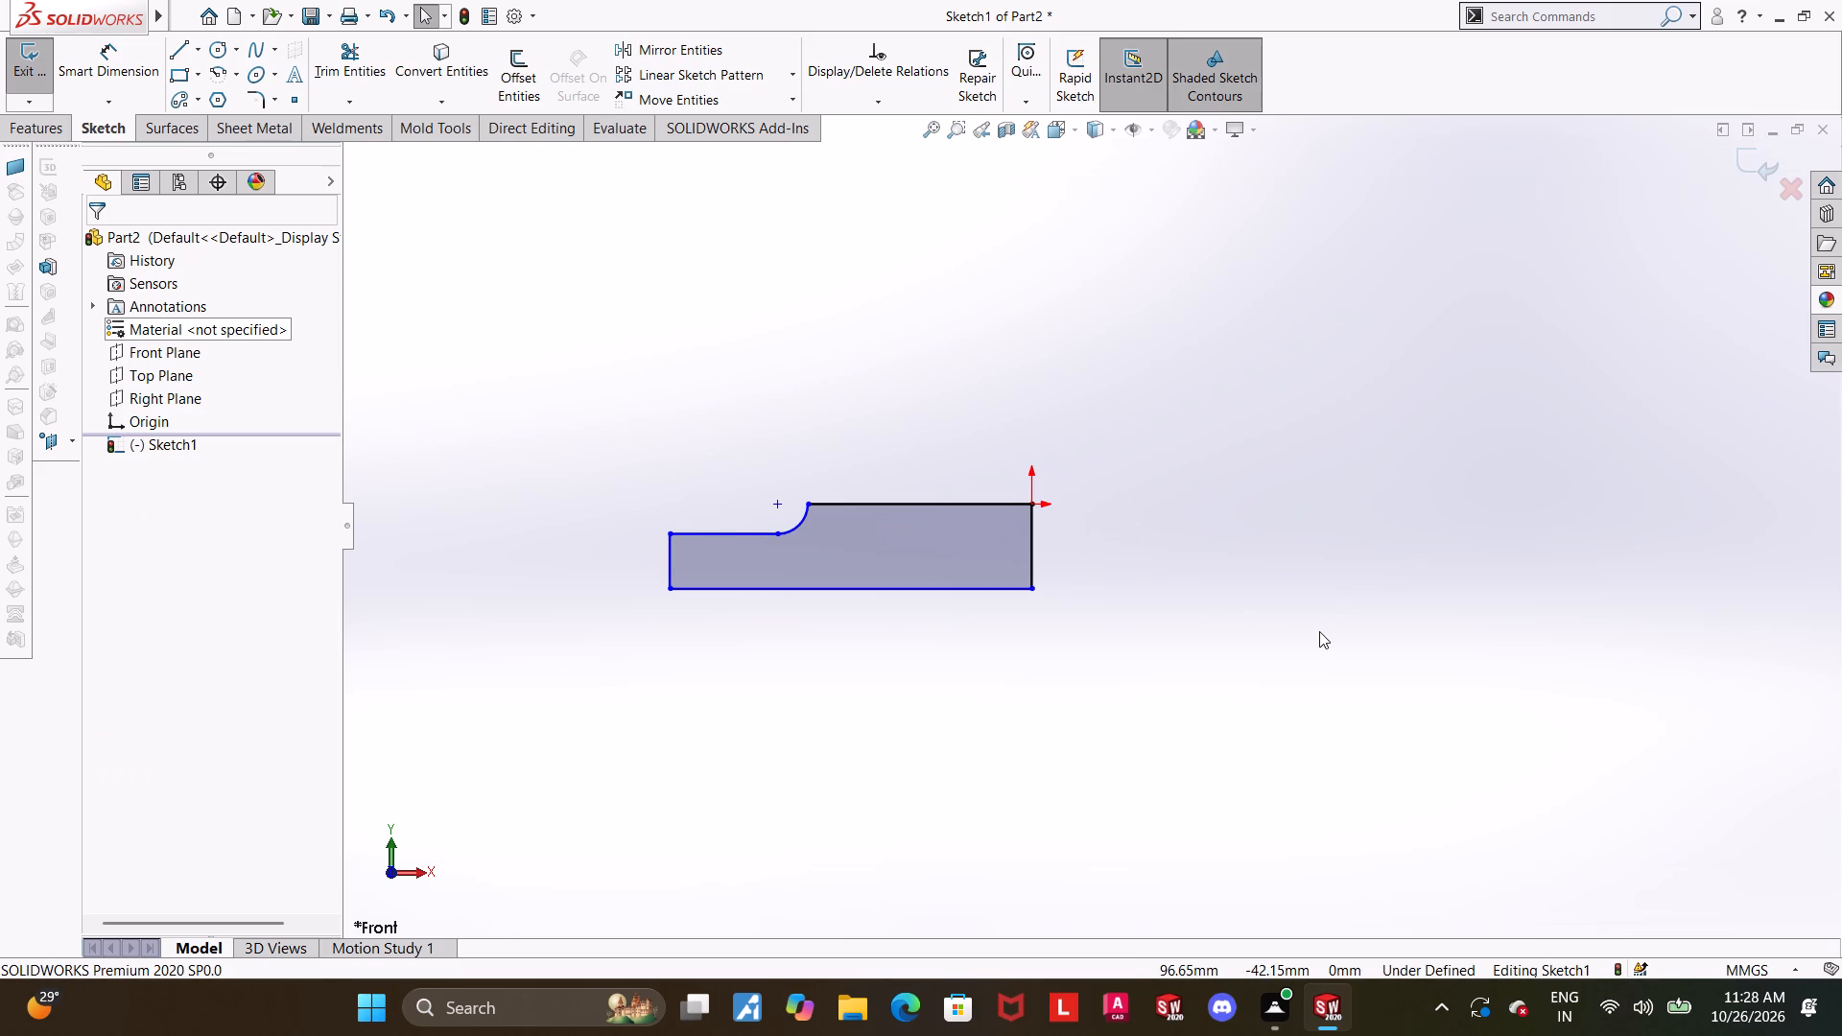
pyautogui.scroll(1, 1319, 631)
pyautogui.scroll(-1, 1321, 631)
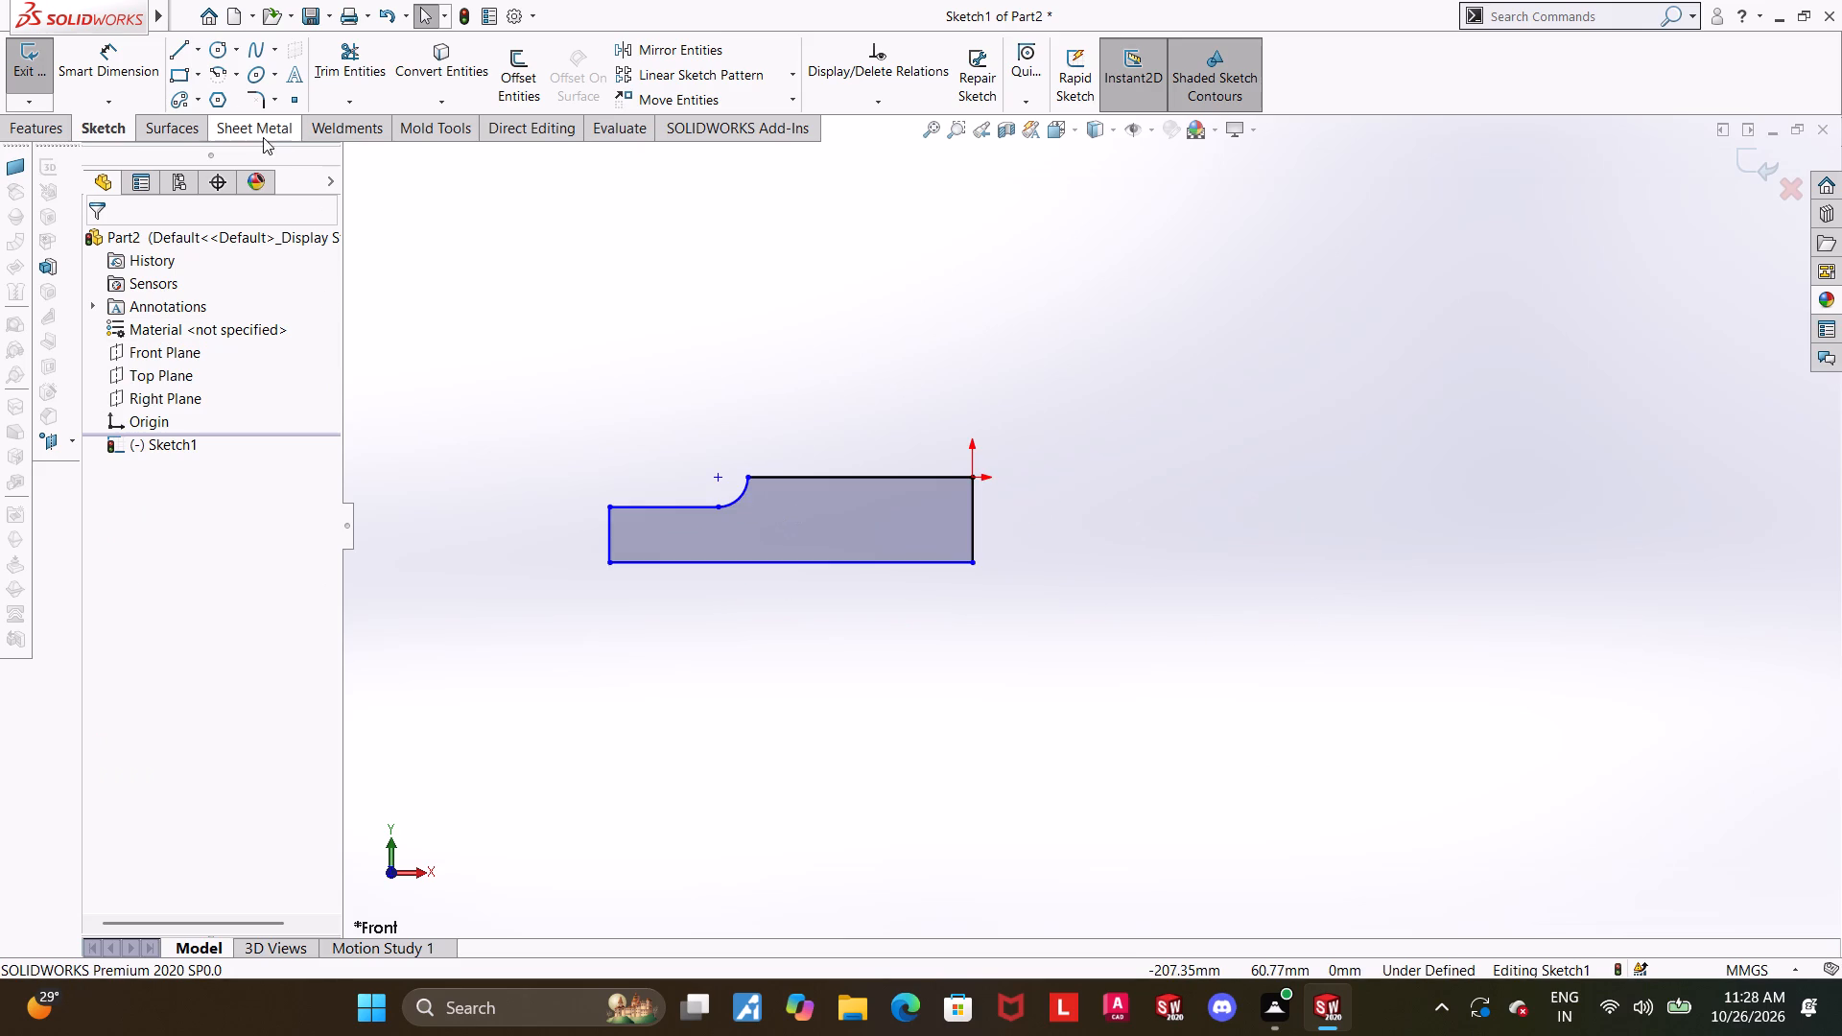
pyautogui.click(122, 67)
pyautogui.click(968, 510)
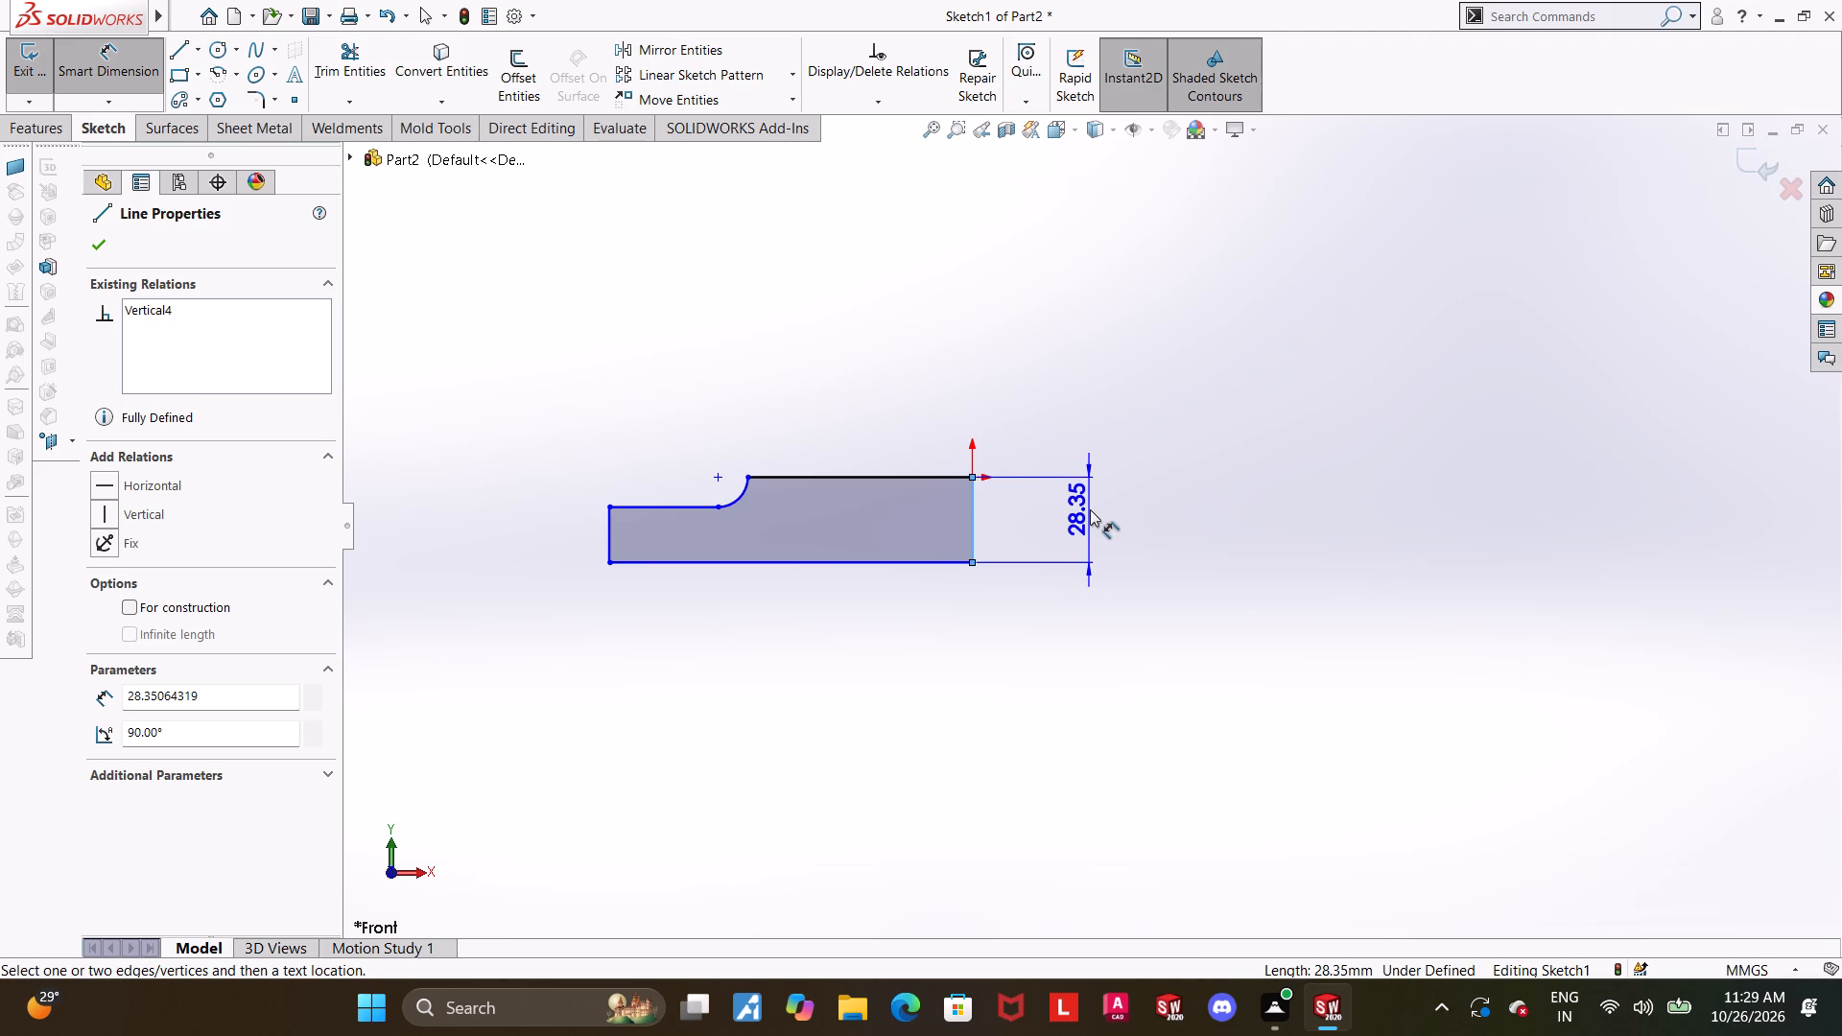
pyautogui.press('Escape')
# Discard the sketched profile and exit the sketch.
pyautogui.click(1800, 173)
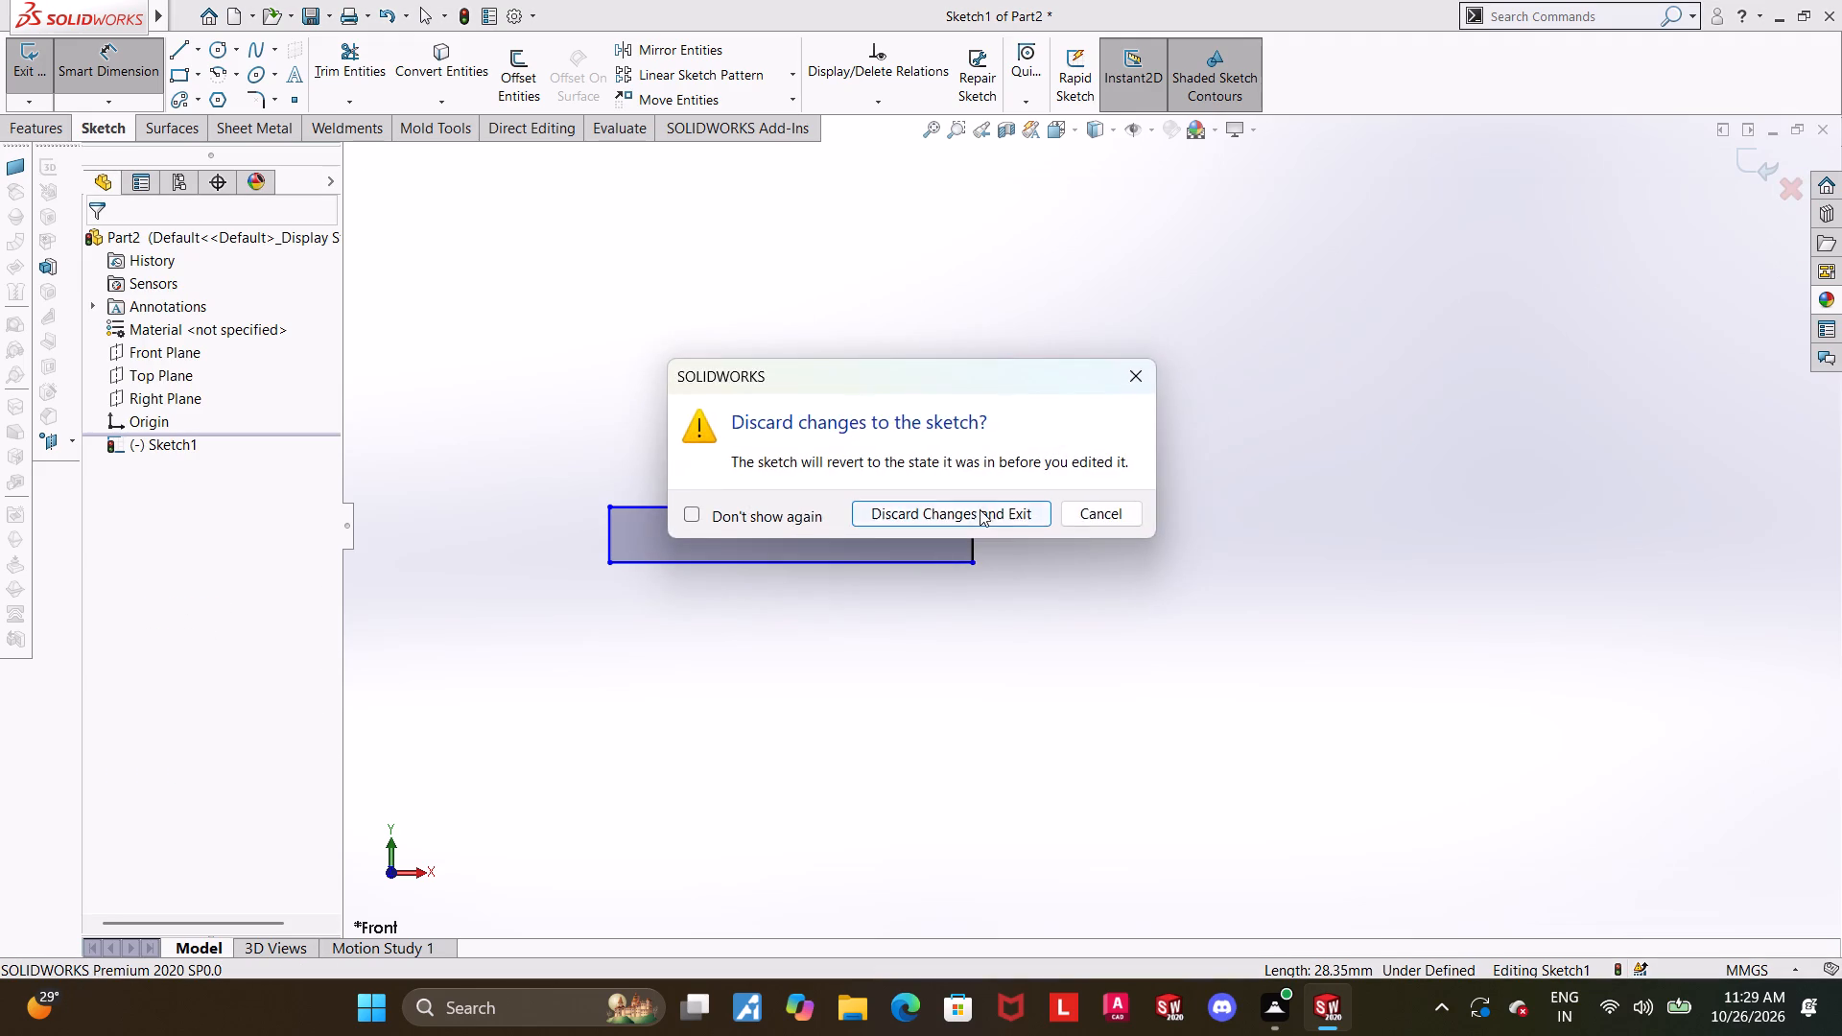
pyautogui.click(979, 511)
# Sketch a closed stepped profile on the Front Plane rightward from the origin, with an 80 mm bottom line, 14 mm arc and 30.5 mm height, all about.
pyautogui.scroll(1, 998, 509)
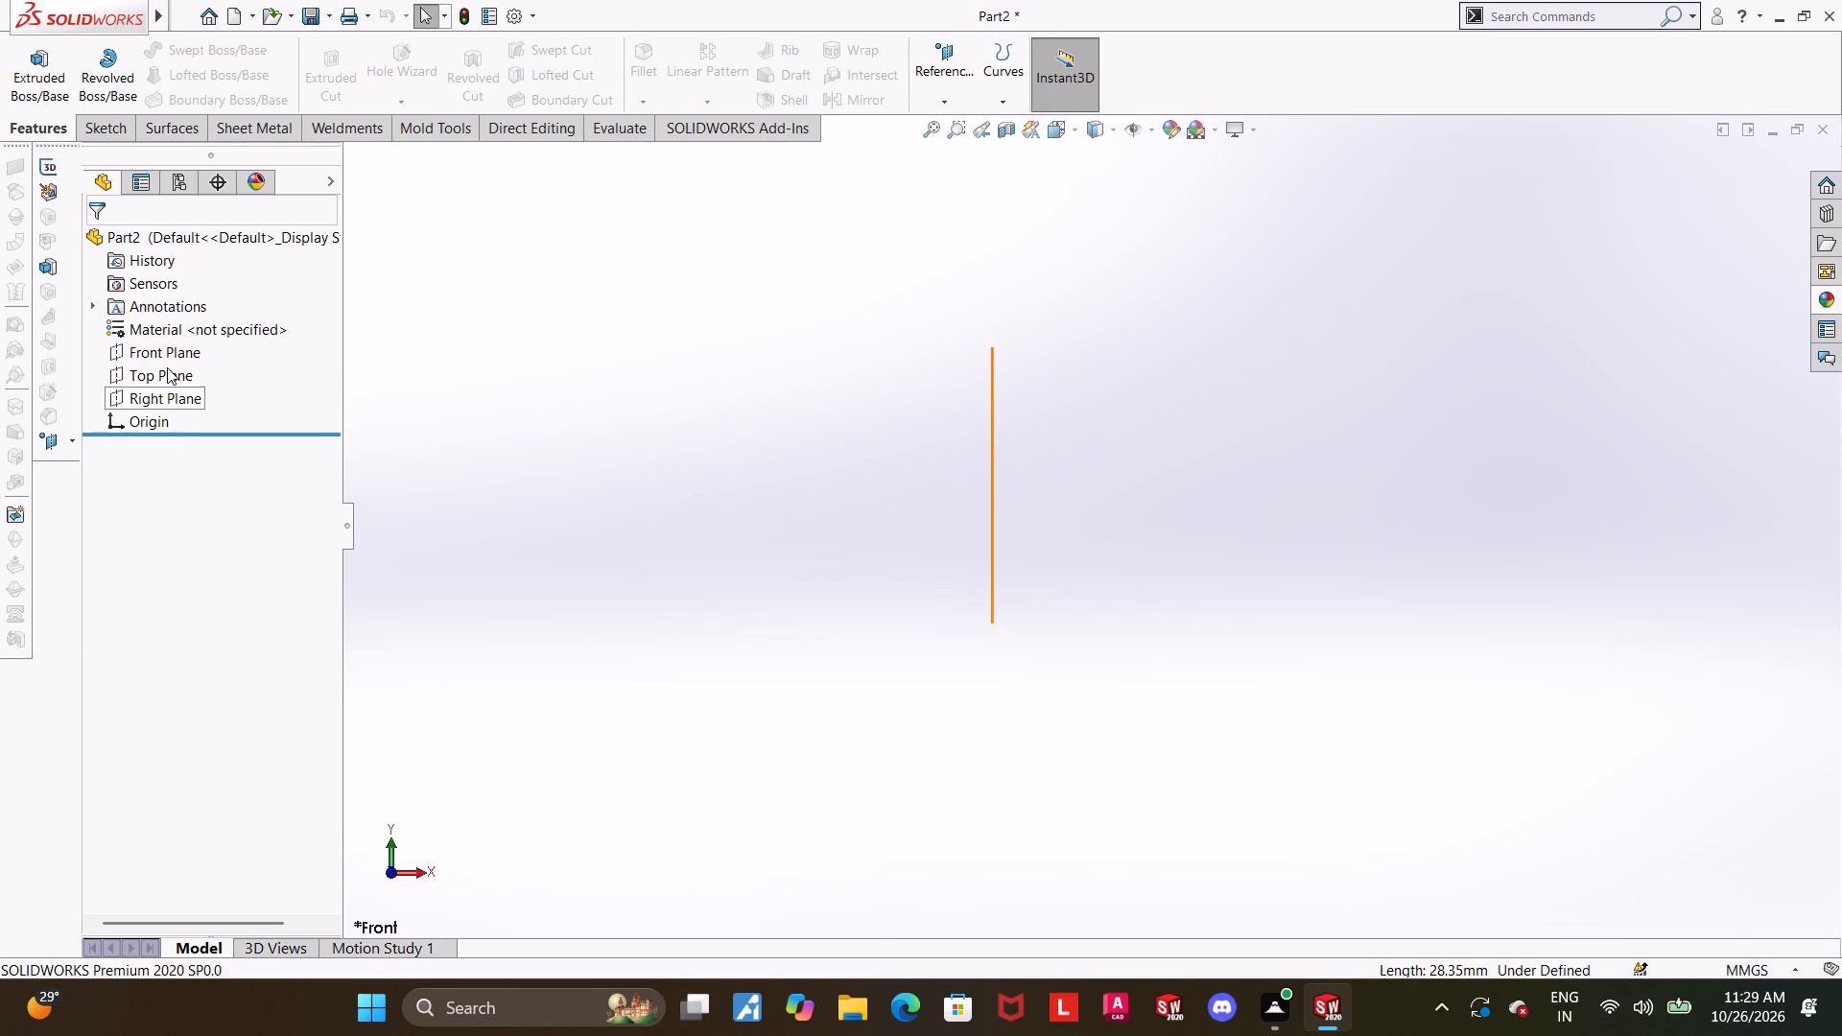
pyautogui.click(175, 351)
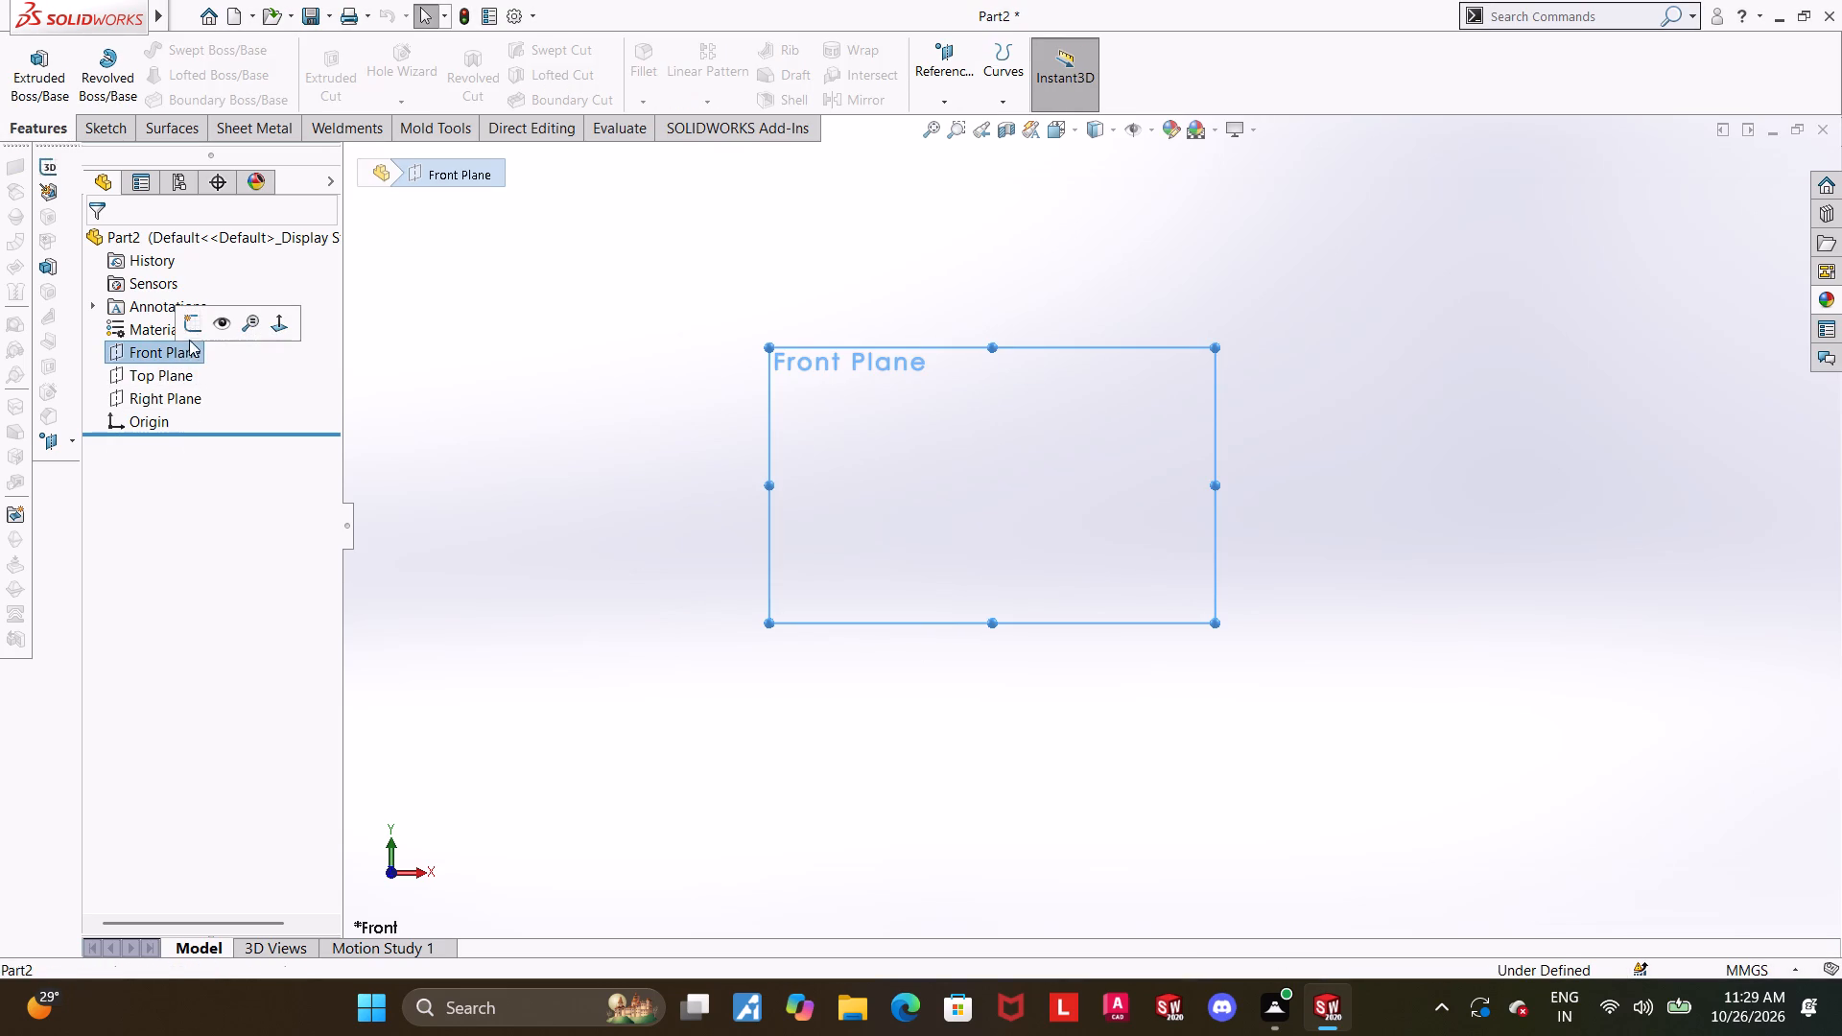
pyautogui.click(194, 332)
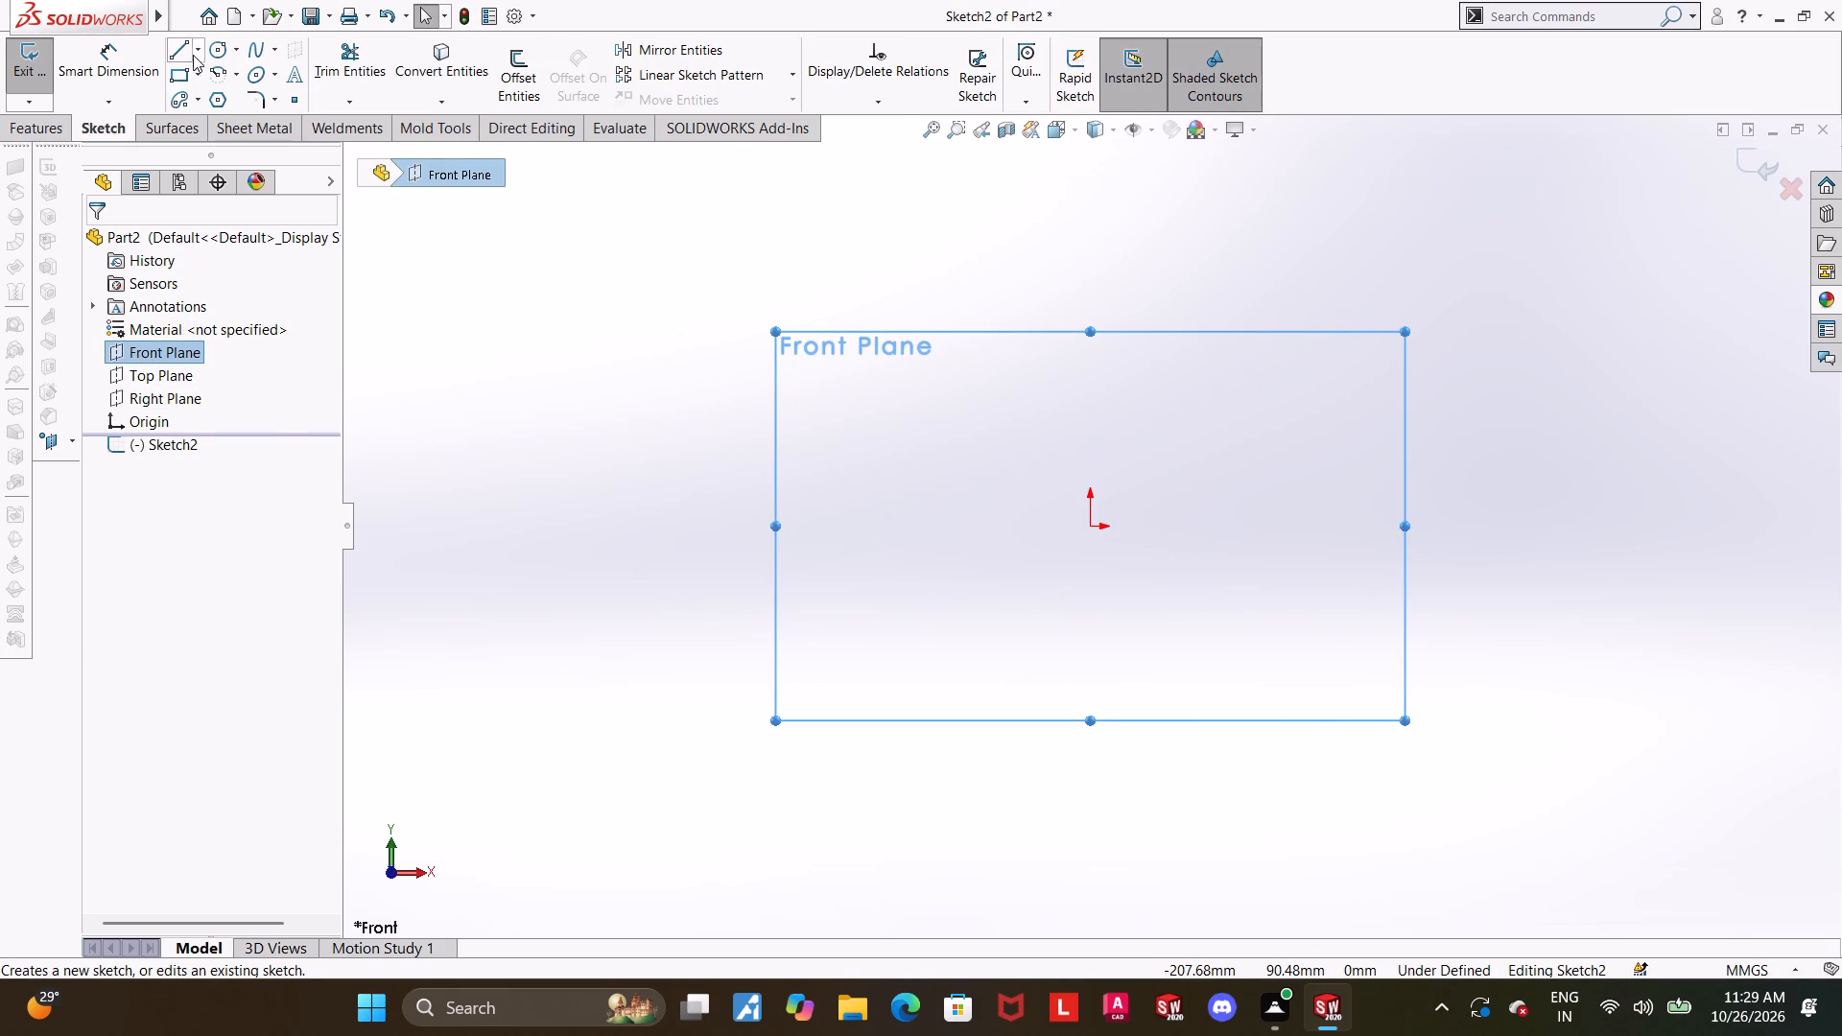
pyautogui.click(187, 46)
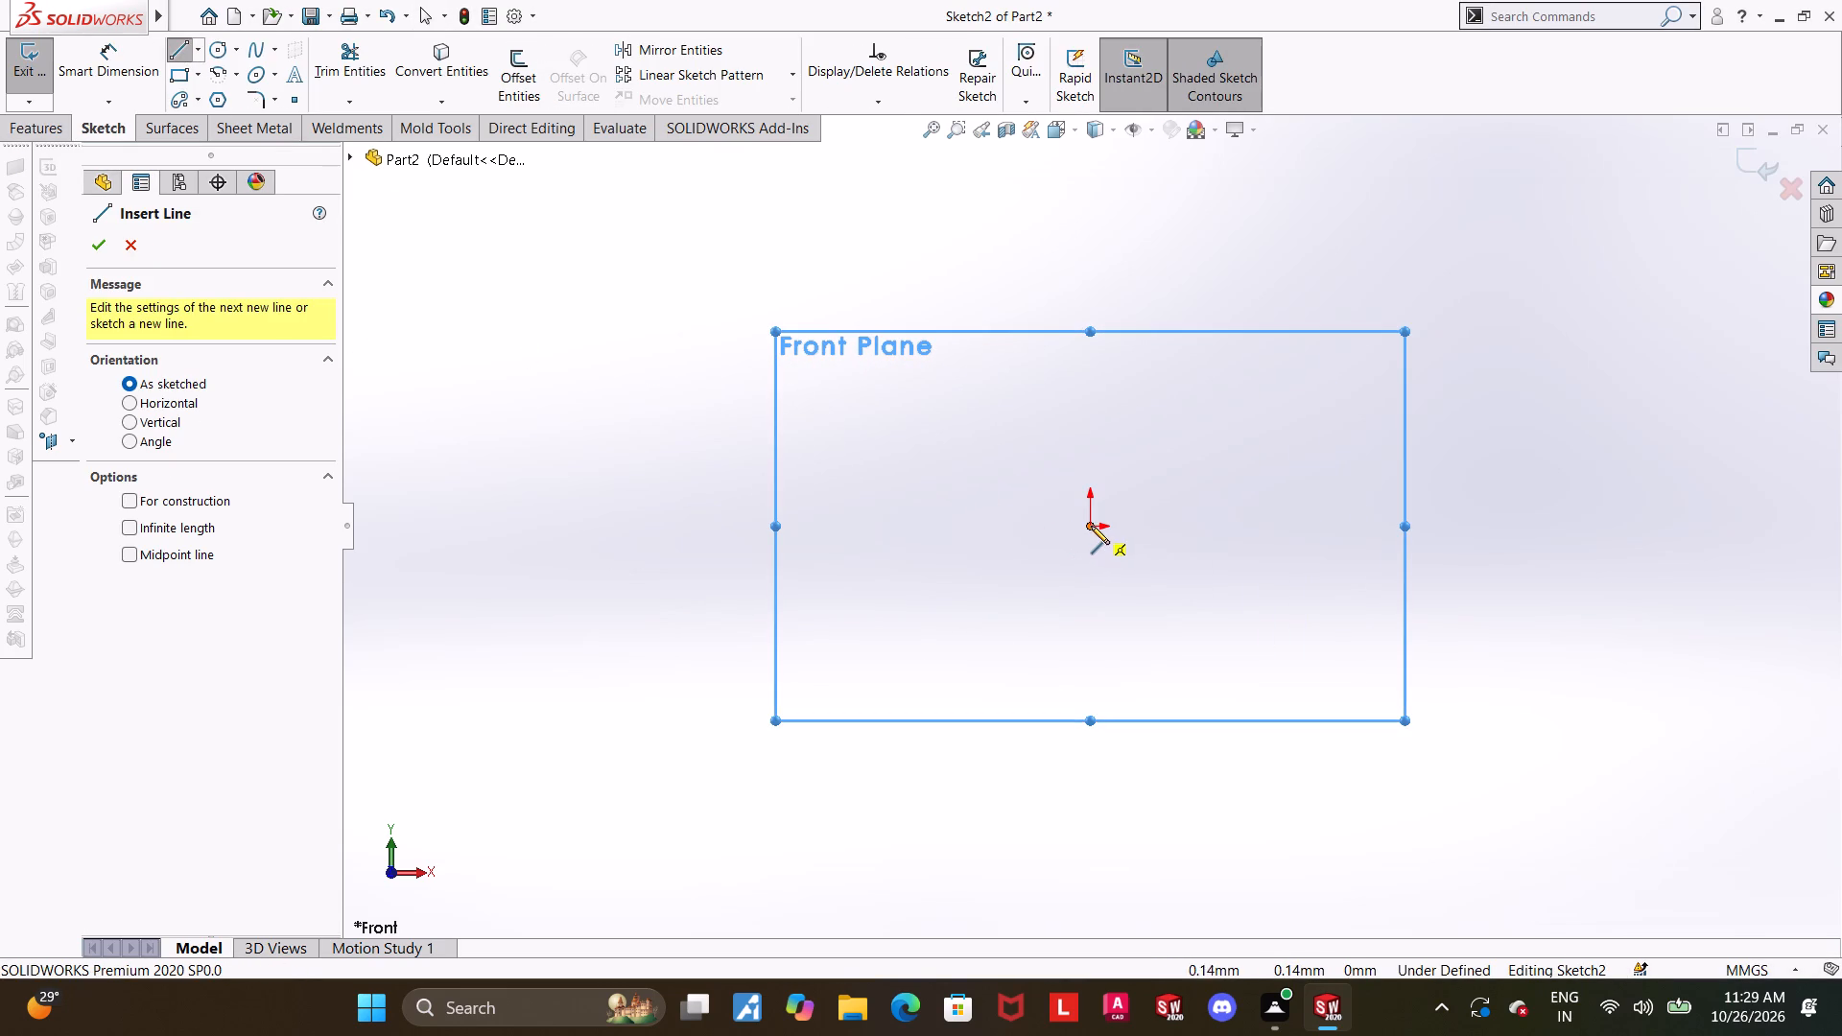
pyautogui.click(1091, 526)
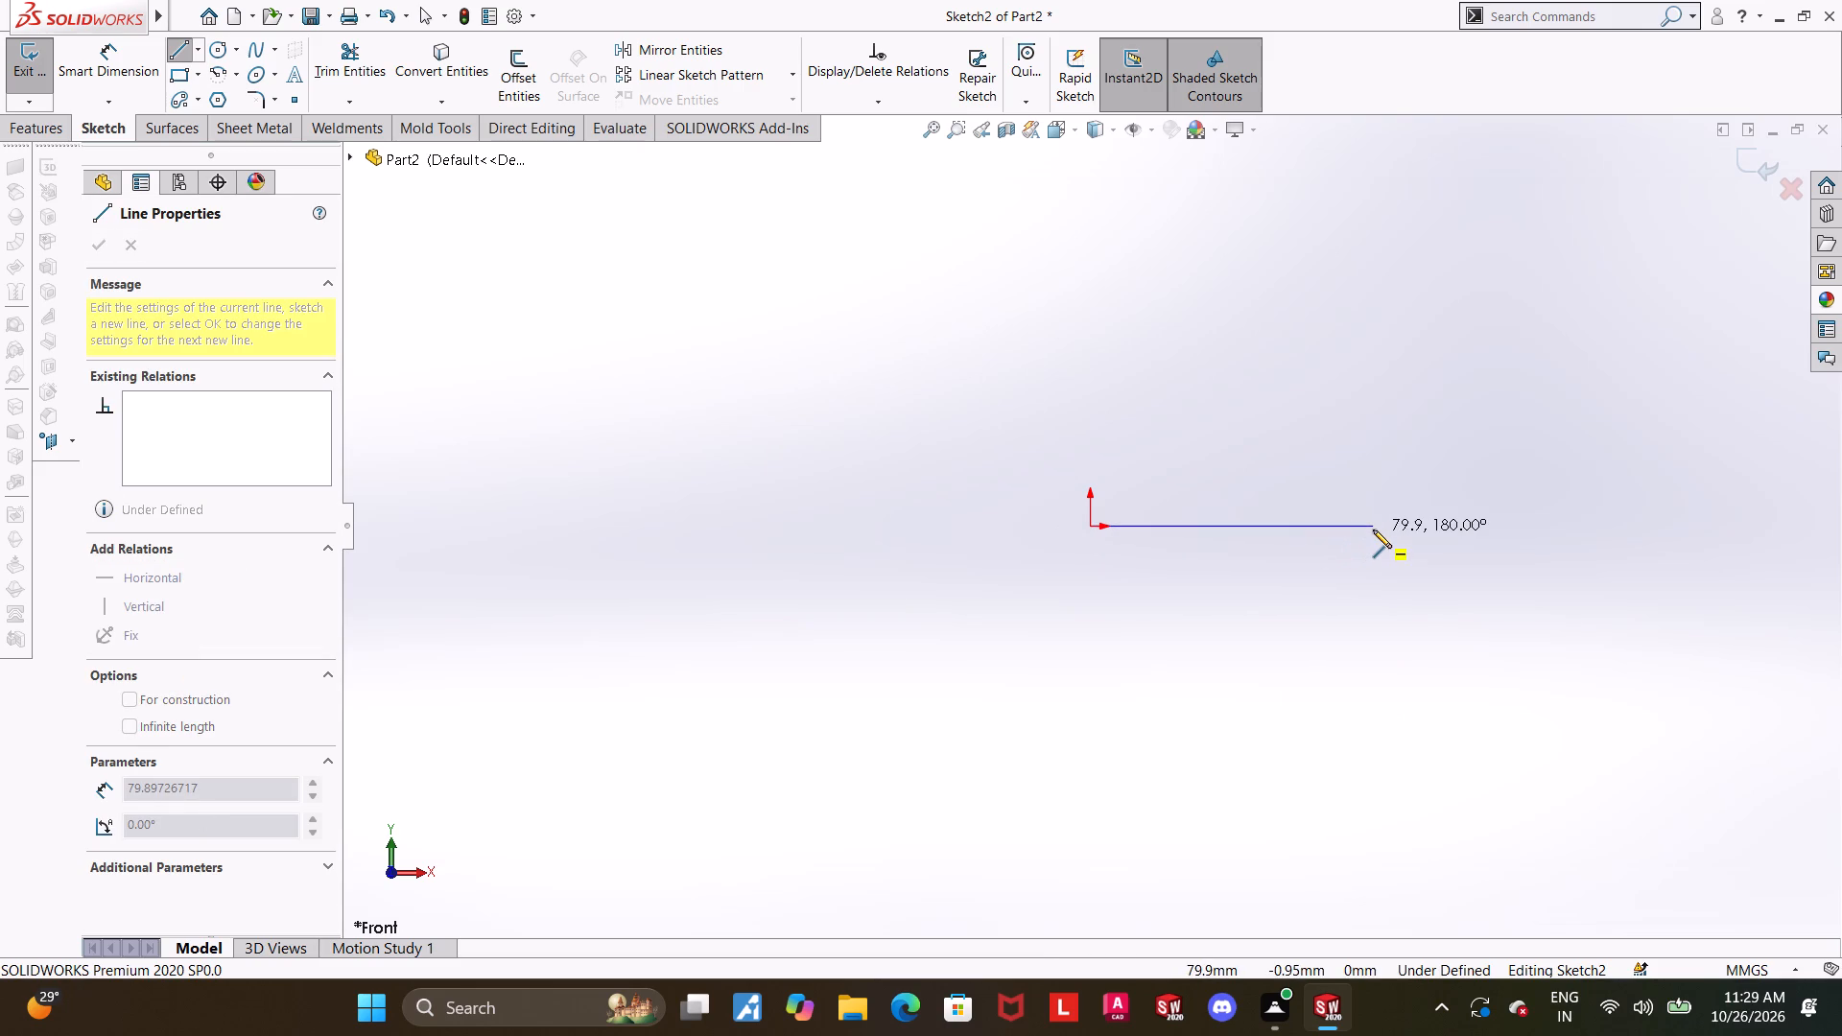
pyautogui.click(1373, 530)
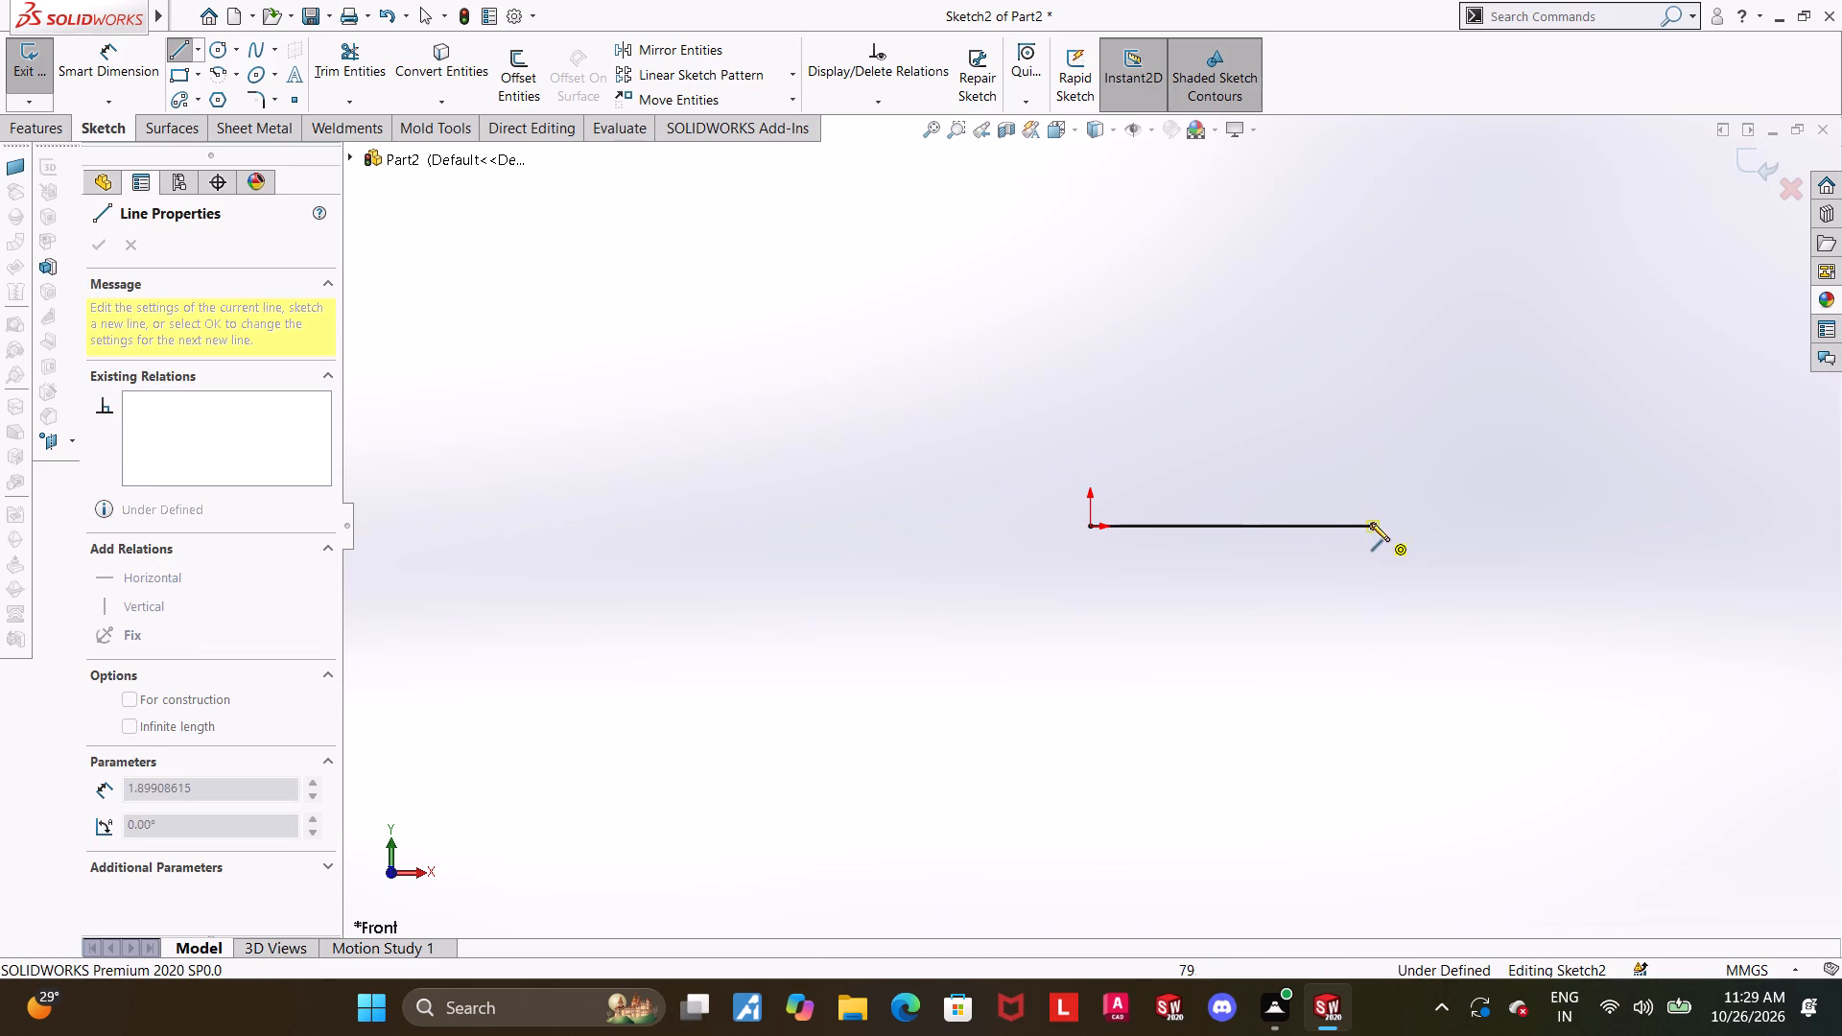
pyautogui.click(1413, 478)
pyautogui.click(1544, 482)
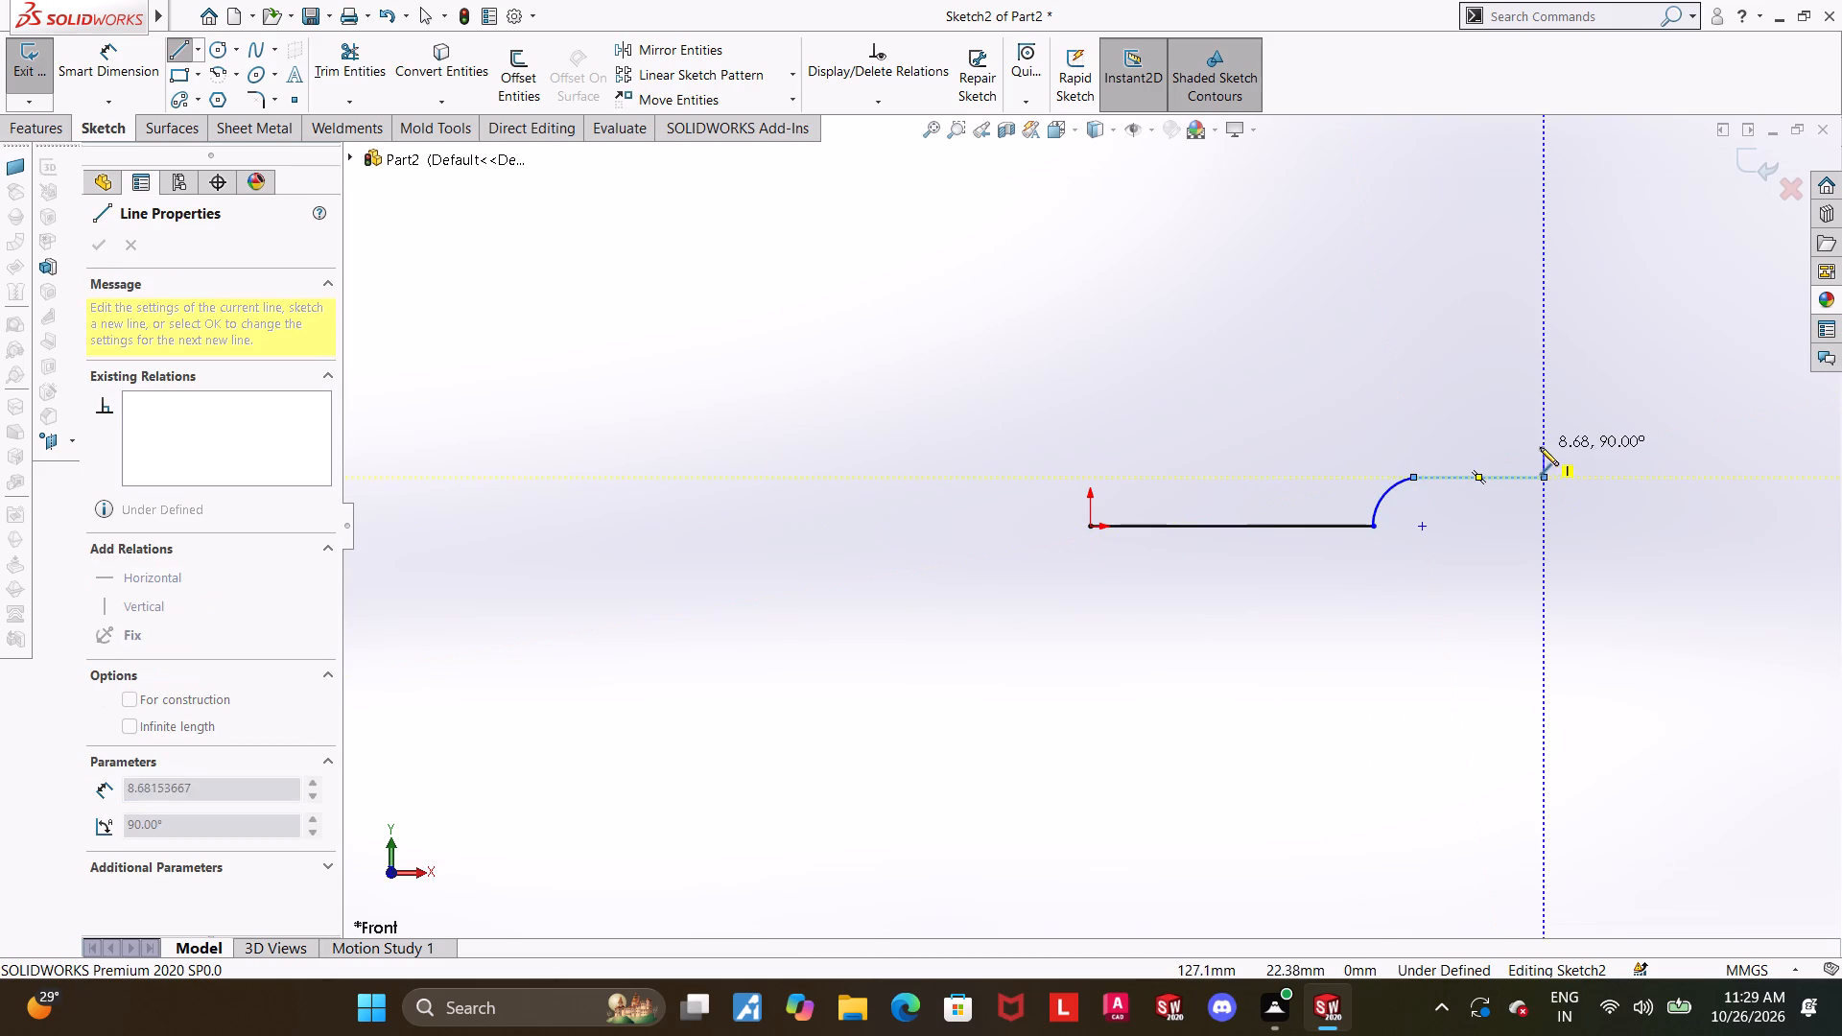
pyautogui.click(1549, 418)
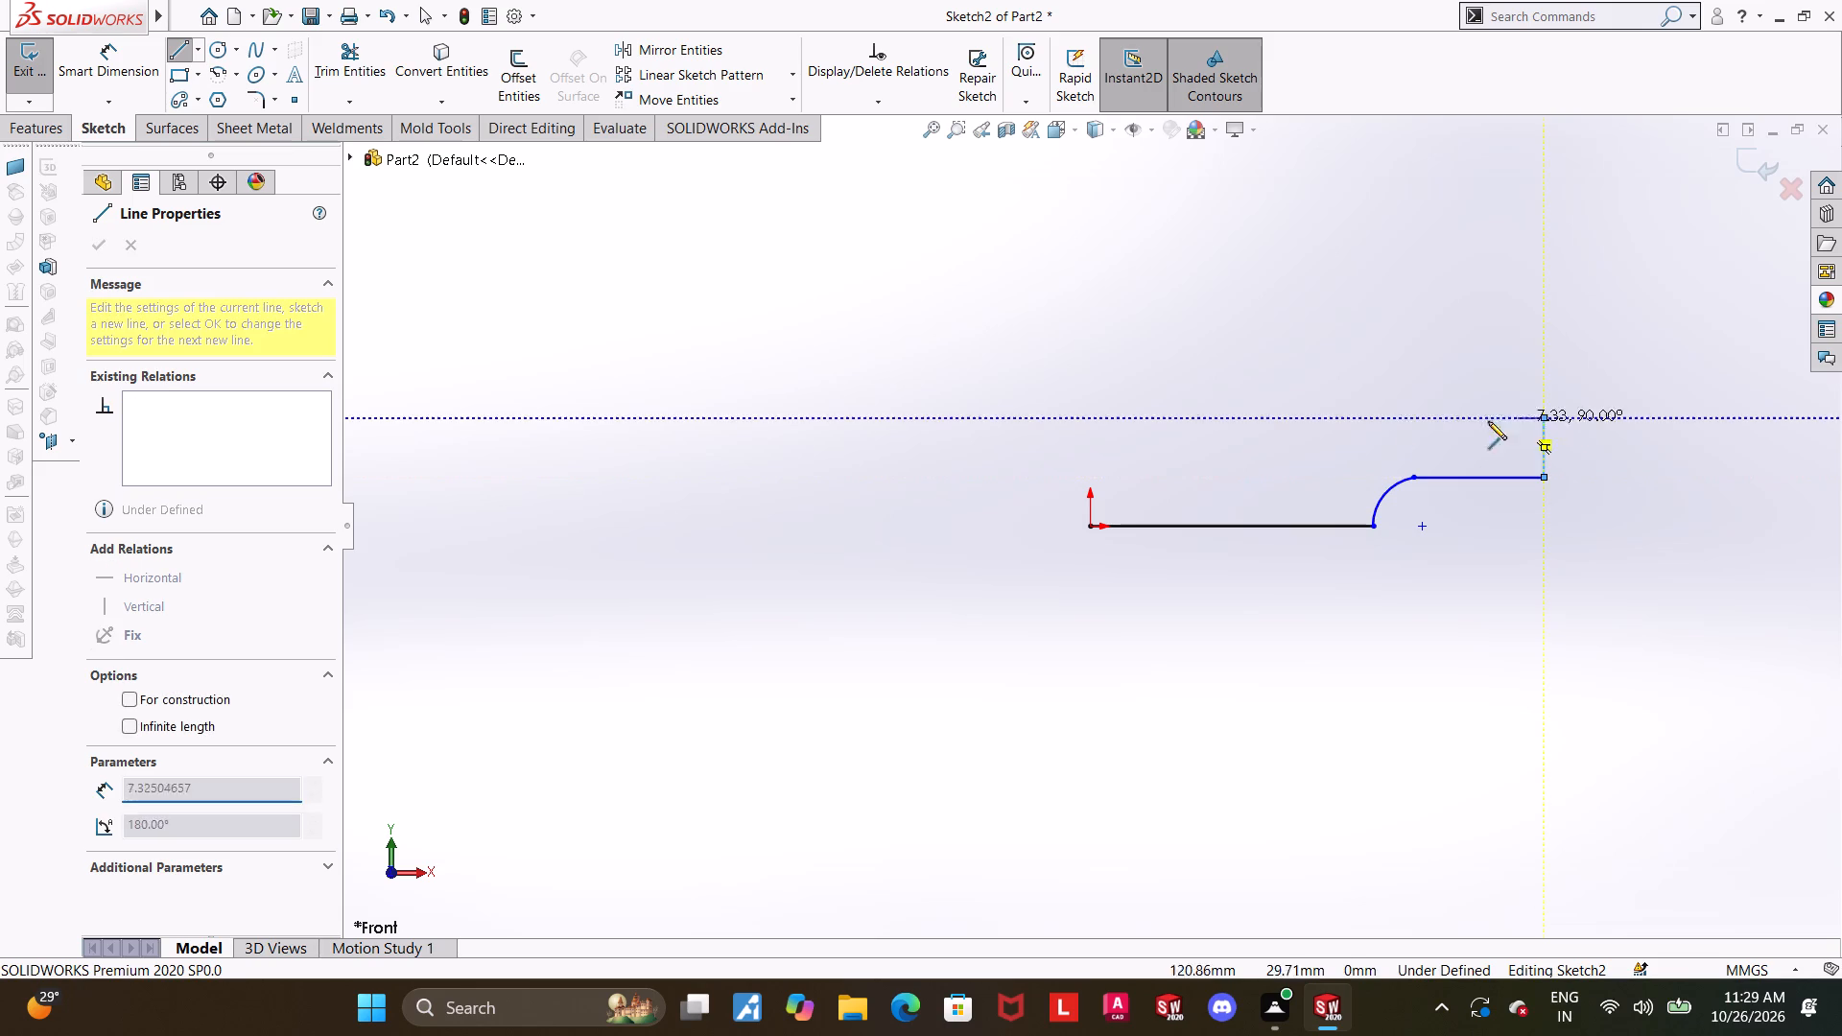
pyautogui.click(1086, 413)
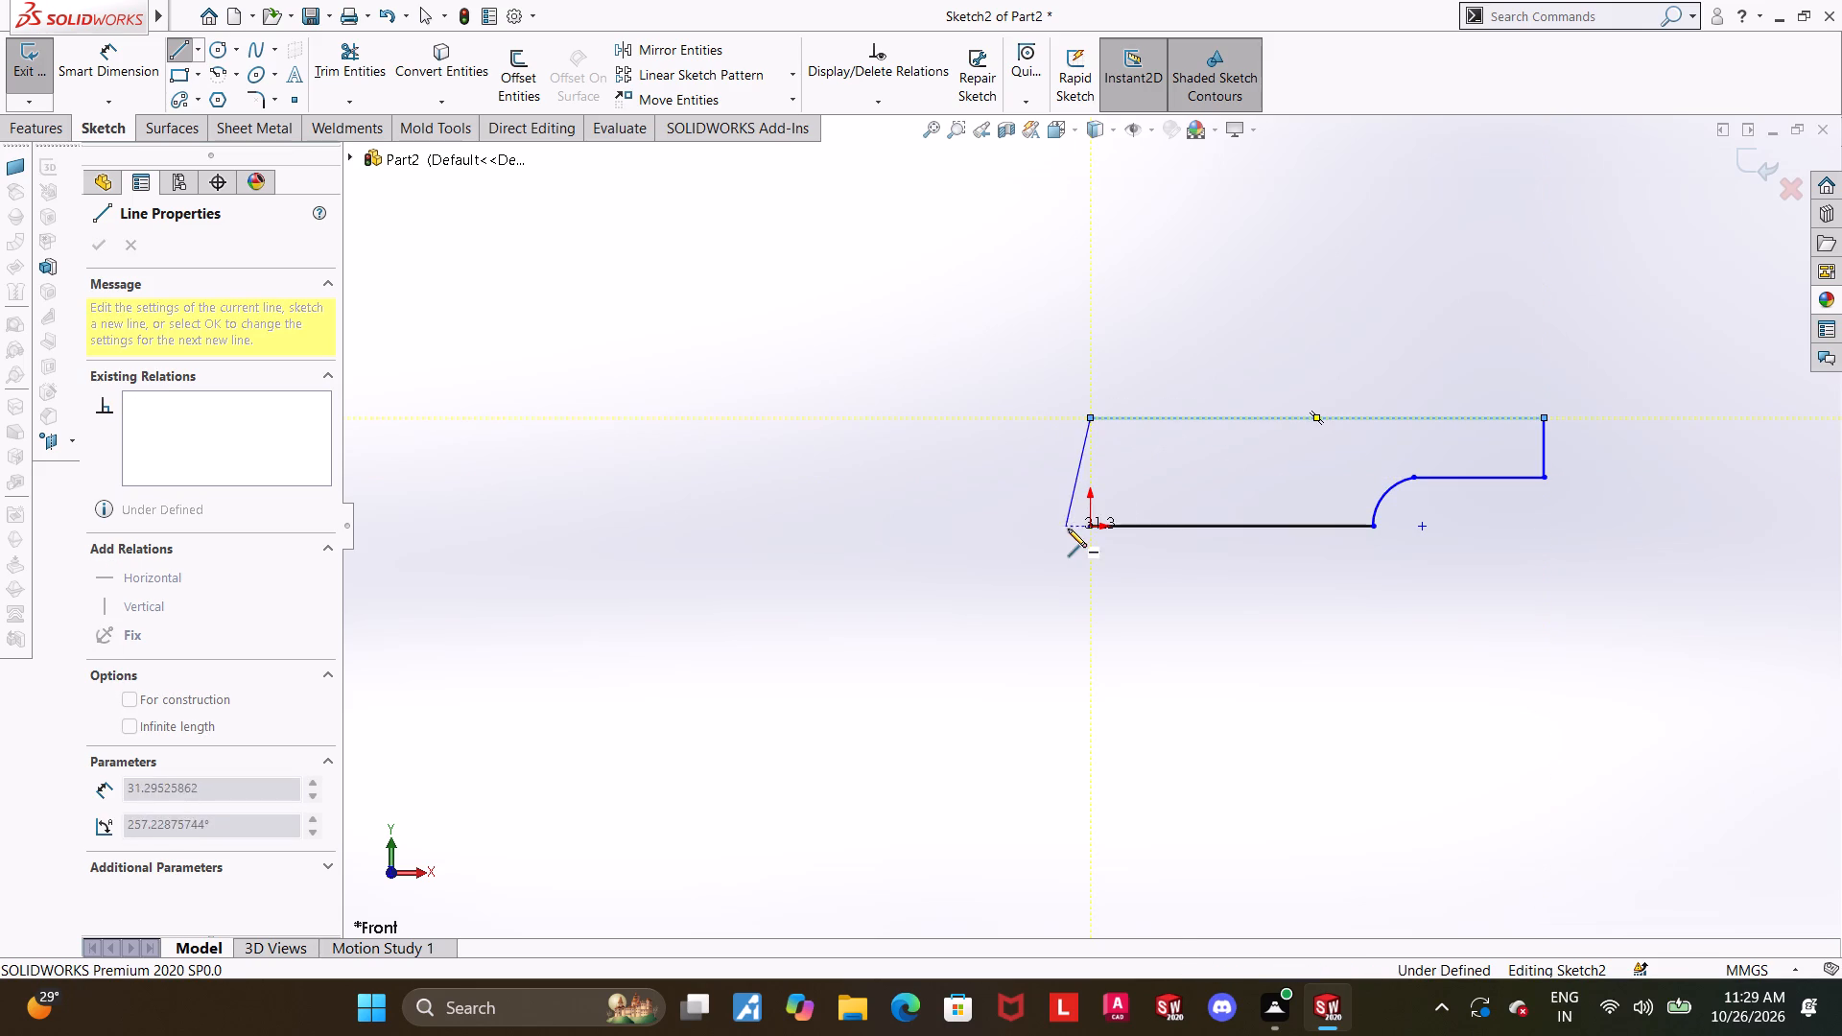
pyautogui.click(1093, 529)
pyautogui.press('Escape')
pyautogui.press('Escape')
pyautogui.press('Escape')
# Dimension the height of the profile's left vertical edge at the origin and set it to 9 mm.
pyautogui.scroll(1, 1248, 577)
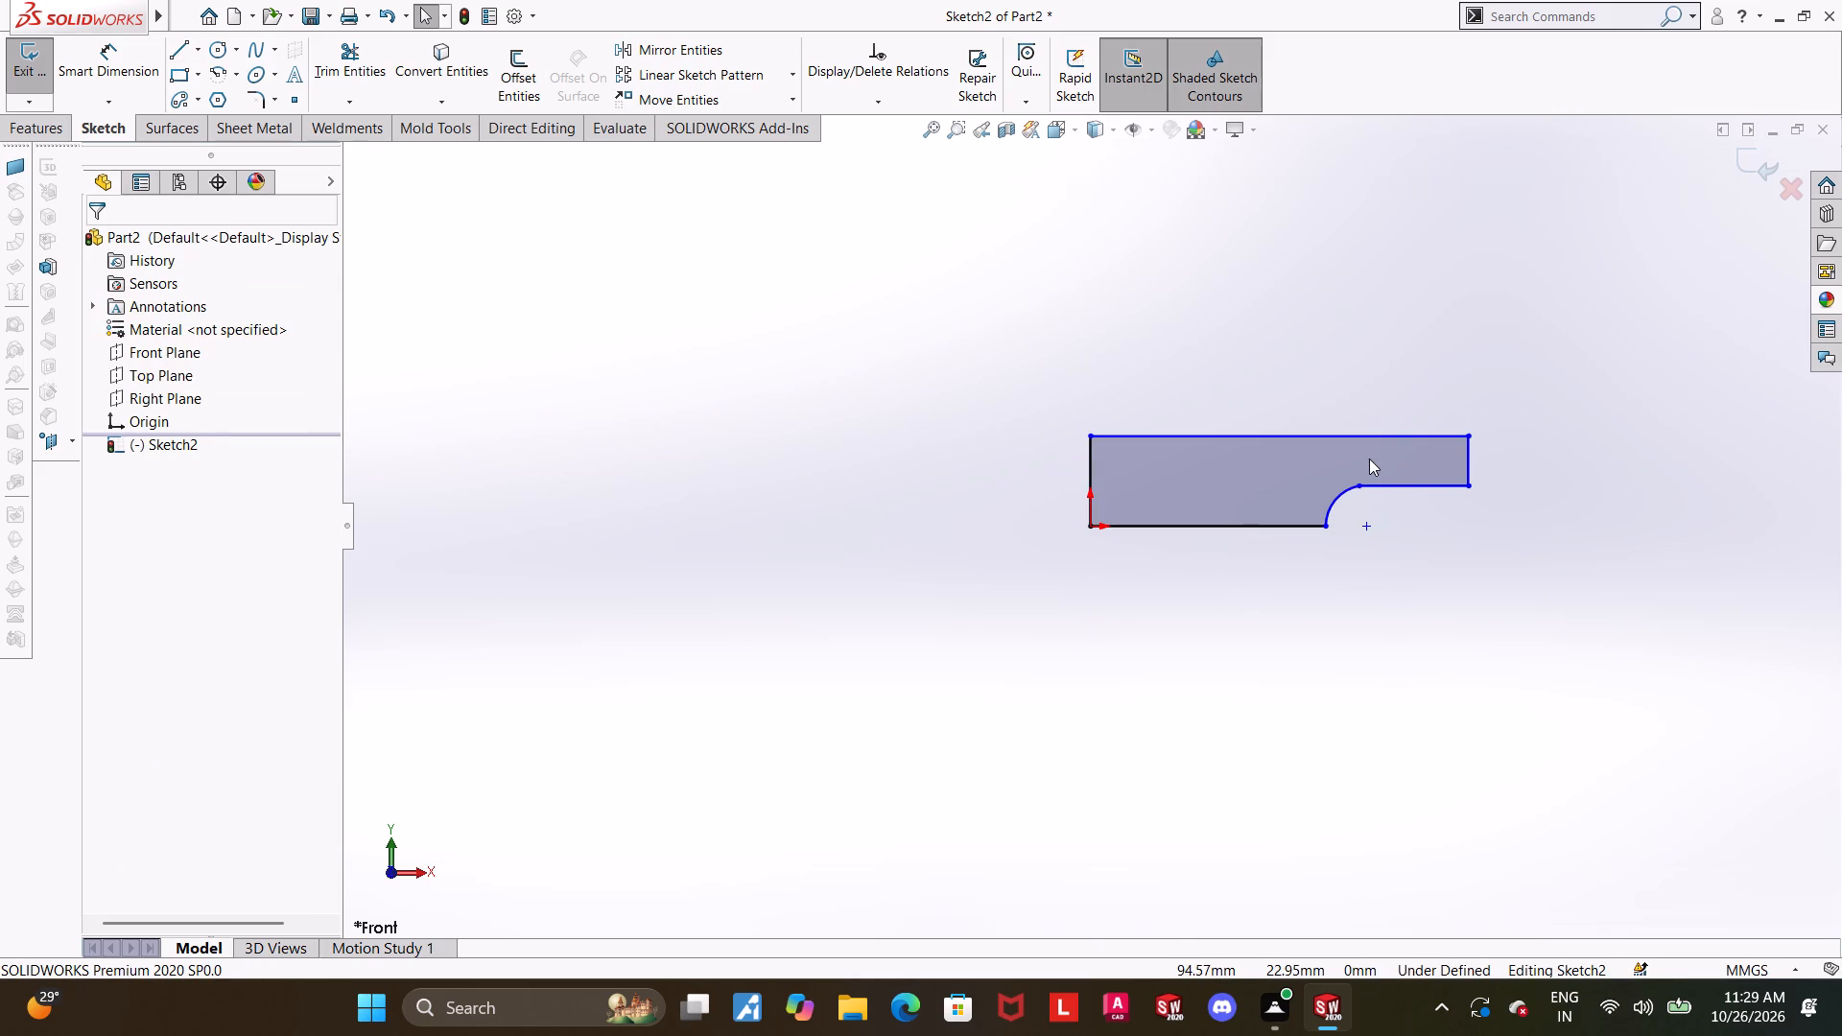
pyautogui.scroll(-1, 1369, 459)
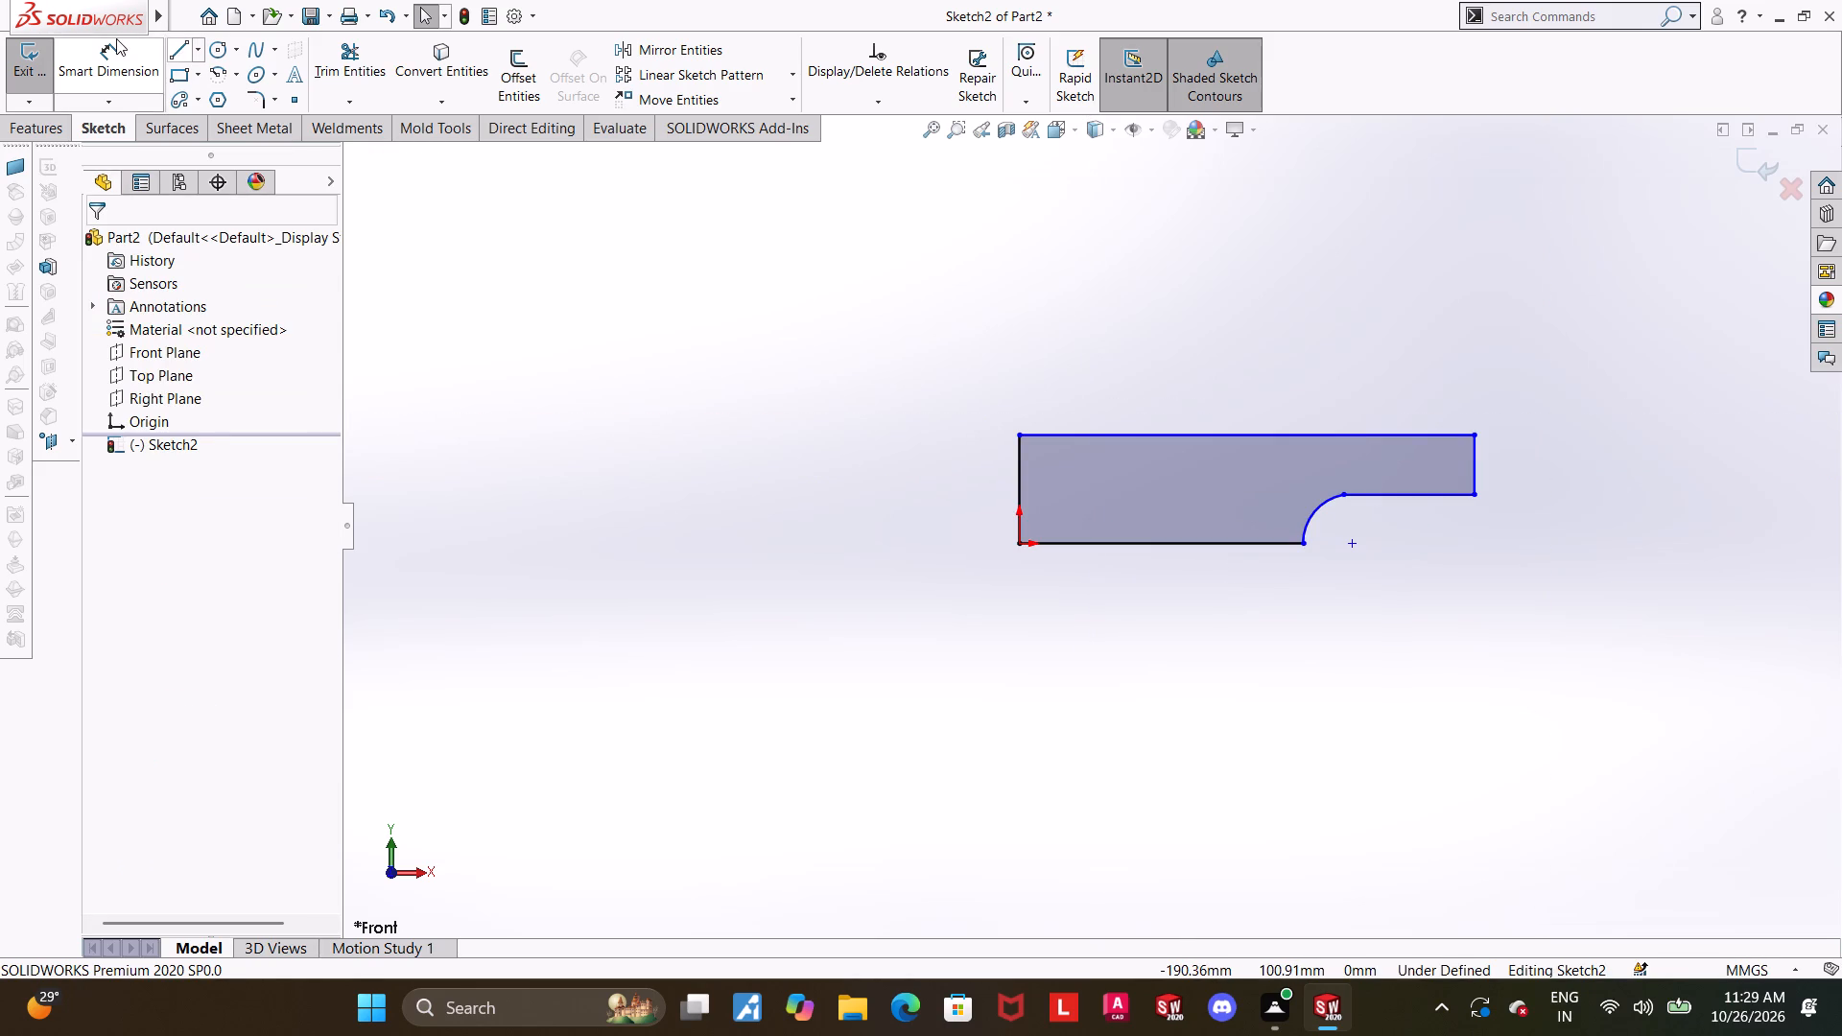
pyautogui.click(116, 38)
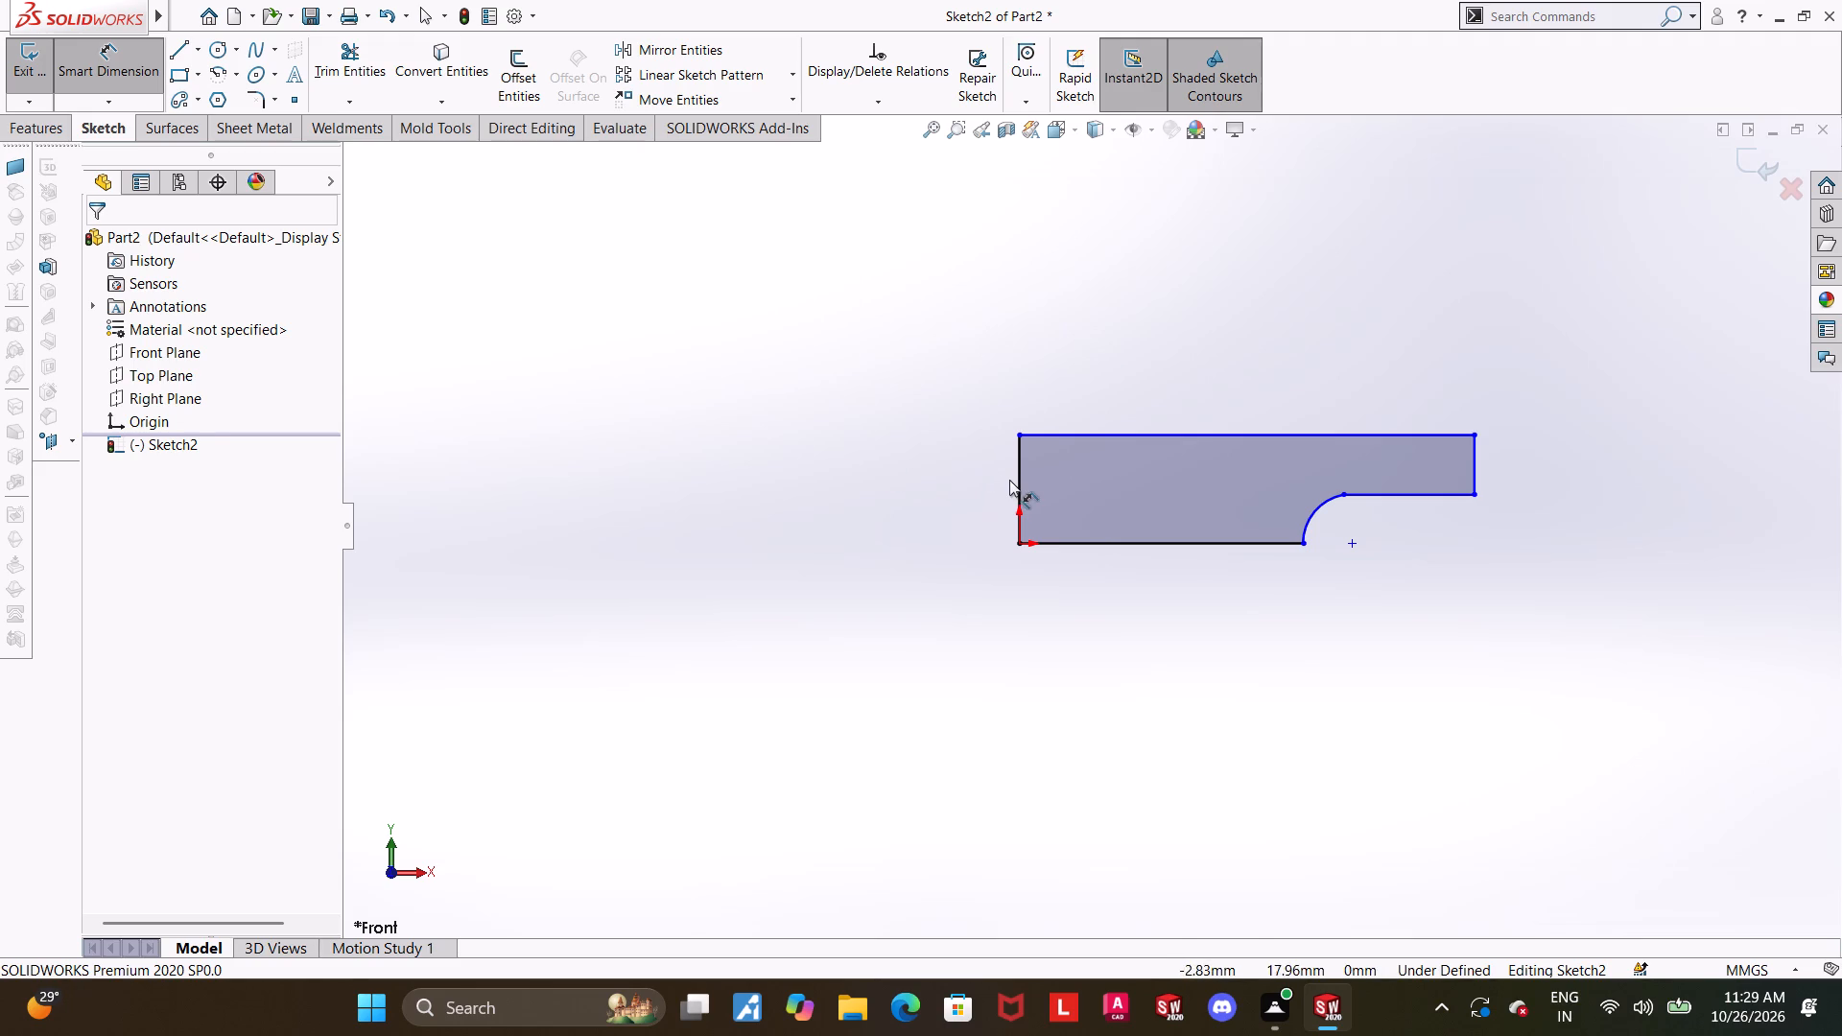
pyautogui.click(1016, 488)
pyautogui.click(981, 496)
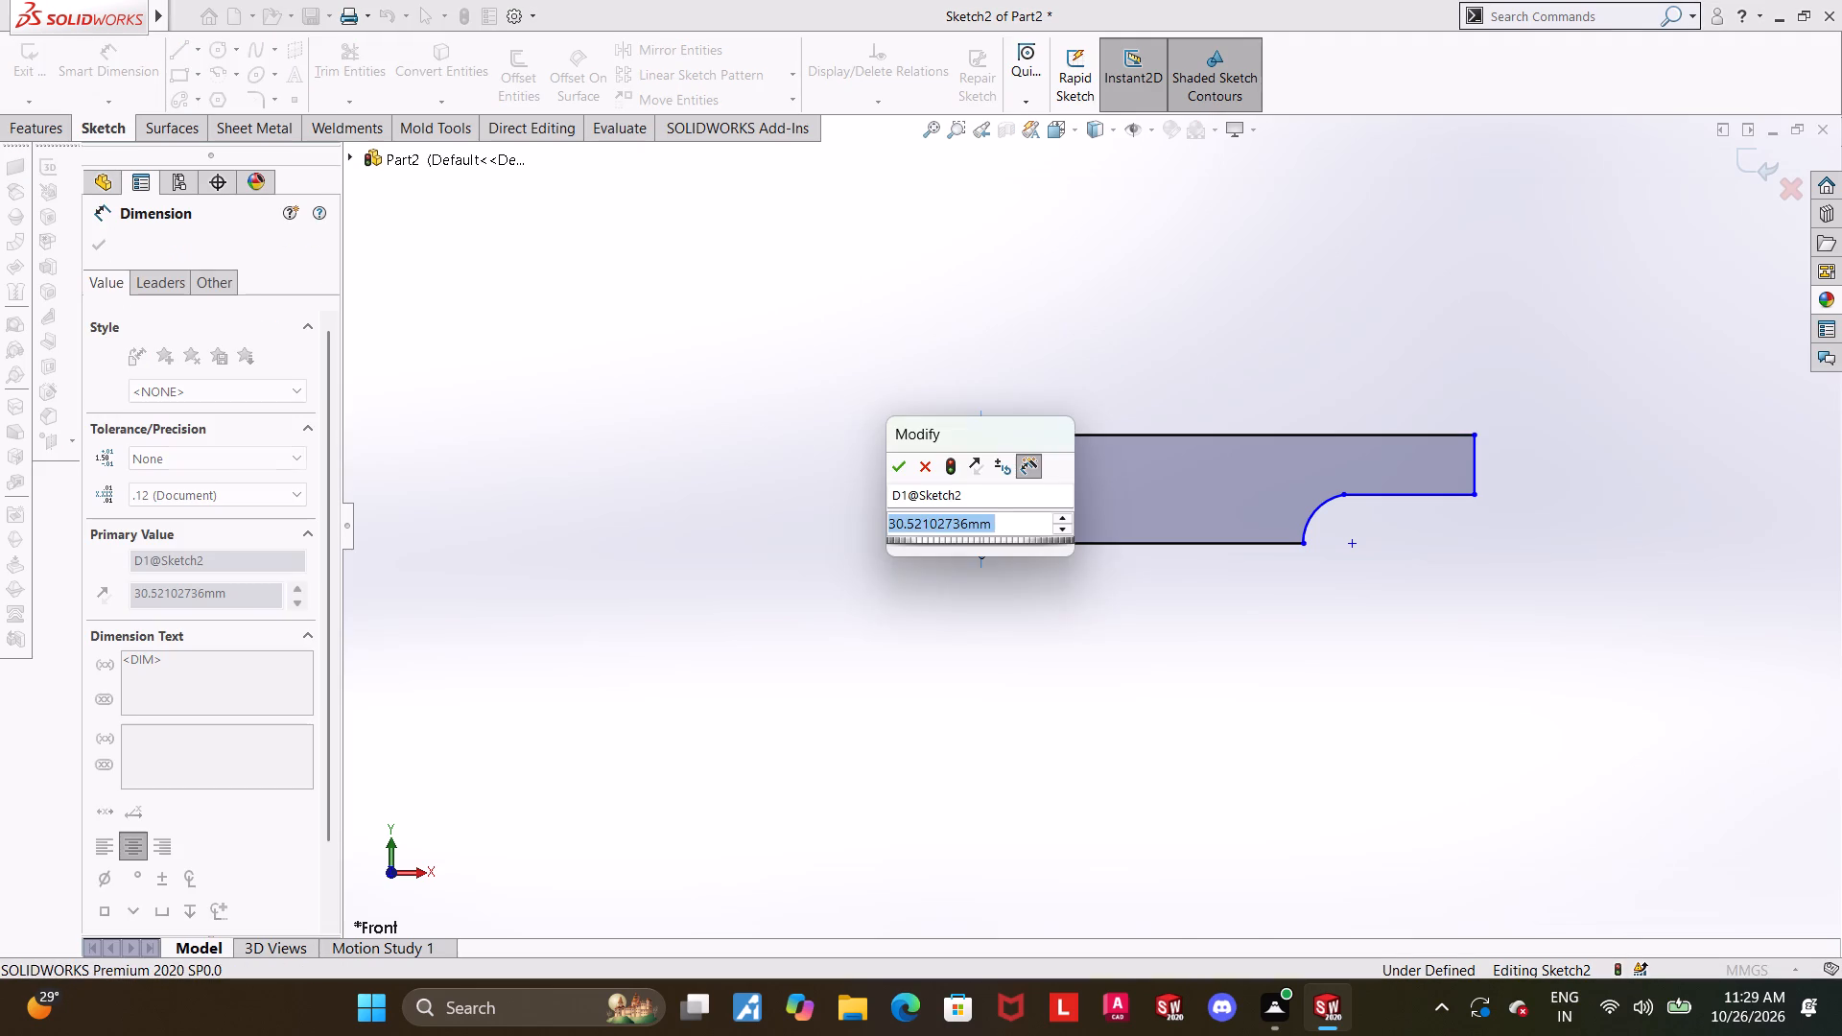
pyautogui.press('9')
pyautogui.press('Return')
pyautogui.press('Escape')
pyautogui.press('Escape')
pyautogui.scroll(1, 1293, 536)
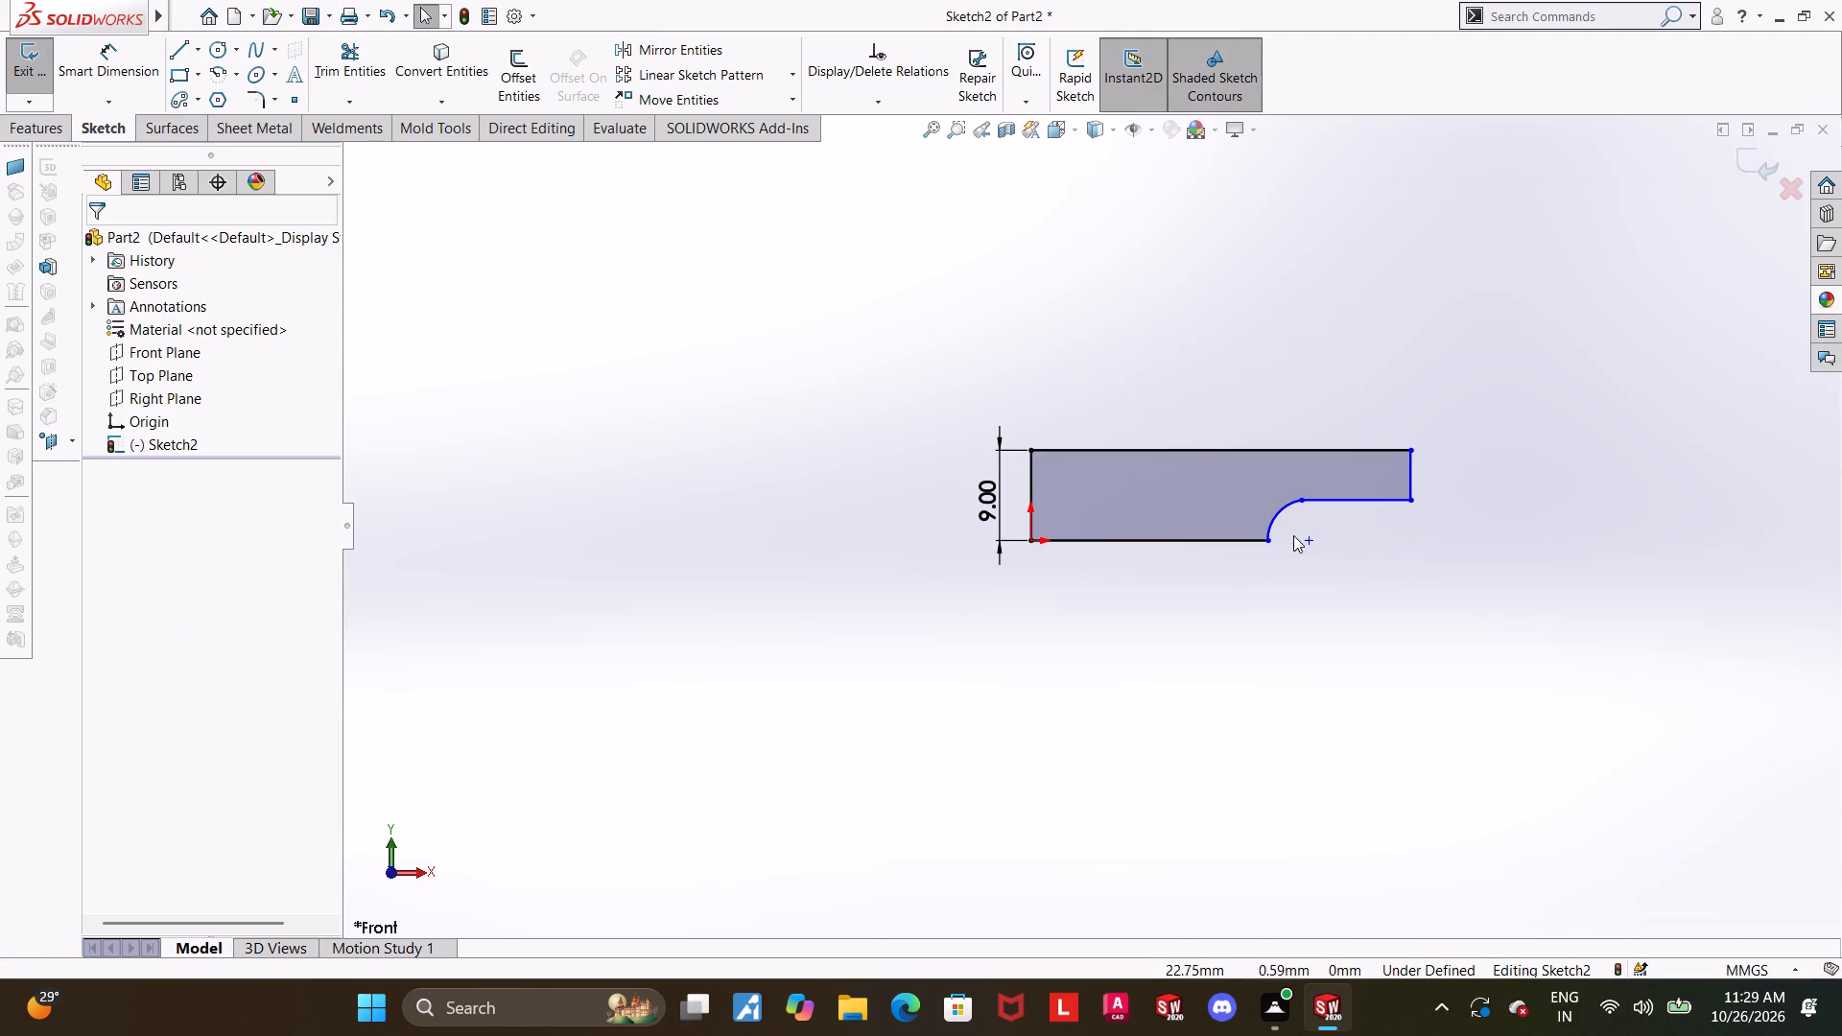
# Dimension the overall width between the profile's left and right vertical edges and set it to 36 mm.
pyautogui.click(138, 59)
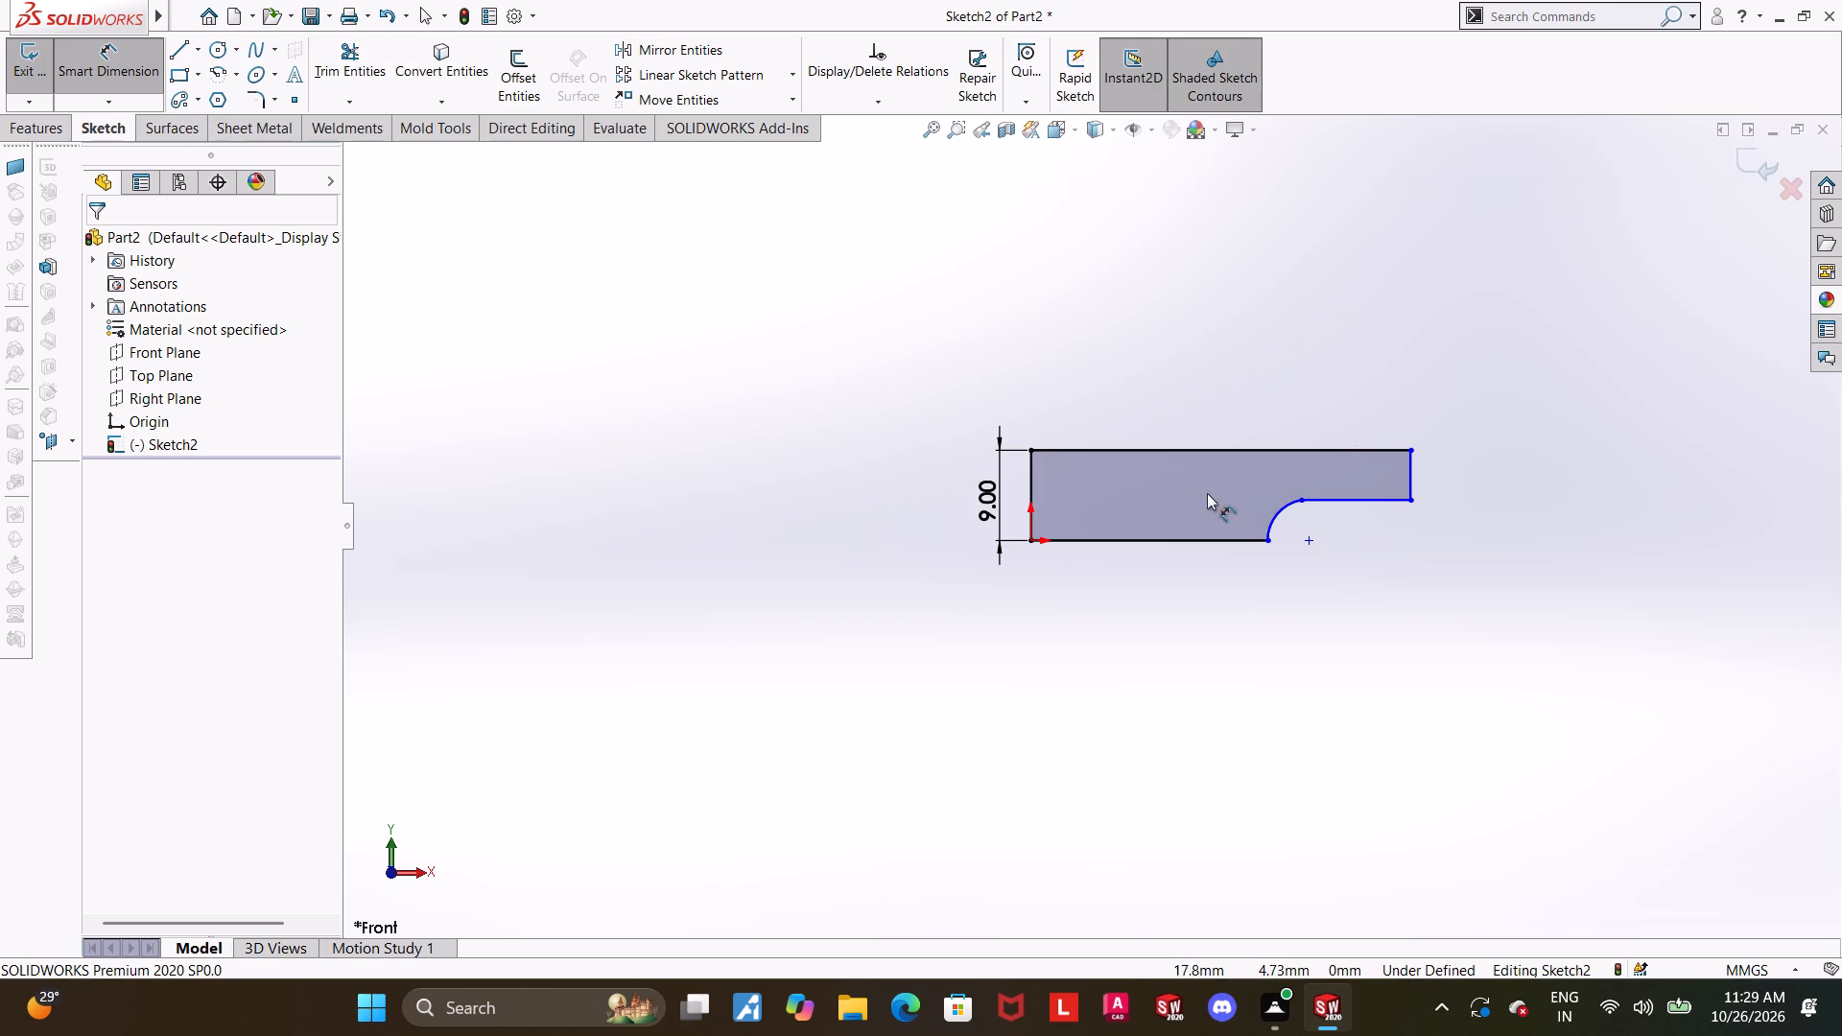
pyautogui.click(1026, 483)
pyautogui.click(1413, 471)
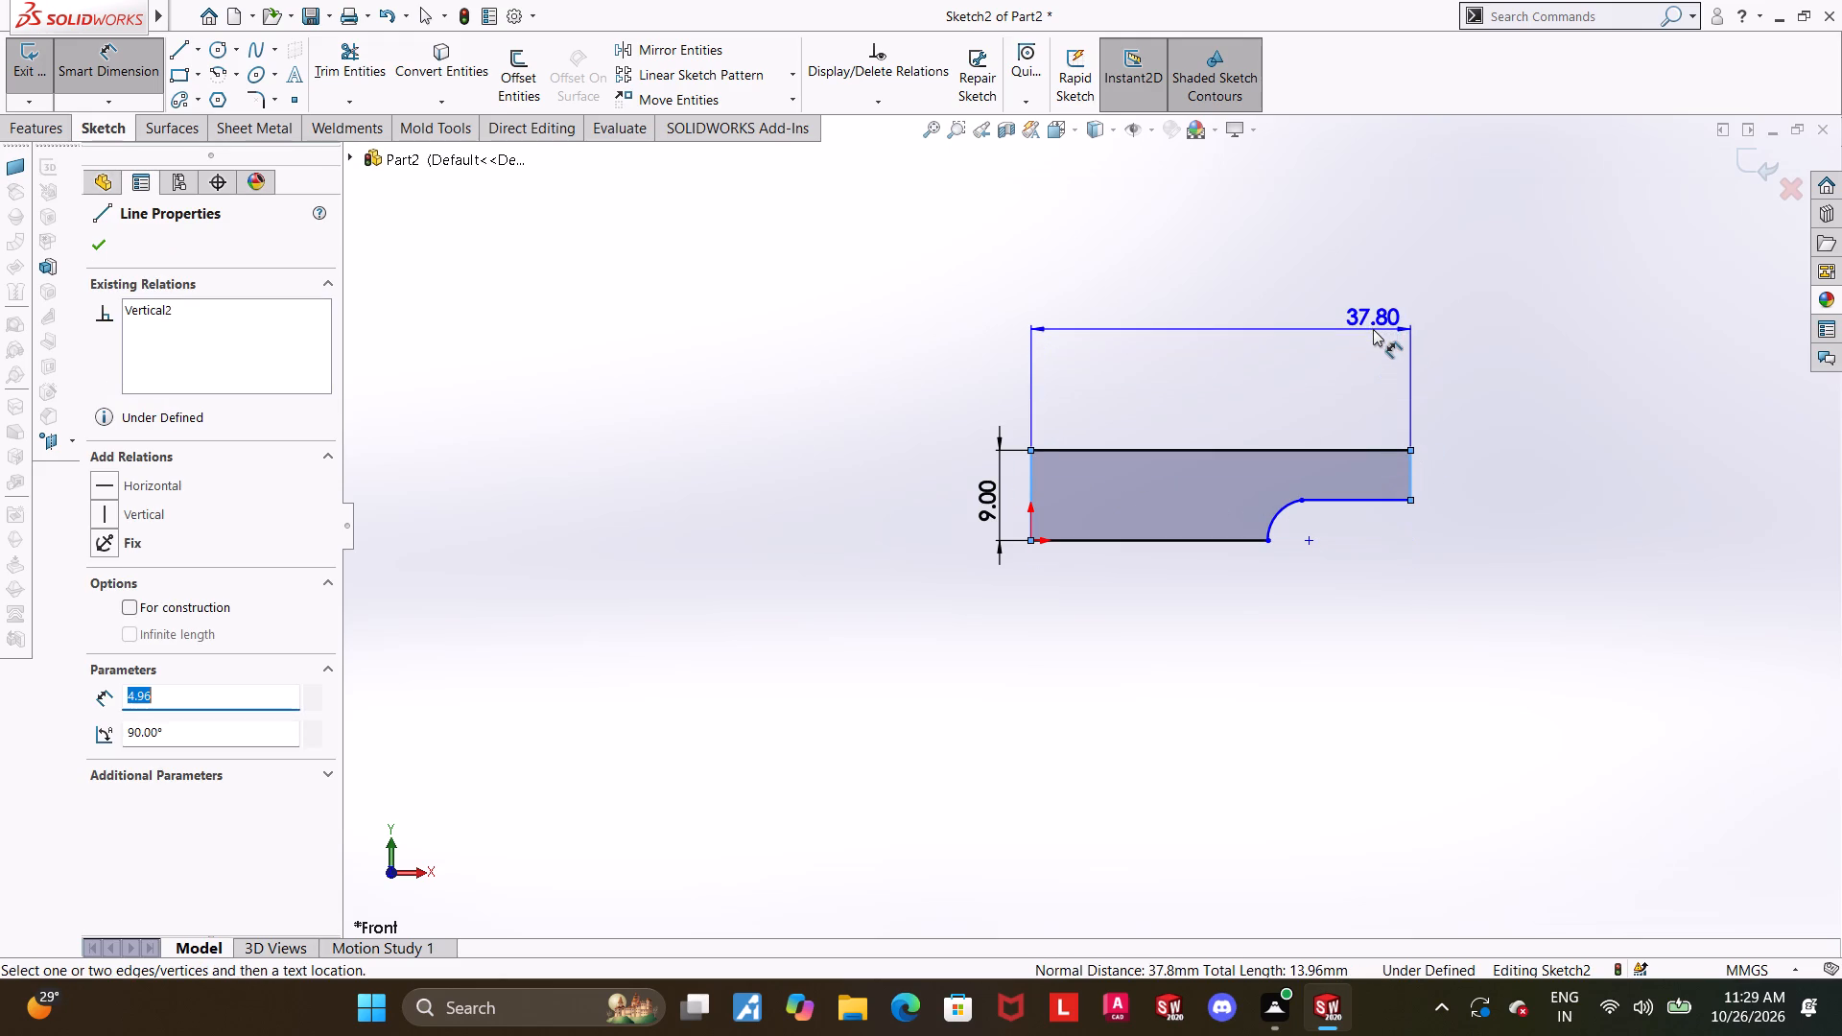
pyautogui.click(1373, 329)
pyautogui.write('36')
pyautogui.press('Return')
pyautogui.press('Escape')
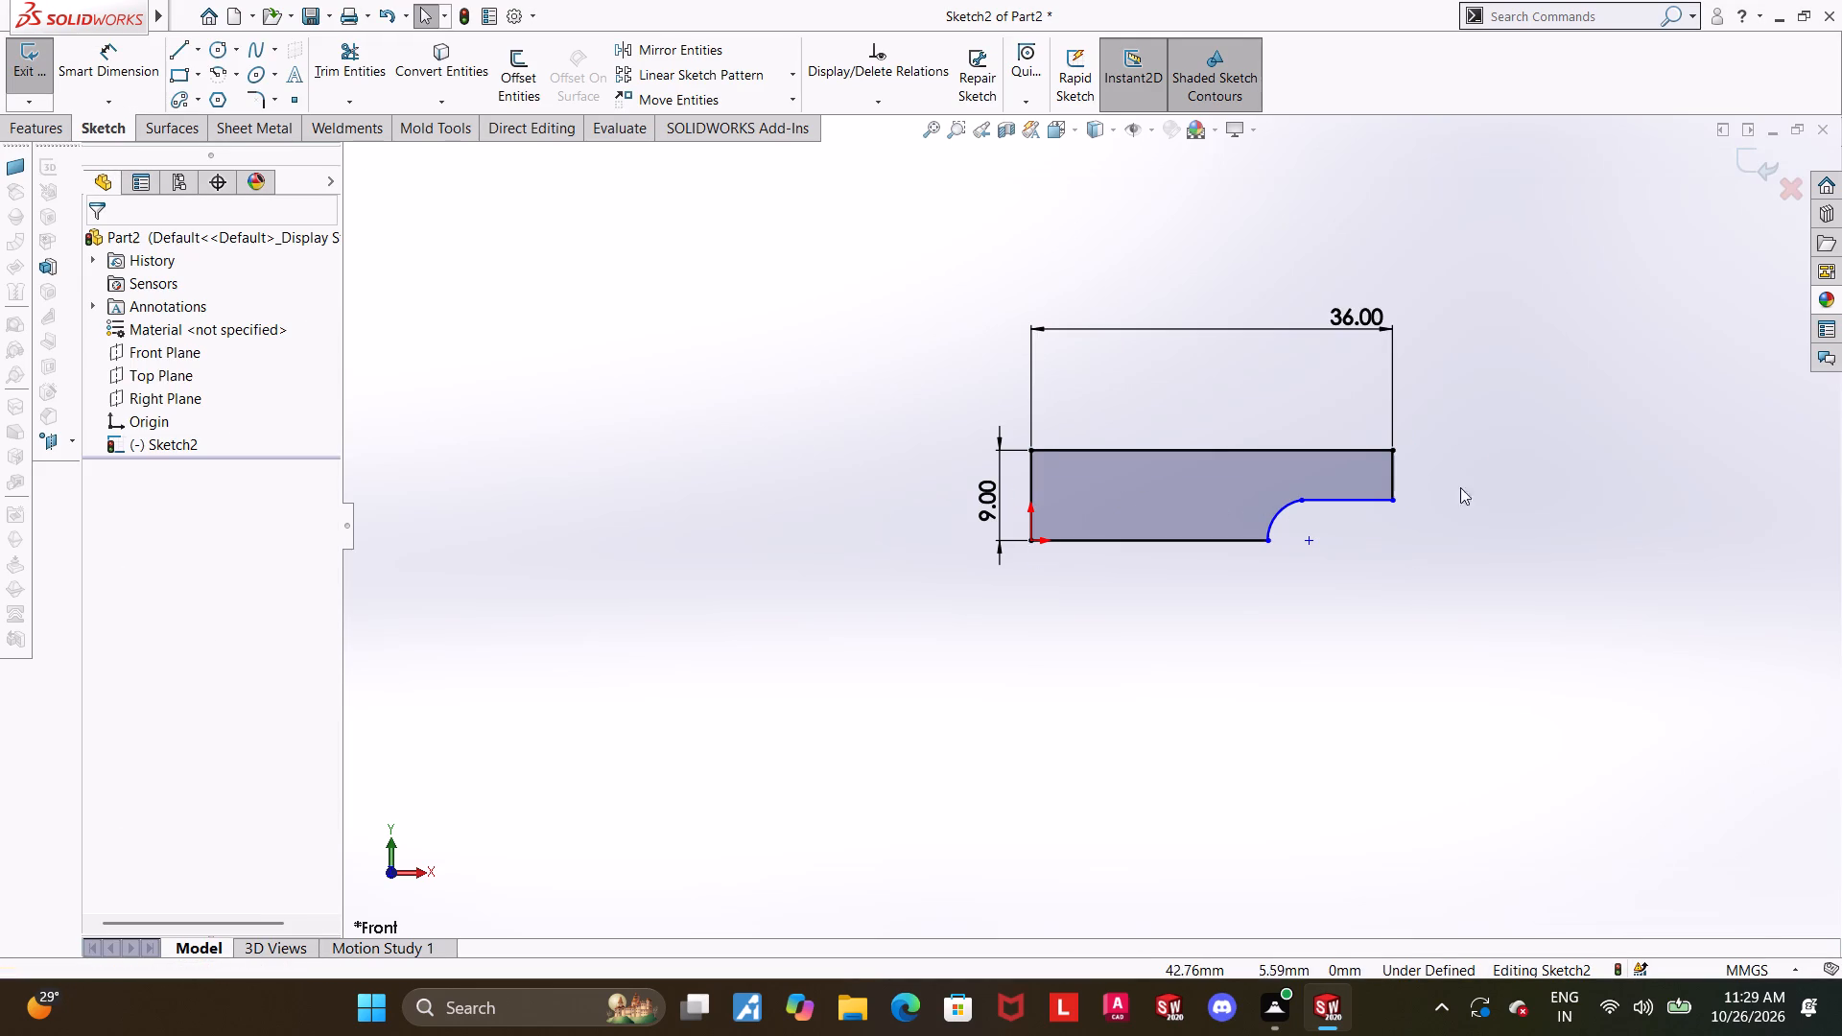
pyautogui.scroll(1, 1433, 559)
pyautogui.scroll(-2, 1310, 535)
pyautogui.press('Escape')
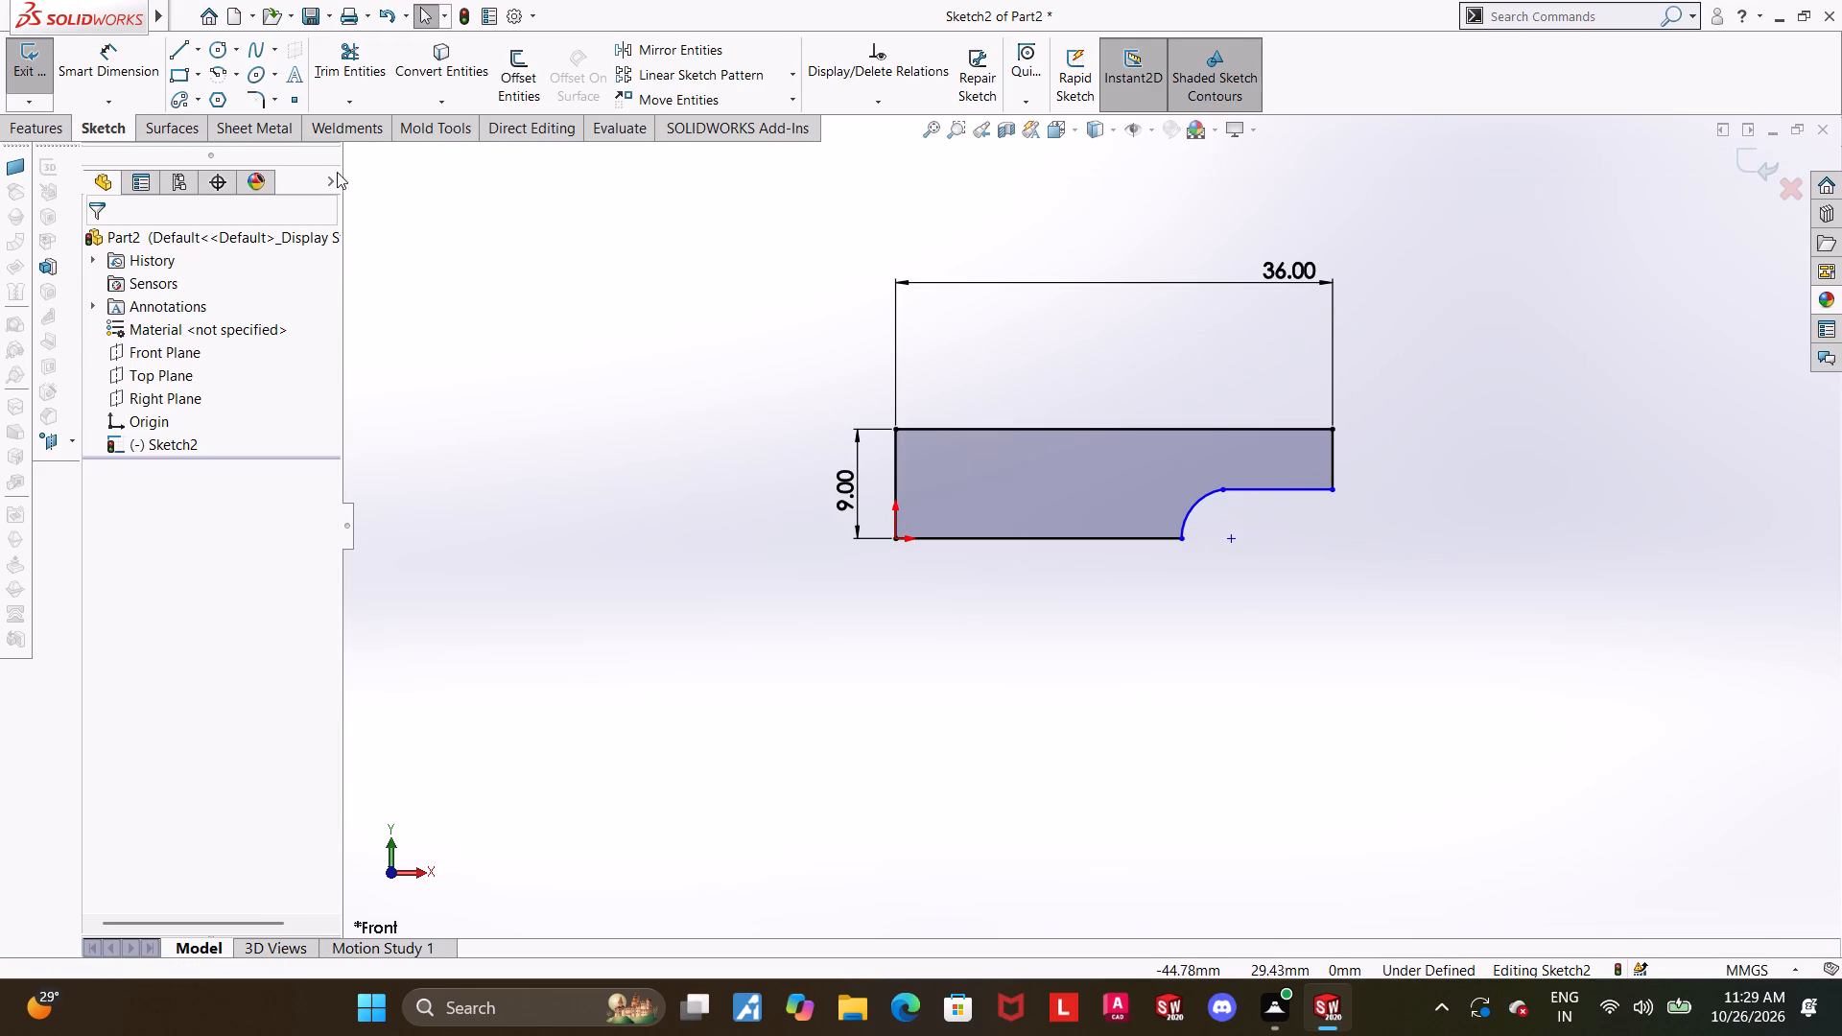
# Dimension the horizontal distance from the arc's lower endpoint to the step's outer corner and set it to 9 mm.
pyautogui.click(115, 77)
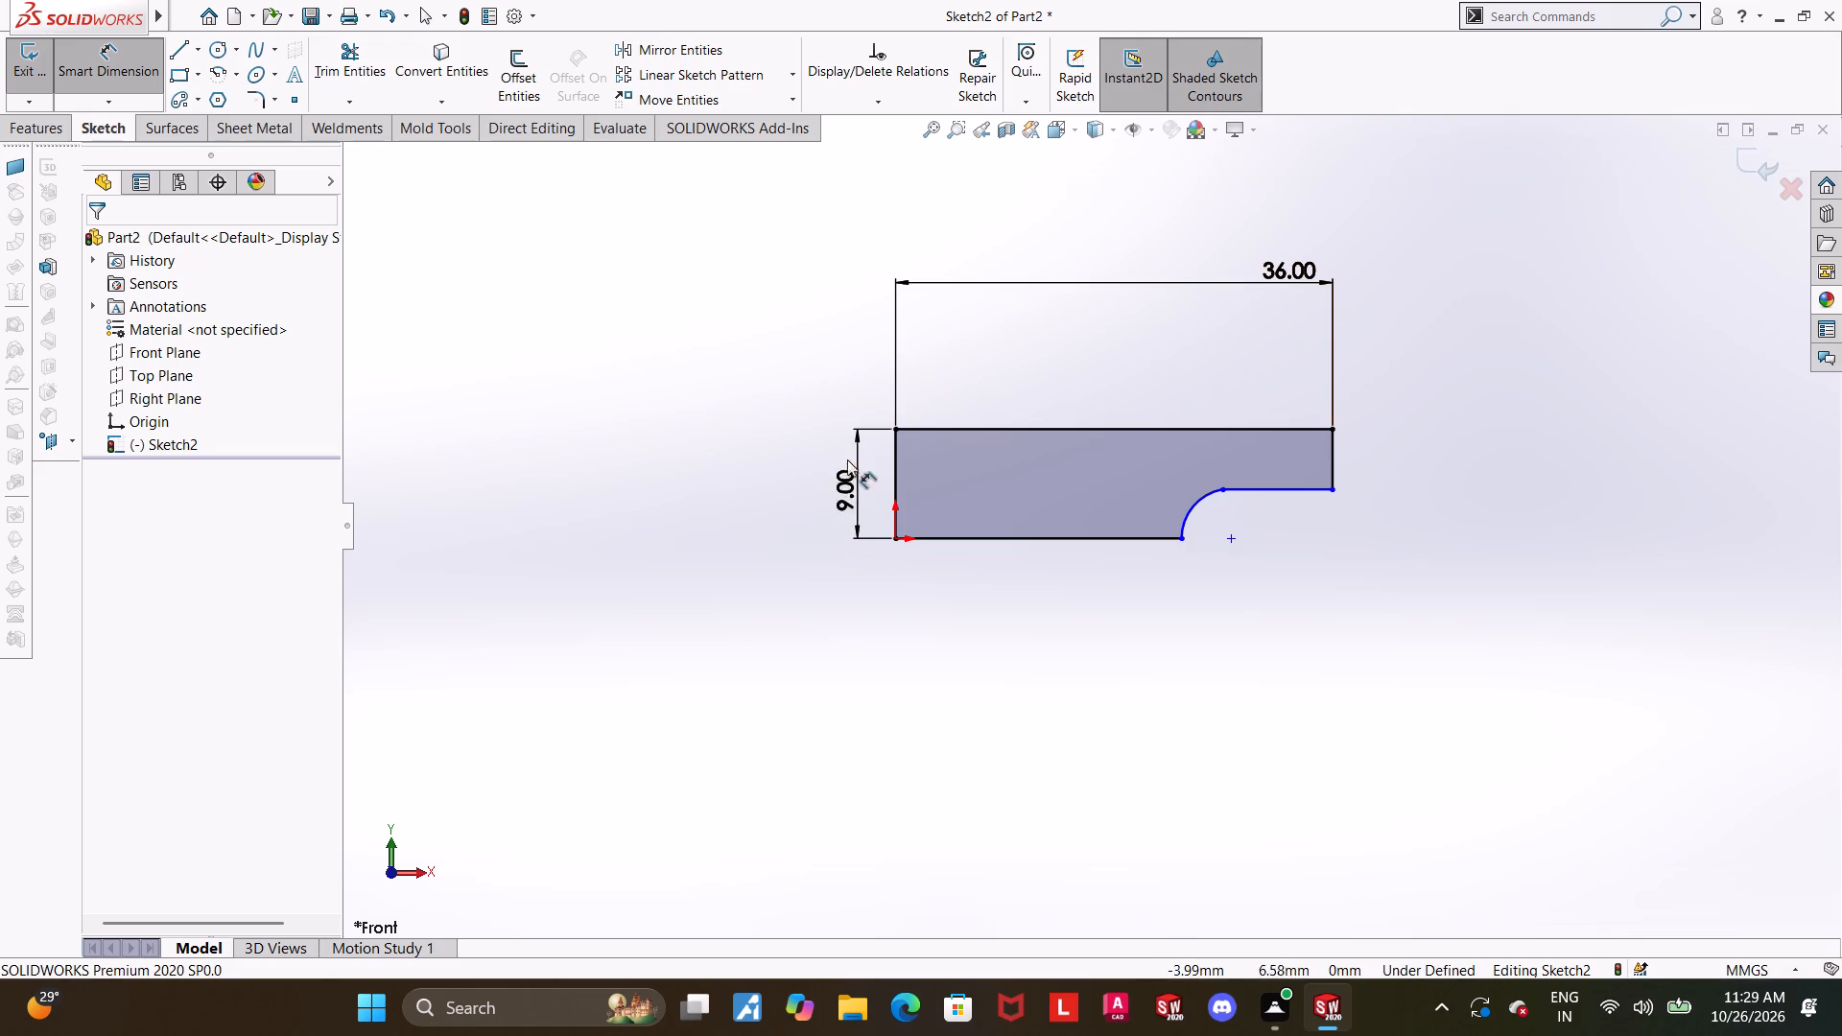
pyautogui.click(1184, 540)
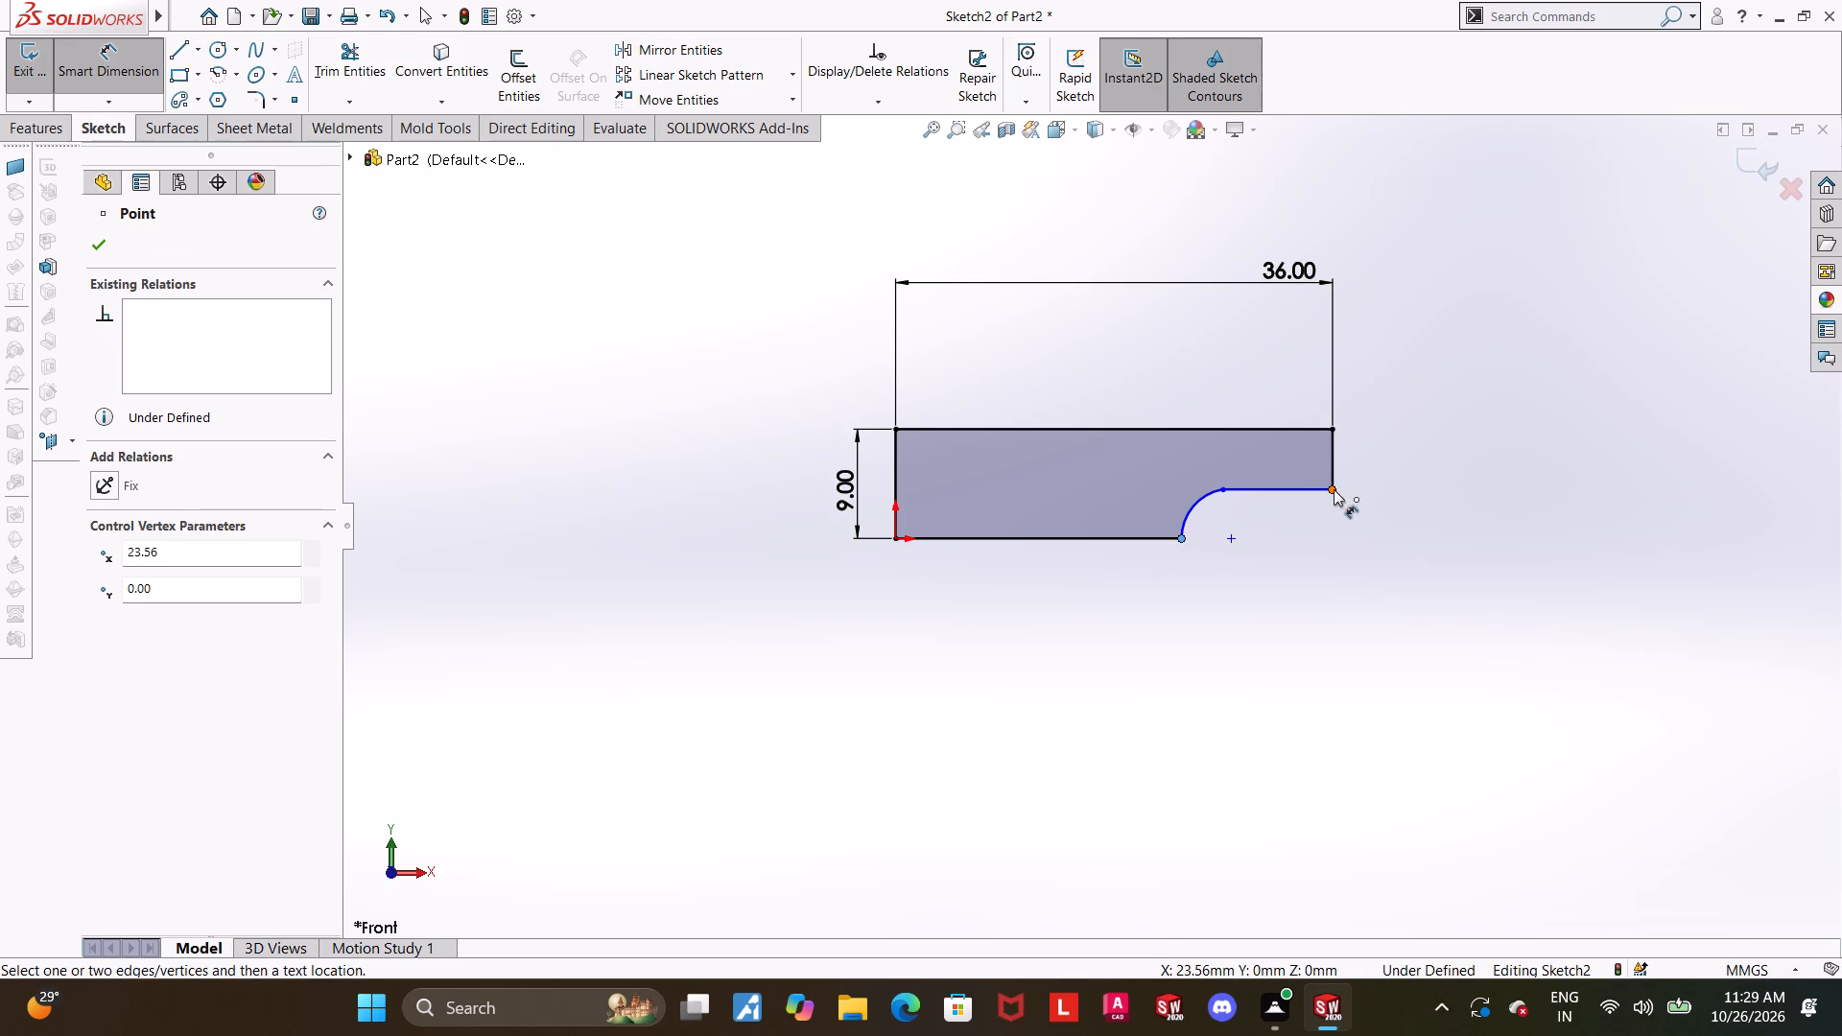
pyautogui.click(1334, 489)
pyautogui.click(1303, 625)
pyautogui.press('9')
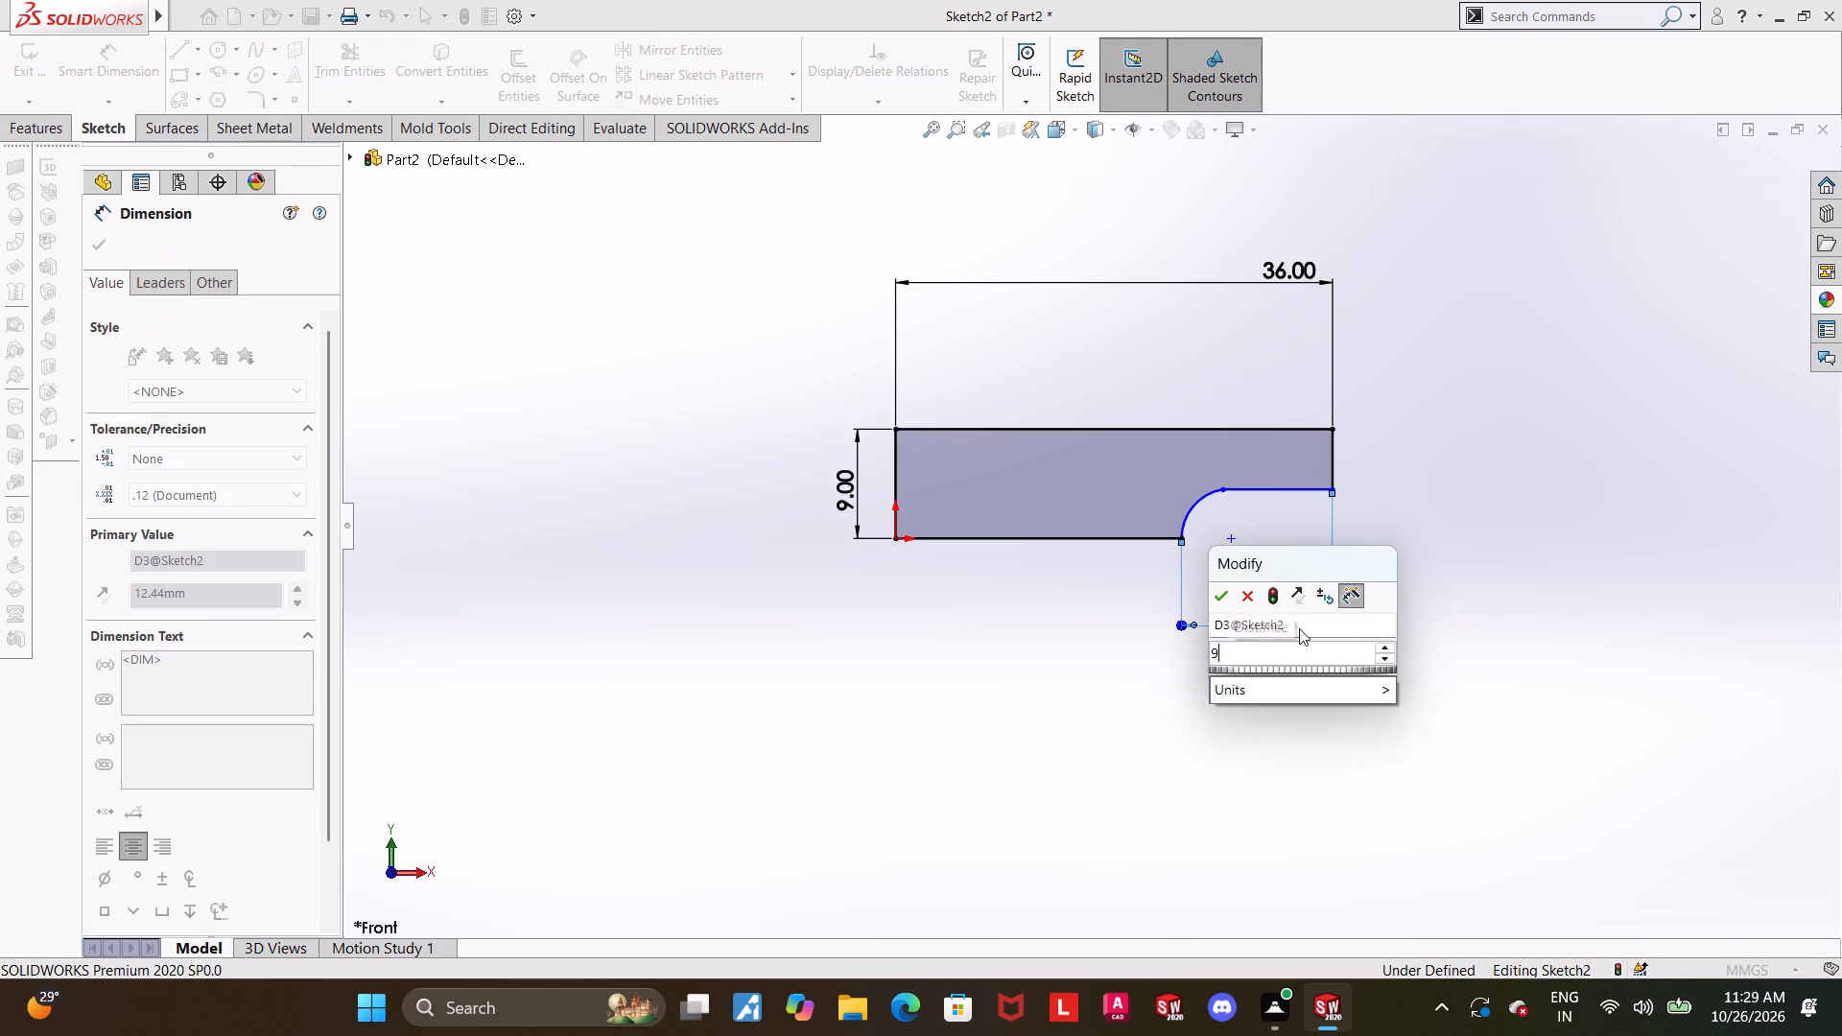
pyautogui.press('Return')
pyautogui.press('Escape')
pyautogui.scroll(-5, 1271, 512)
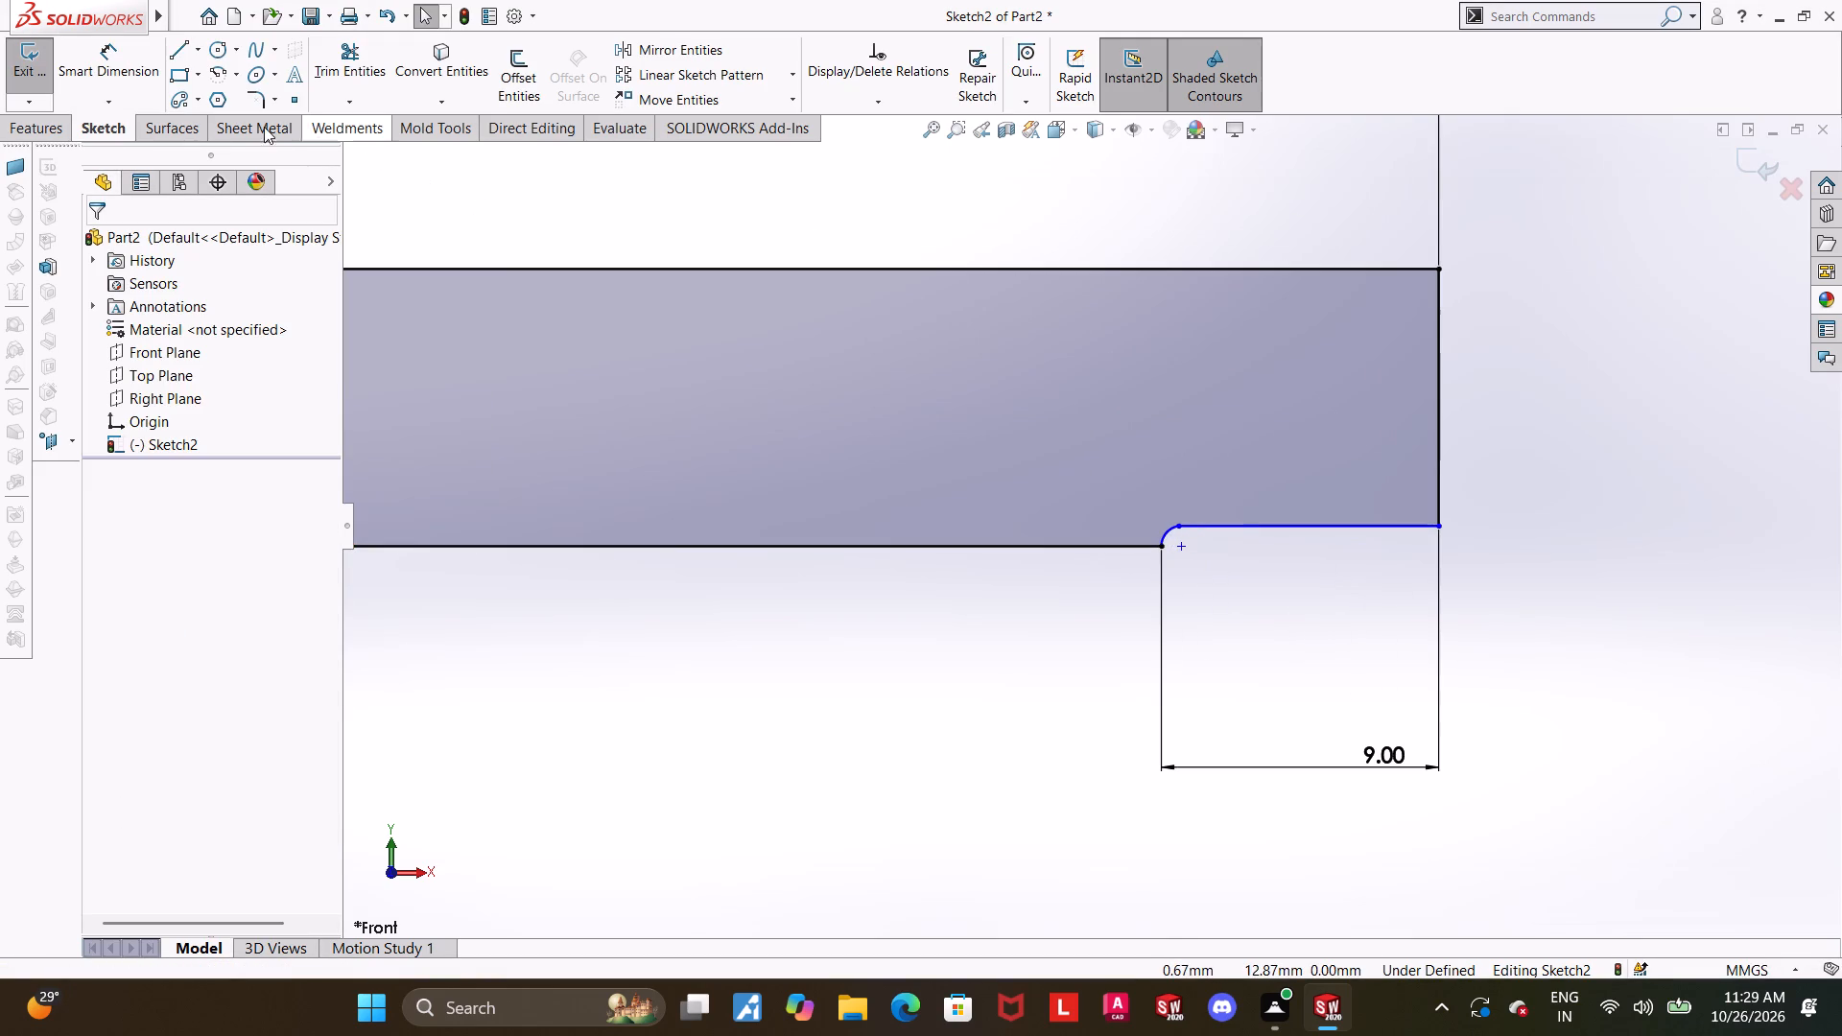
# Dimension the concave arc at the step and set its radius to 3 mm.
pyautogui.click(122, 46)
pyautogui.scroll(-2, 1082, 533)
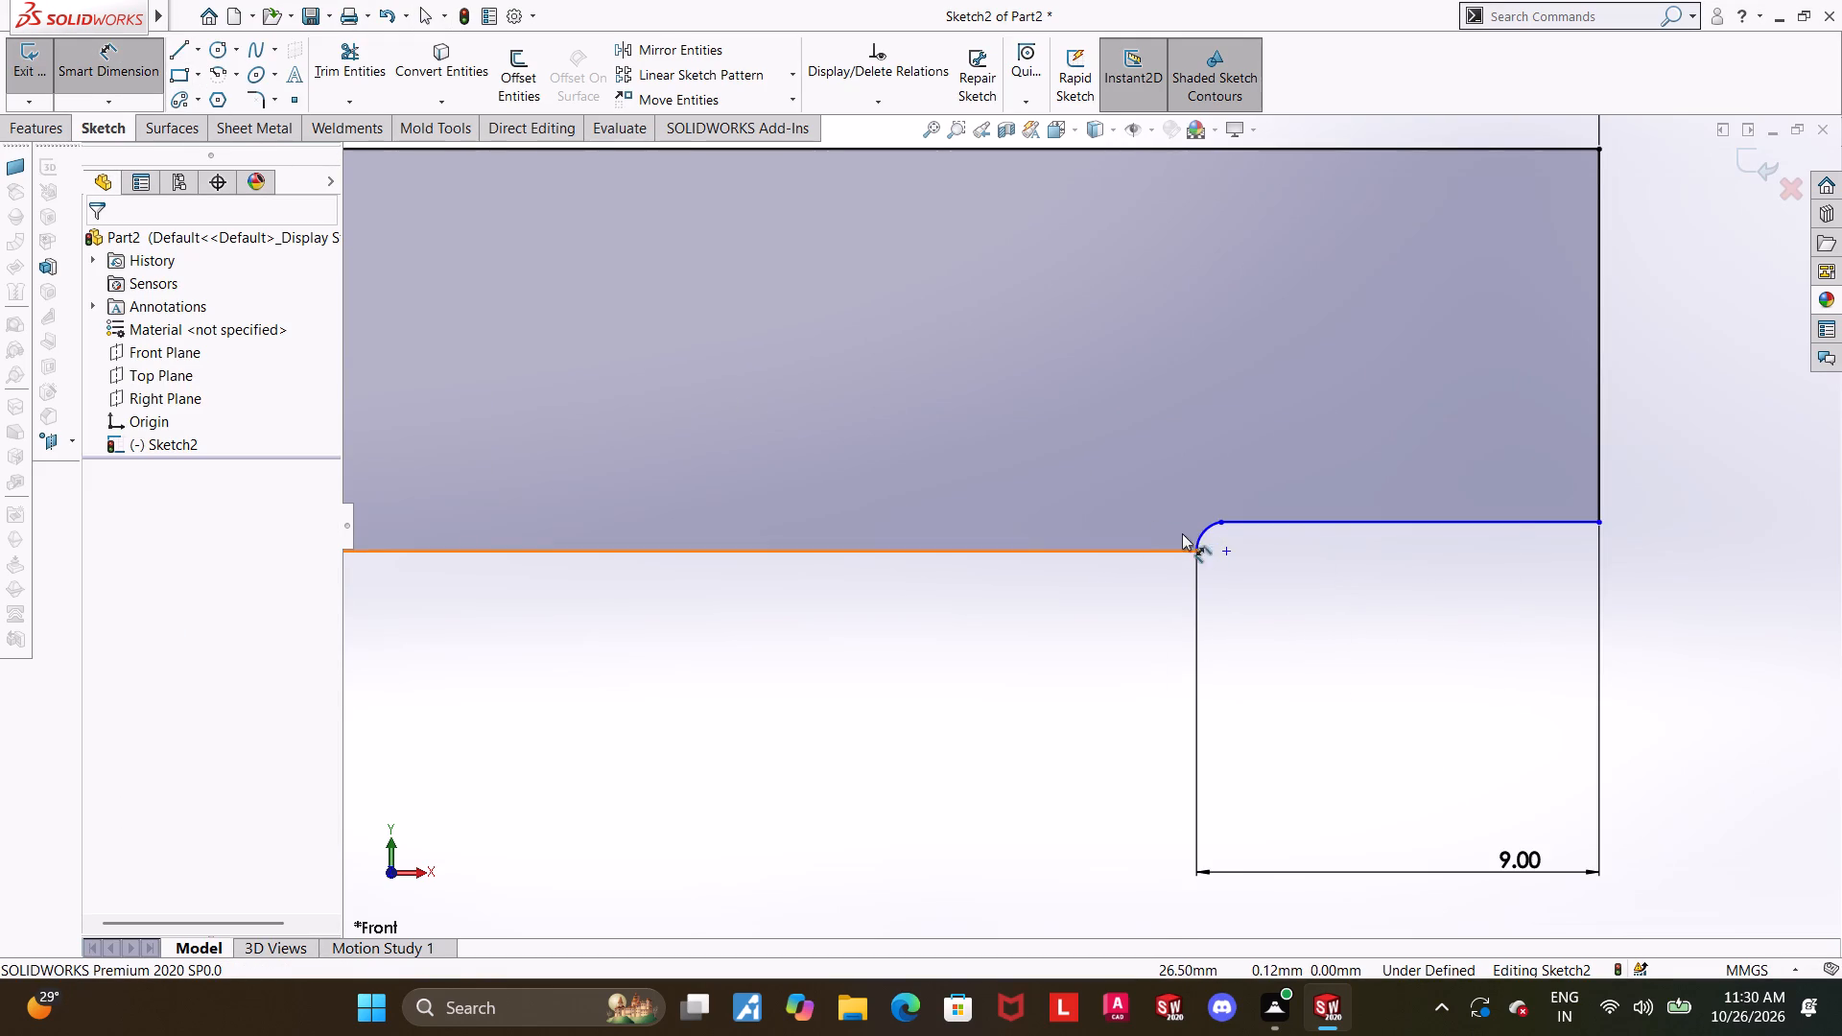
pyautogui.click(1202, 531)
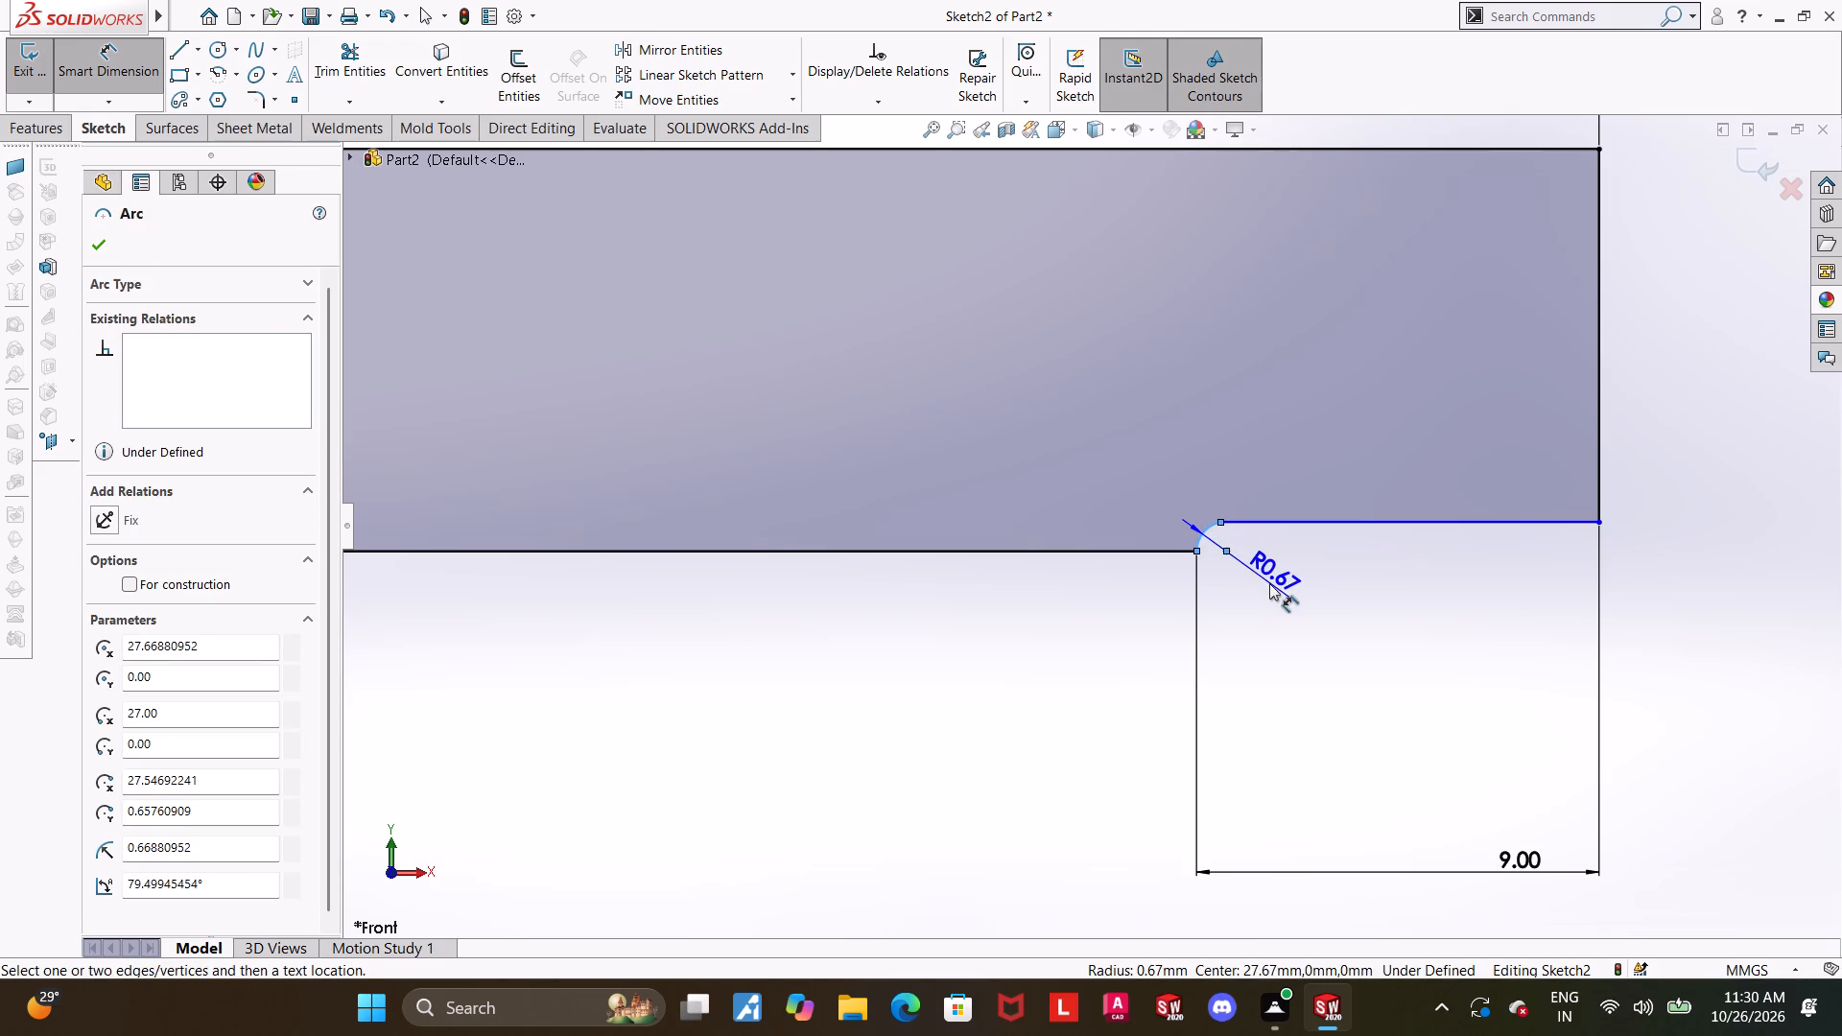
pyautogui.click(1269, 583)
pyautogui.press('3')
pyautogui.press('Return')
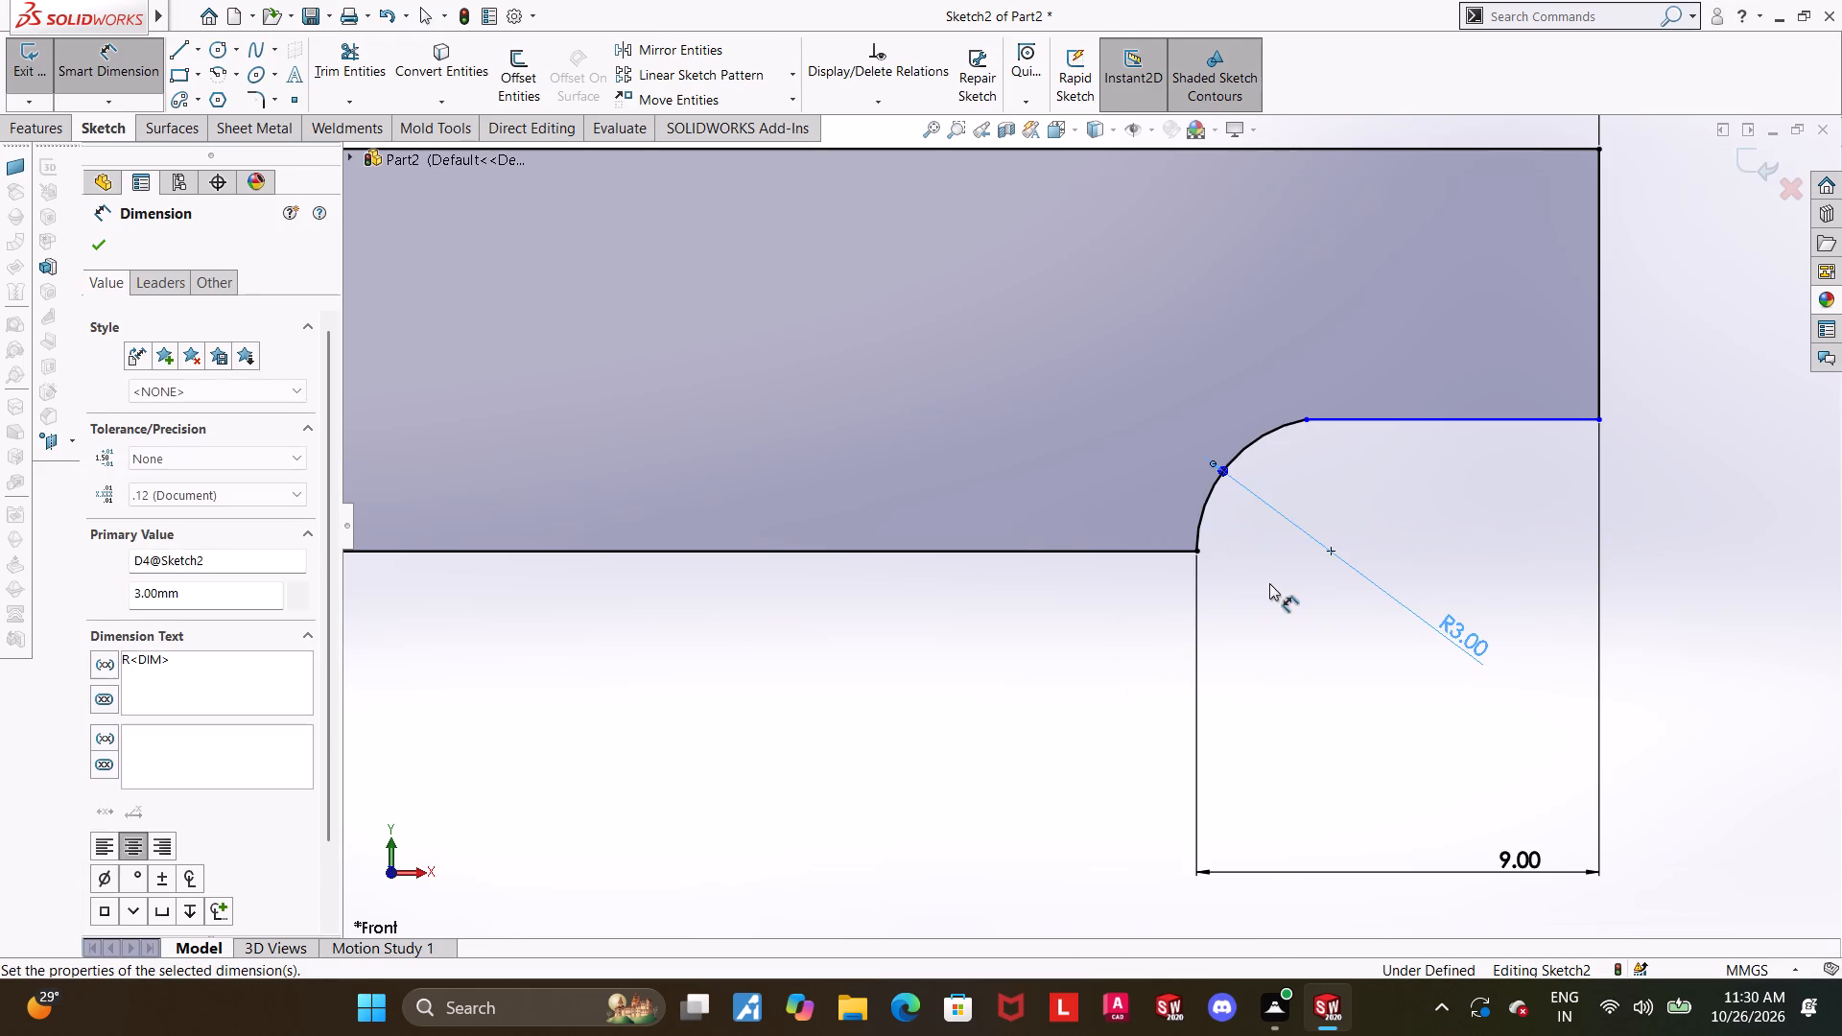
pyautogui.press('Escape')
pyautogui.scroll(2, 1392, 595)
pyautogui.click(1535, 592)
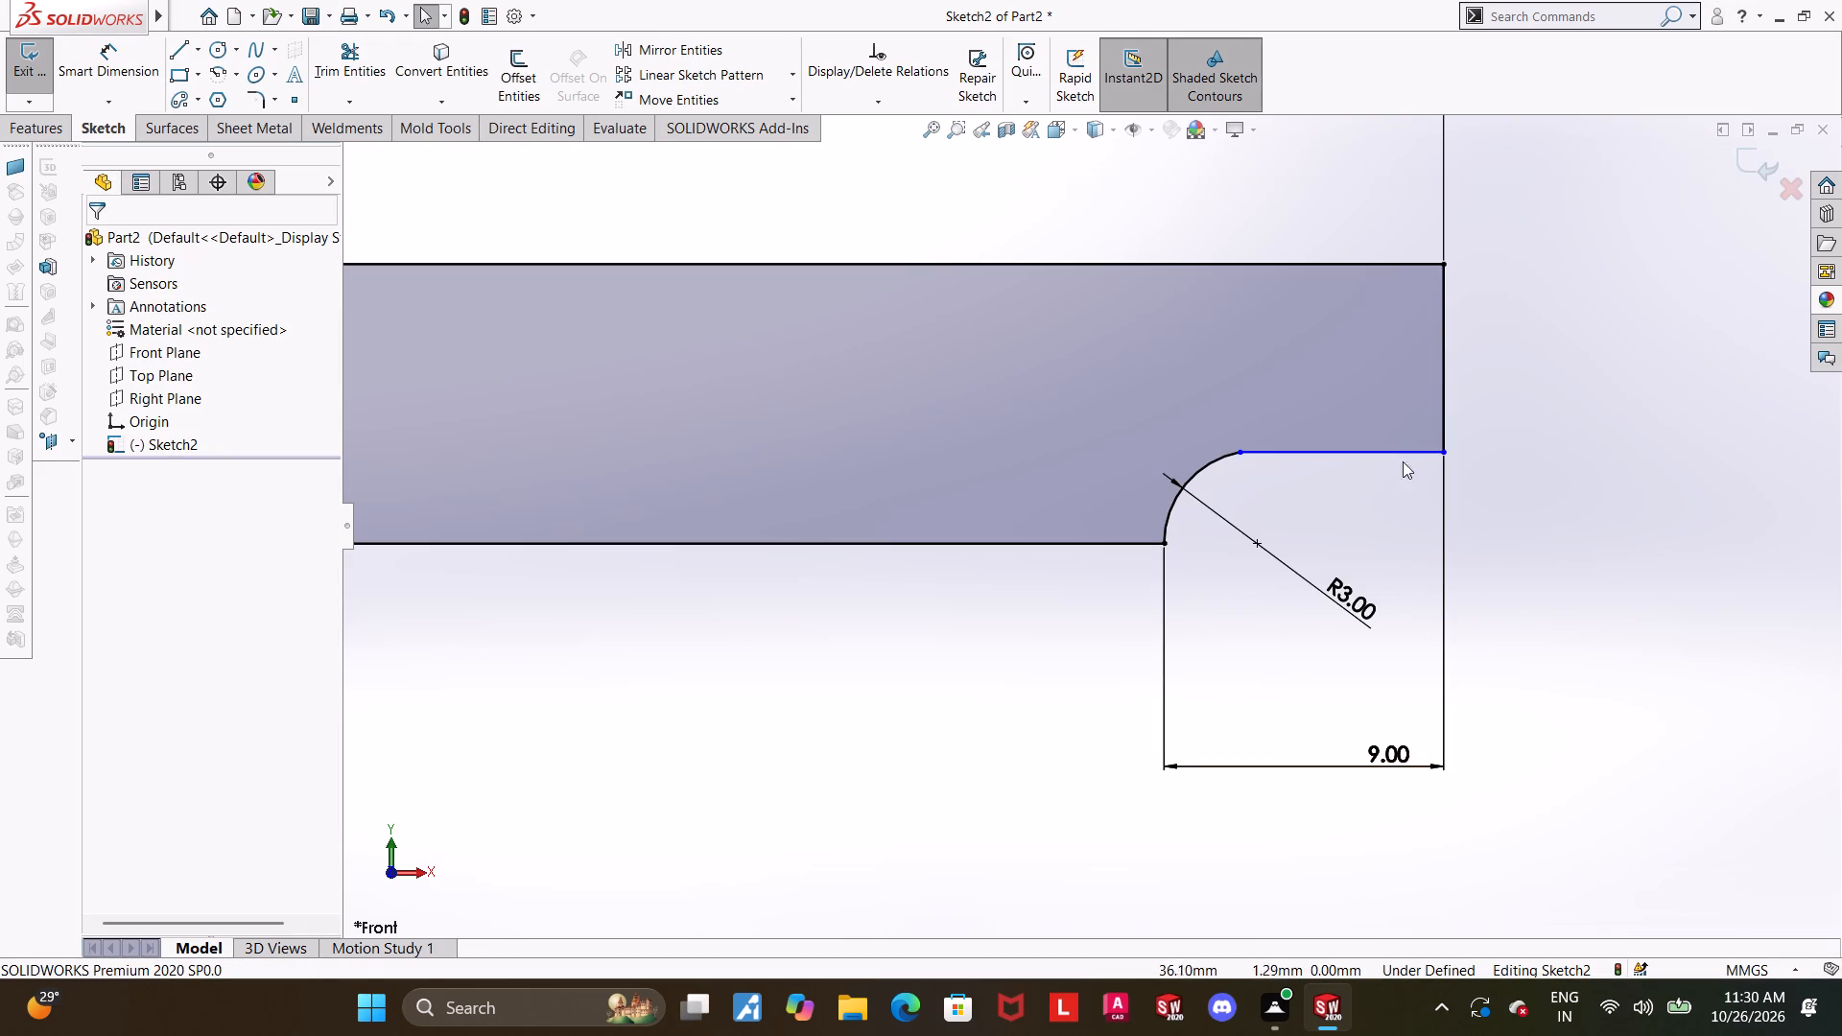
pyautogui.press('Escape')
pyautogui.scroll(-1, 1278, 357)
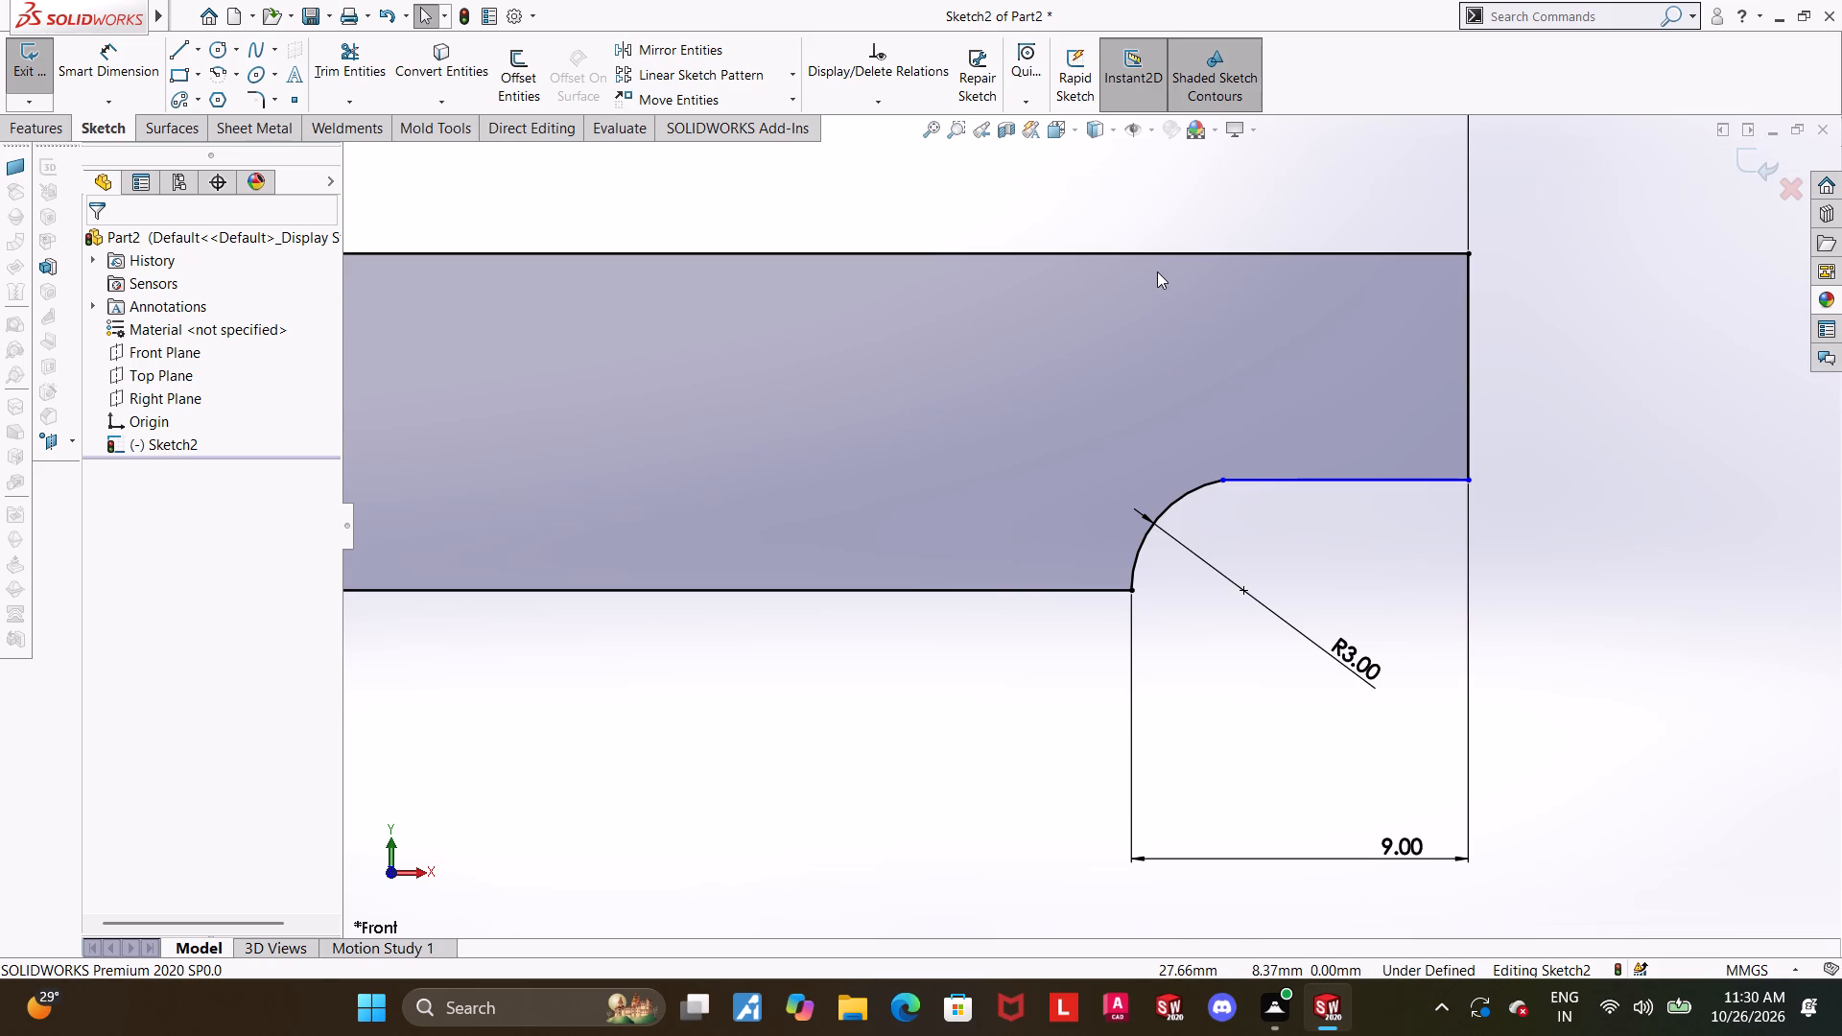
# Add a tangent relation between the concave arc and the step's short horizontal line.
pyautogui.scroll(1, 1159, 272)
pyautogui.scroll(3, 1285, 459)
pyautogui.press('Escape')
pyautogui.scroll(1, 1266, 500)
pyautogui.scroll(-3, 1114, 509)
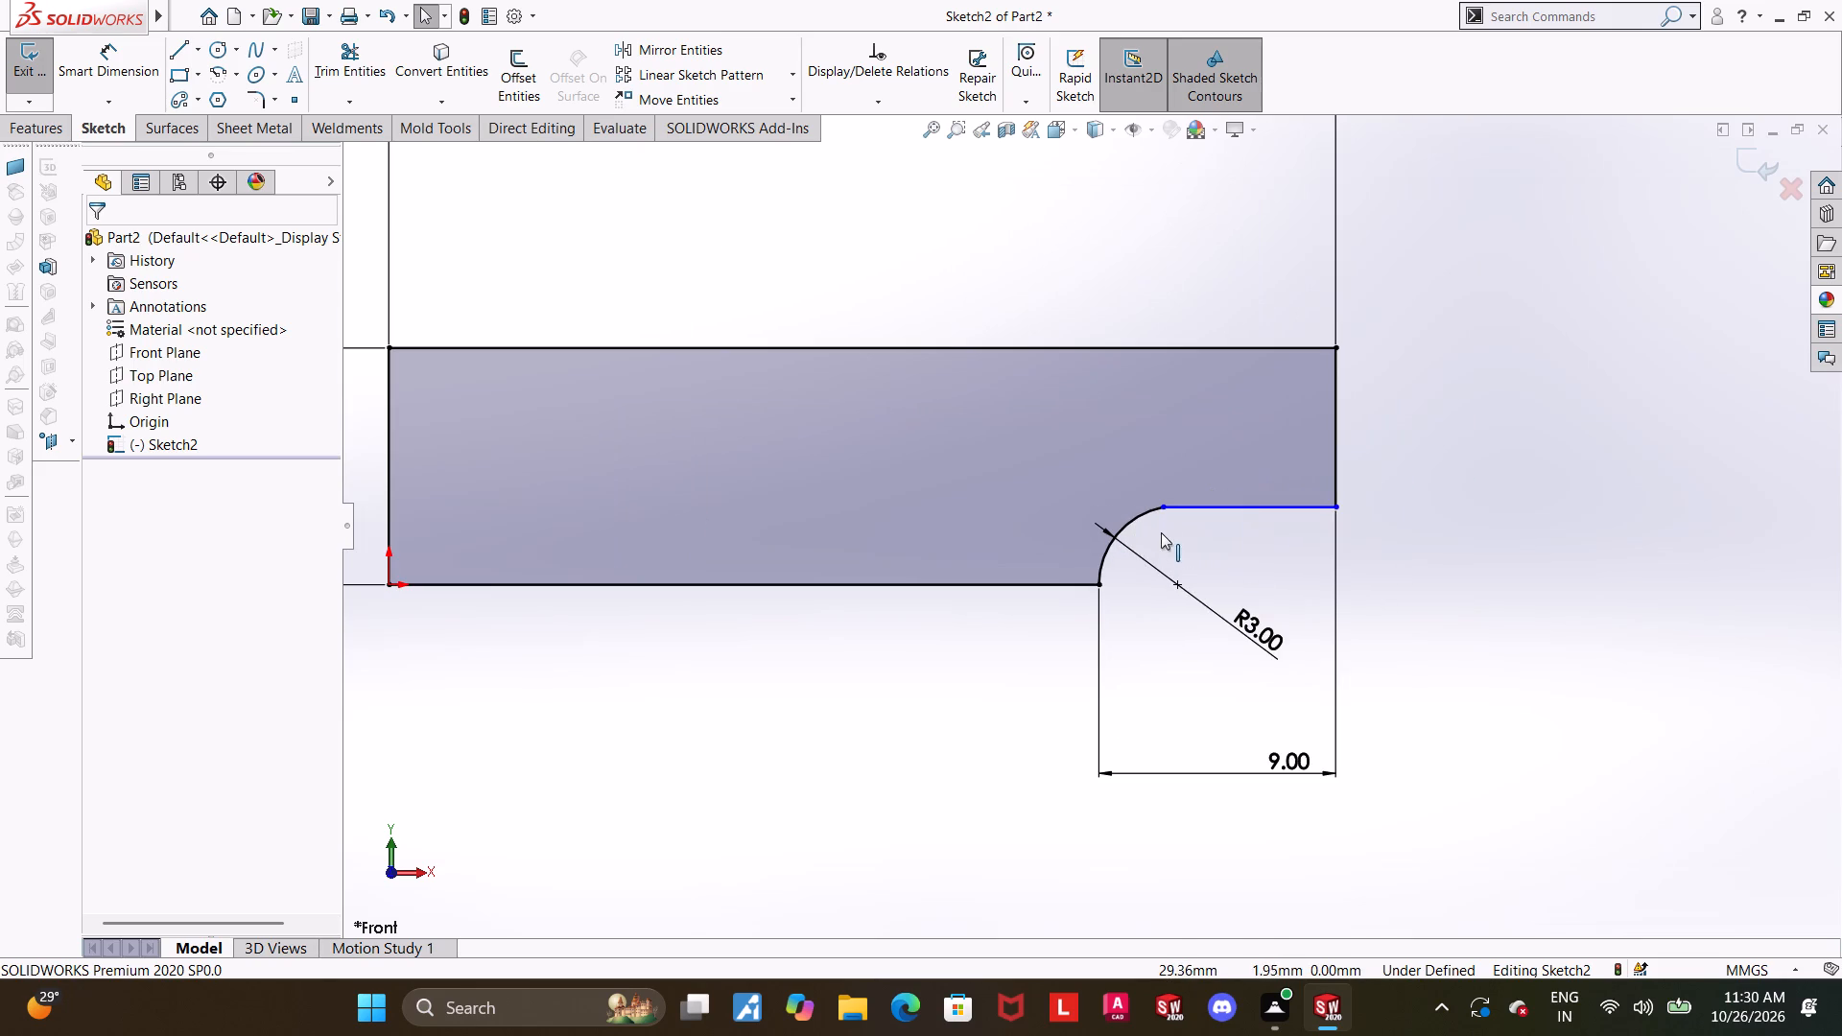
pyautogui.keyDown('ctrl'); pyautogui.click(1161, 511); pyautogui.keyUp('ctrl')
pyautogui.click(1233, 553)
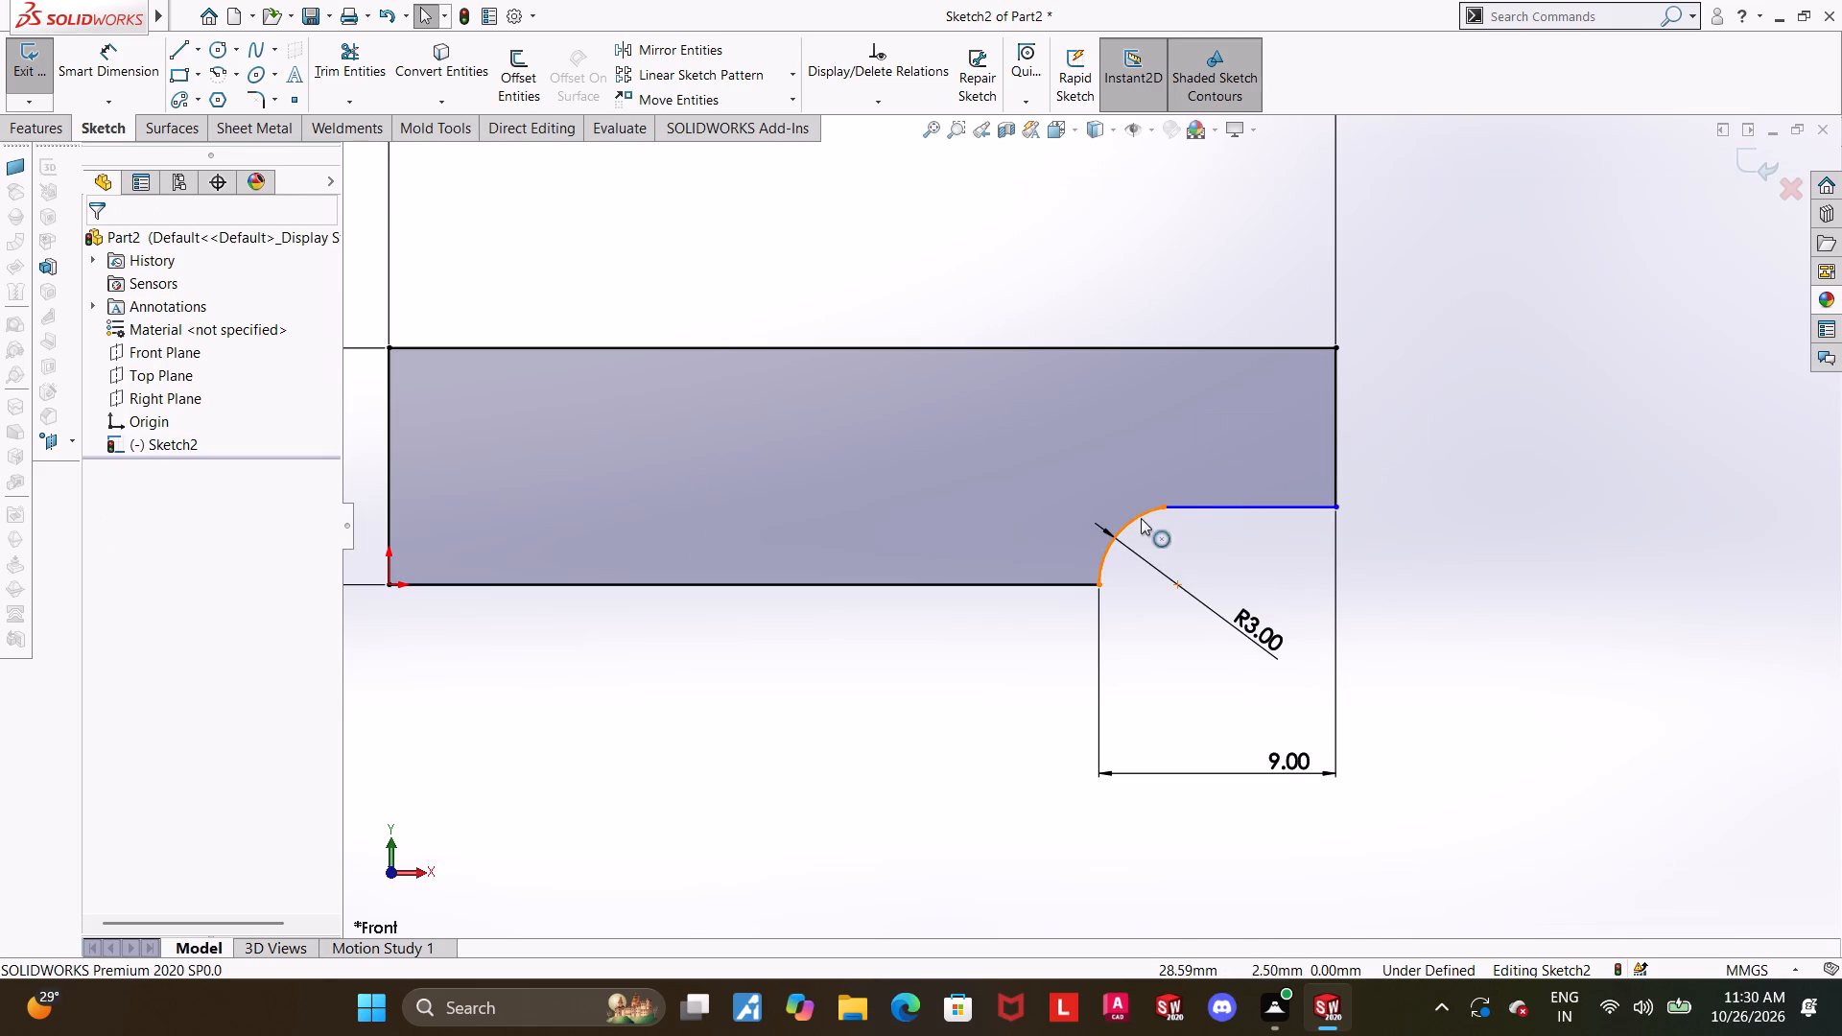
pyautogui.keyDown('ctrl'); pyautogui.click(1141, 518); pyautogui.keyUp('ctrl')
pyautogui.keyDown('ctrl'); pyautogui.click(1180, 507); pyautogui.keyUp('ctrl')
pyautogui.click(108, 587)
pyautogui.click(838, 744)
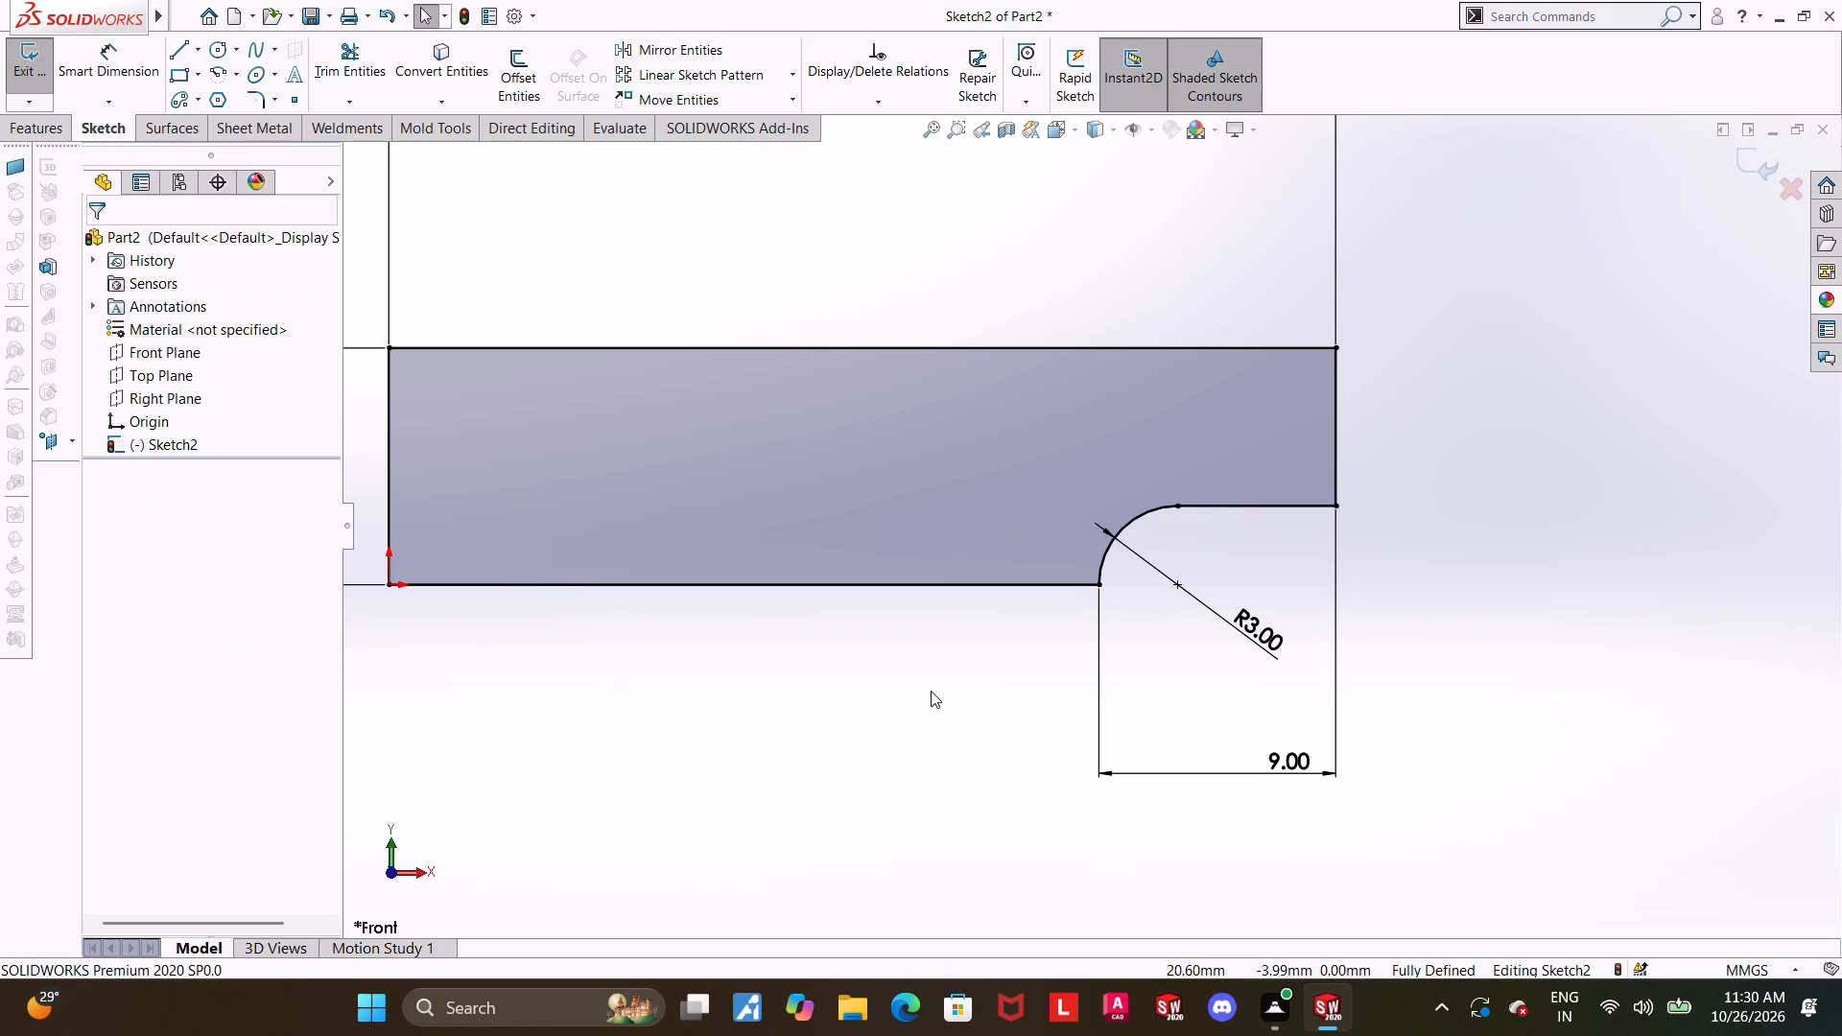
# Reposition the 36 mm overall width dimension closer to the profile, centred above its top edge.
pyautogui.scroll(1, 952, 702)
pyautogui.press('Escape')
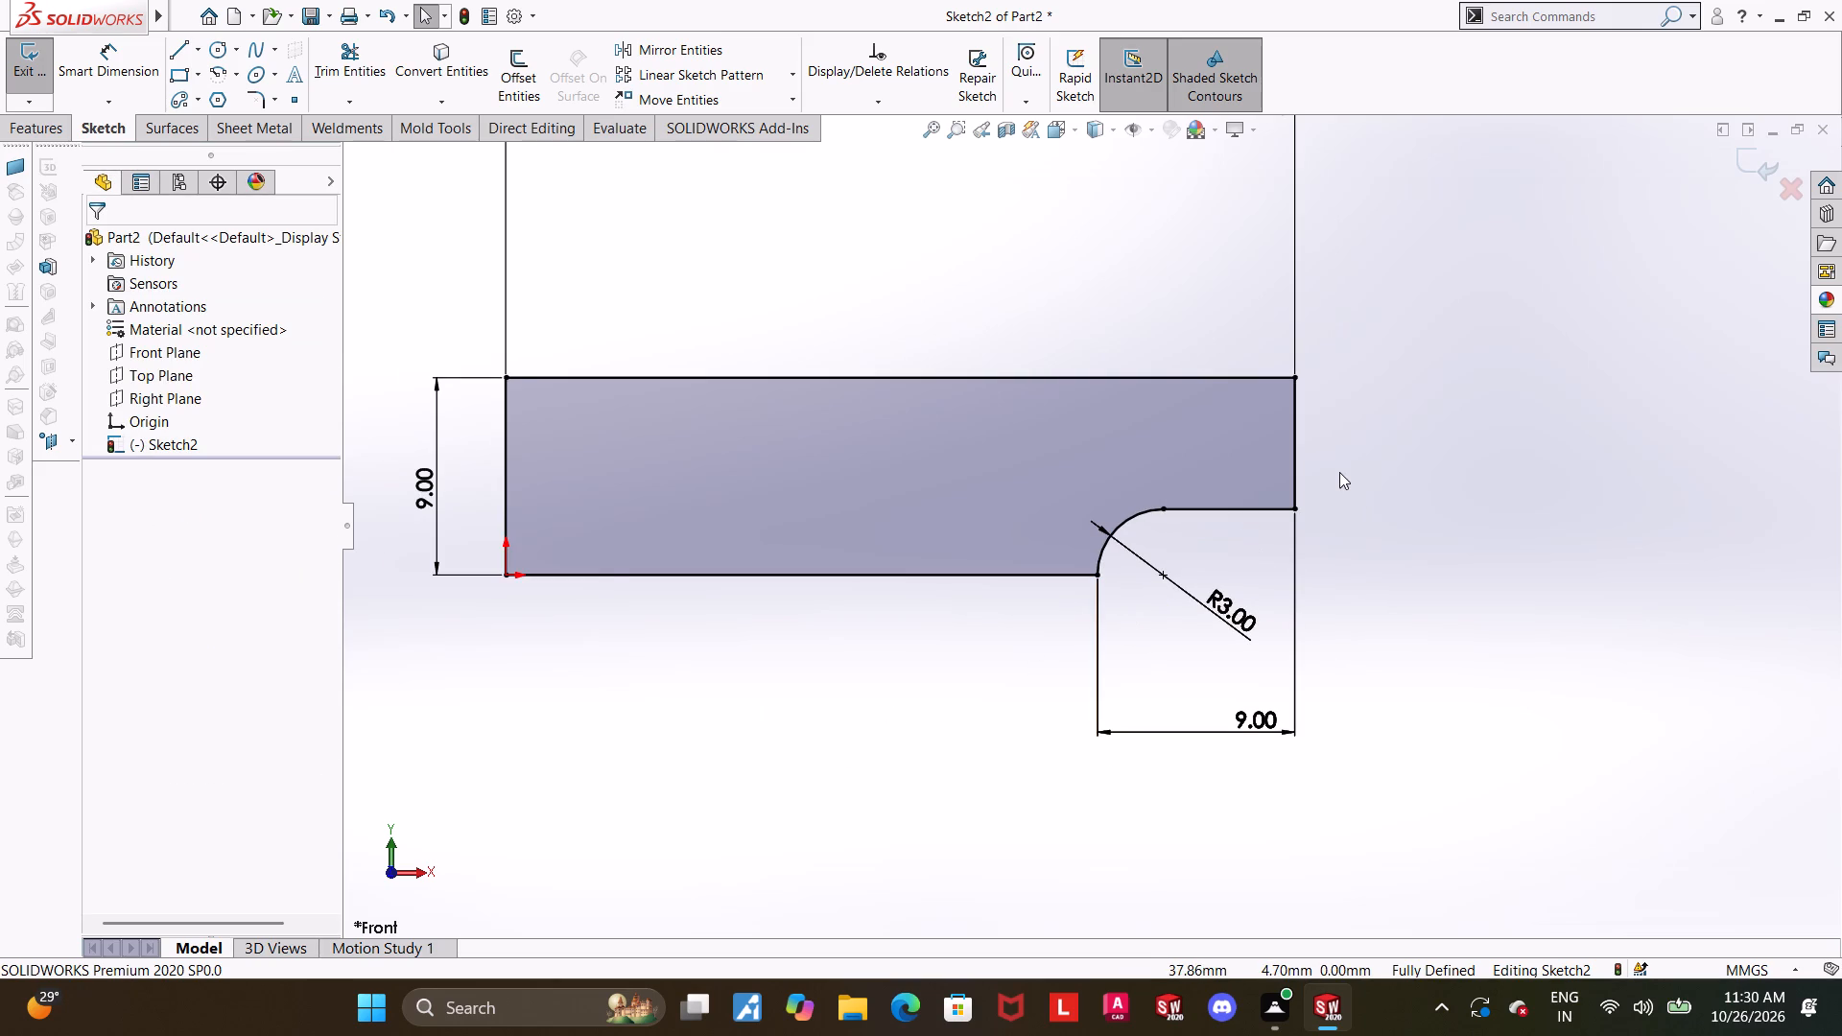
pyautogui.scroll(3, 1339, 472)
pyautogui.scroll(-1, 870, 414)
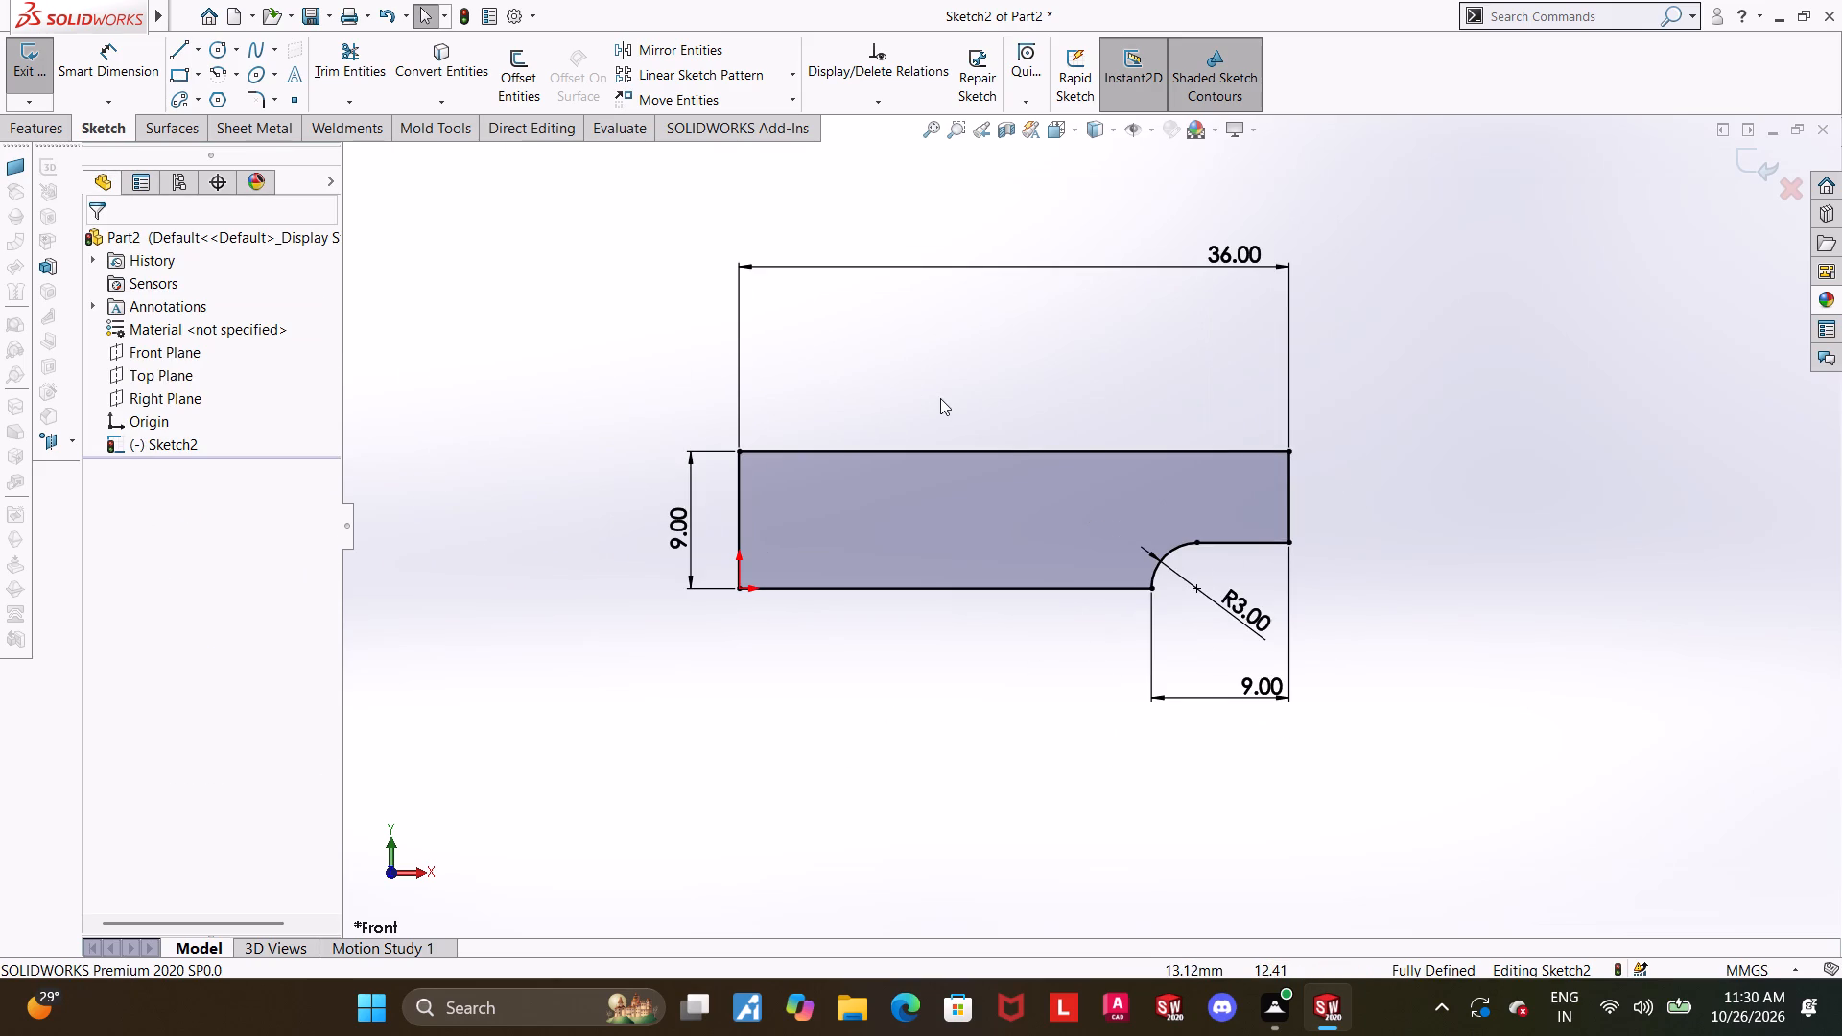
pyautogui.press('Escape')
pyautogui.scroll(1, 941, 402)
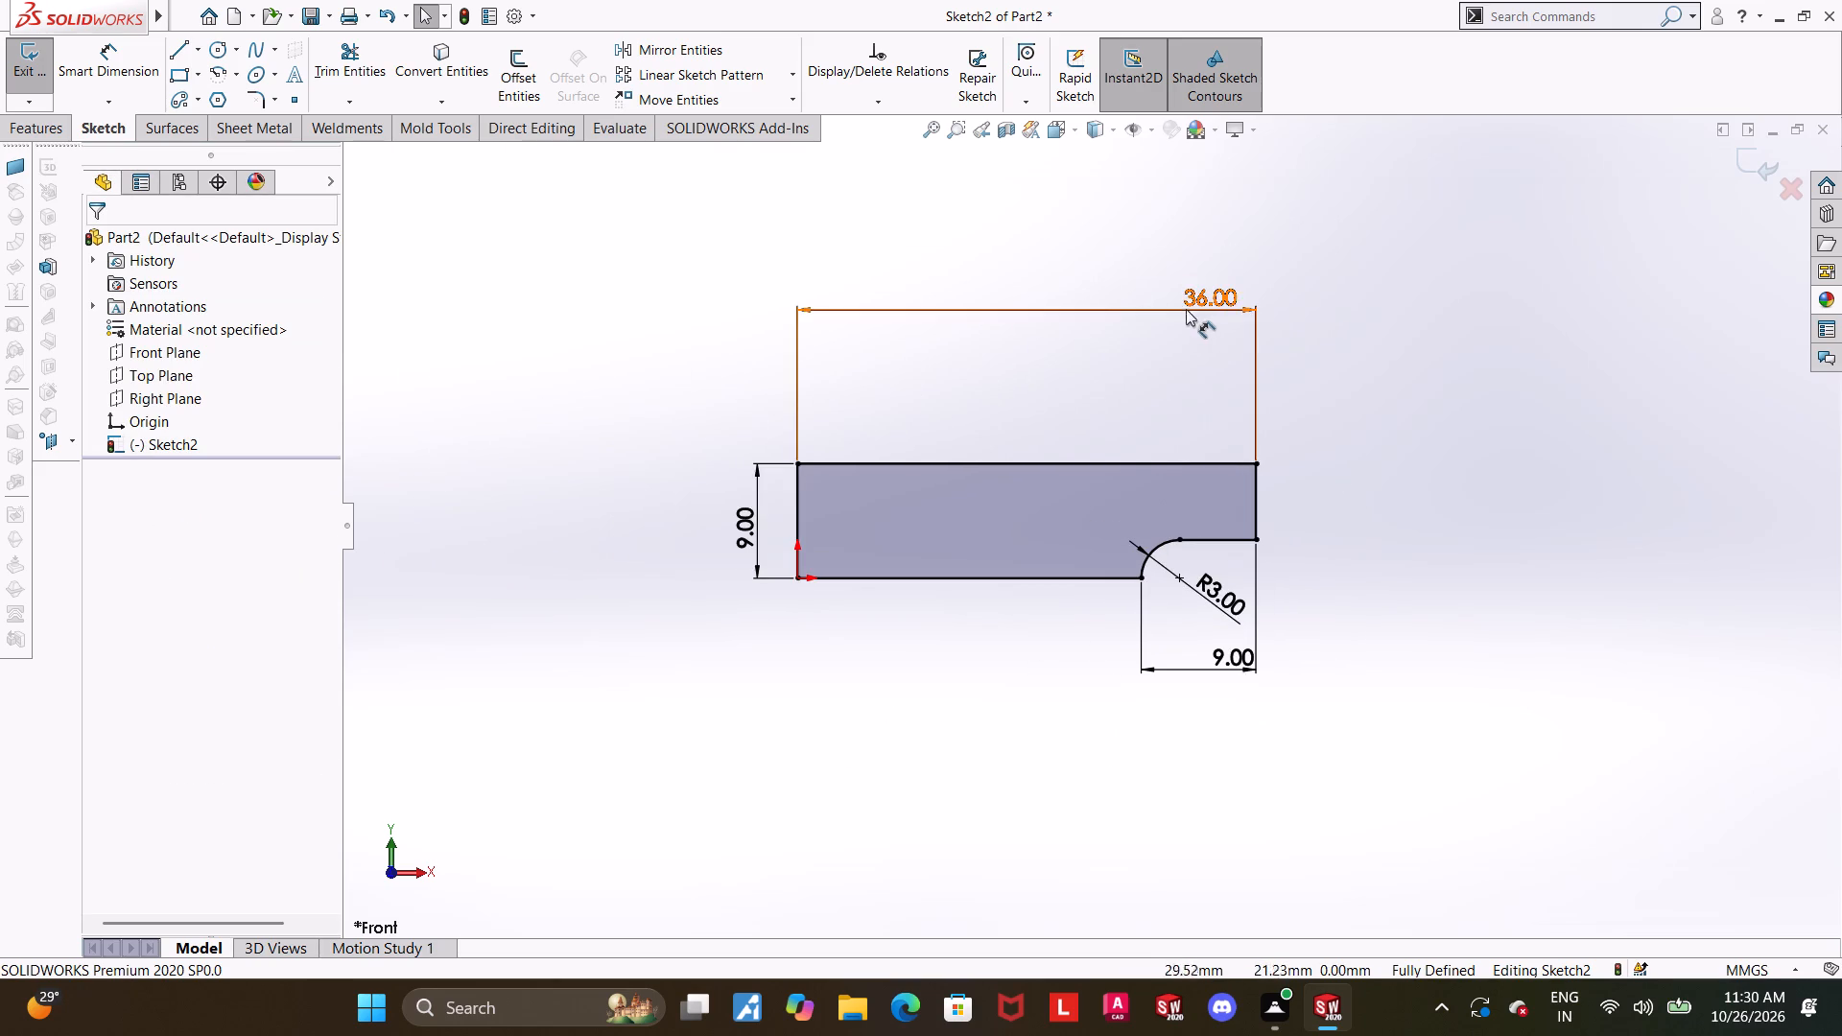
pyautogui.moveTo(1204, 306); pyautogui.dragTo(1083, 374)
pyautogui.press('Escape')
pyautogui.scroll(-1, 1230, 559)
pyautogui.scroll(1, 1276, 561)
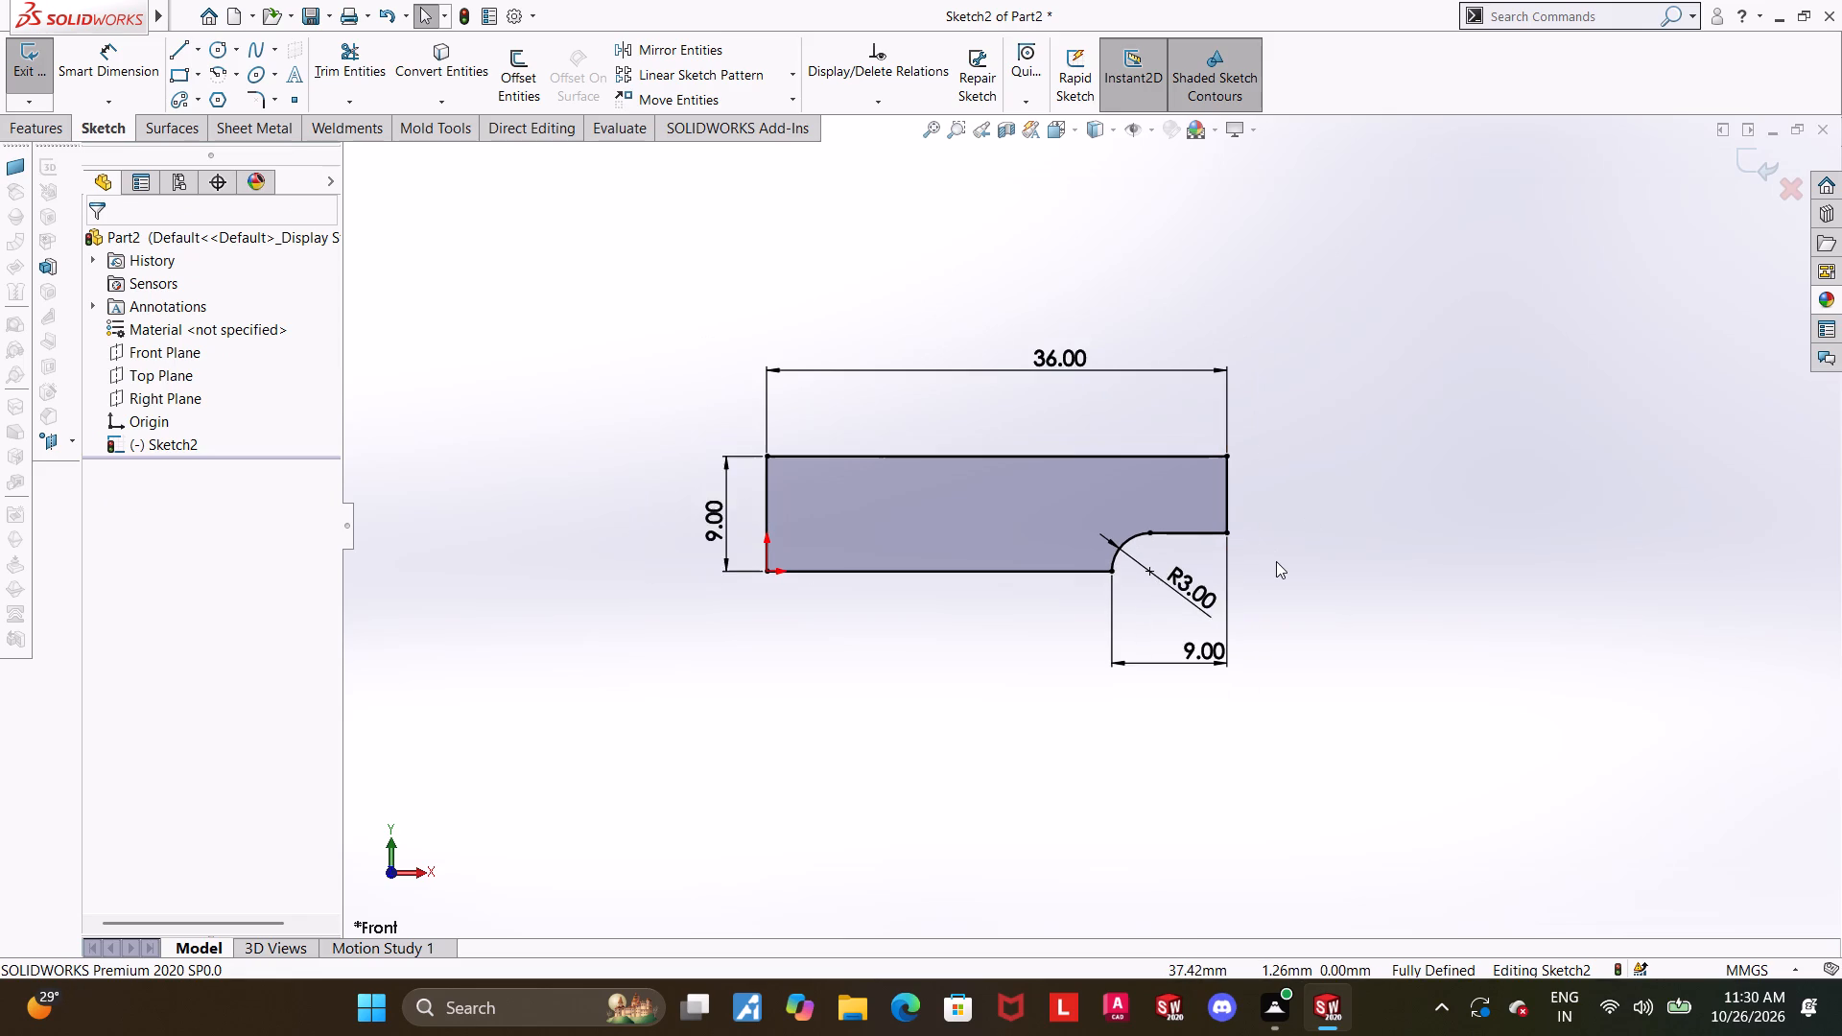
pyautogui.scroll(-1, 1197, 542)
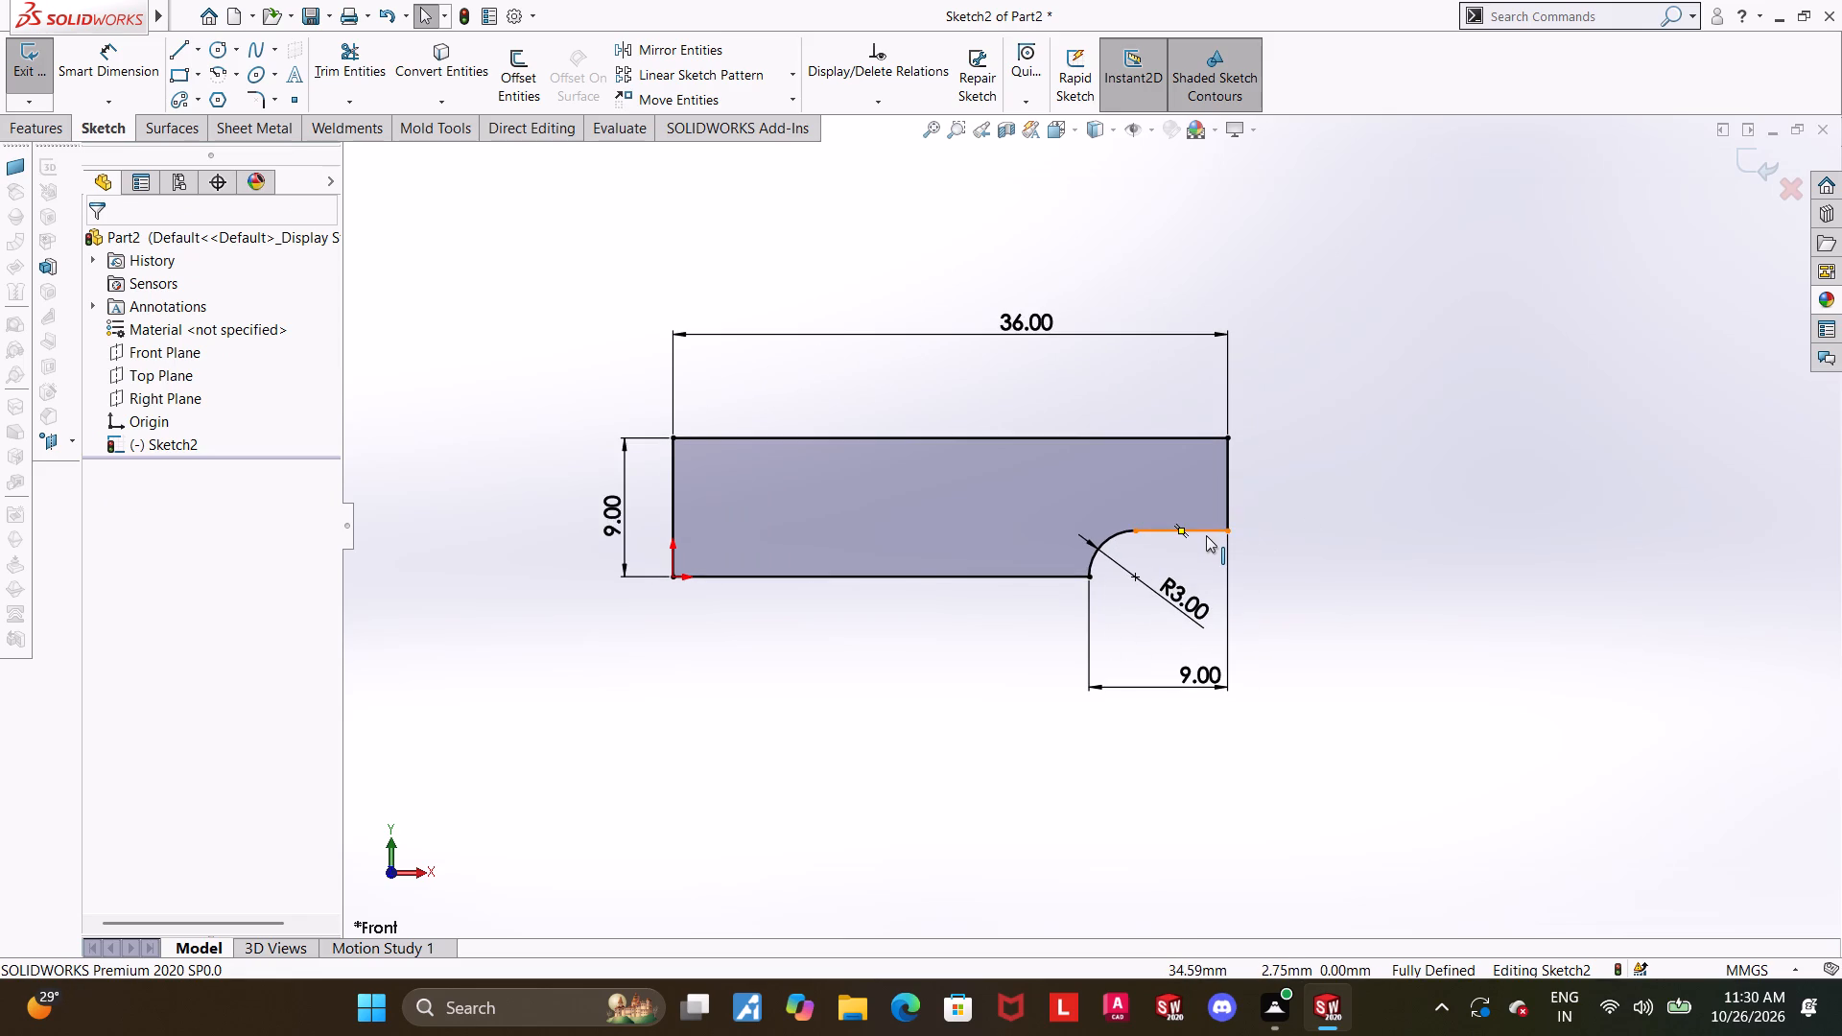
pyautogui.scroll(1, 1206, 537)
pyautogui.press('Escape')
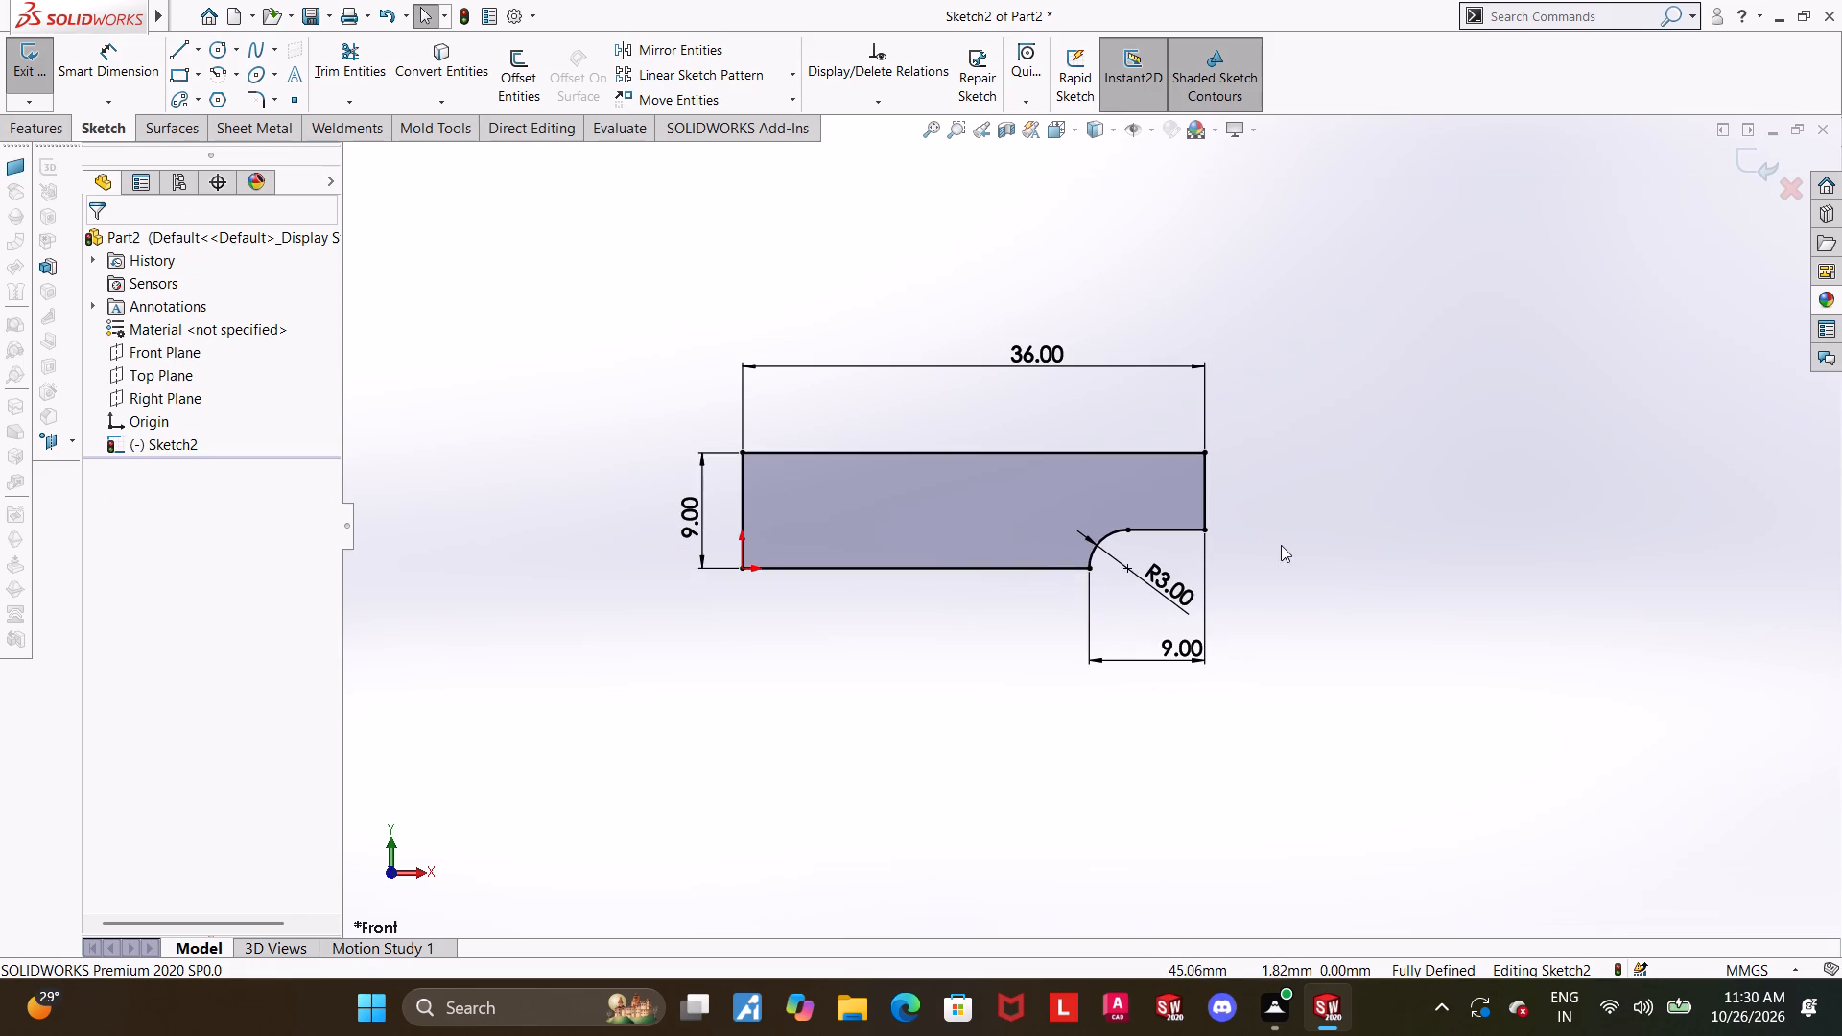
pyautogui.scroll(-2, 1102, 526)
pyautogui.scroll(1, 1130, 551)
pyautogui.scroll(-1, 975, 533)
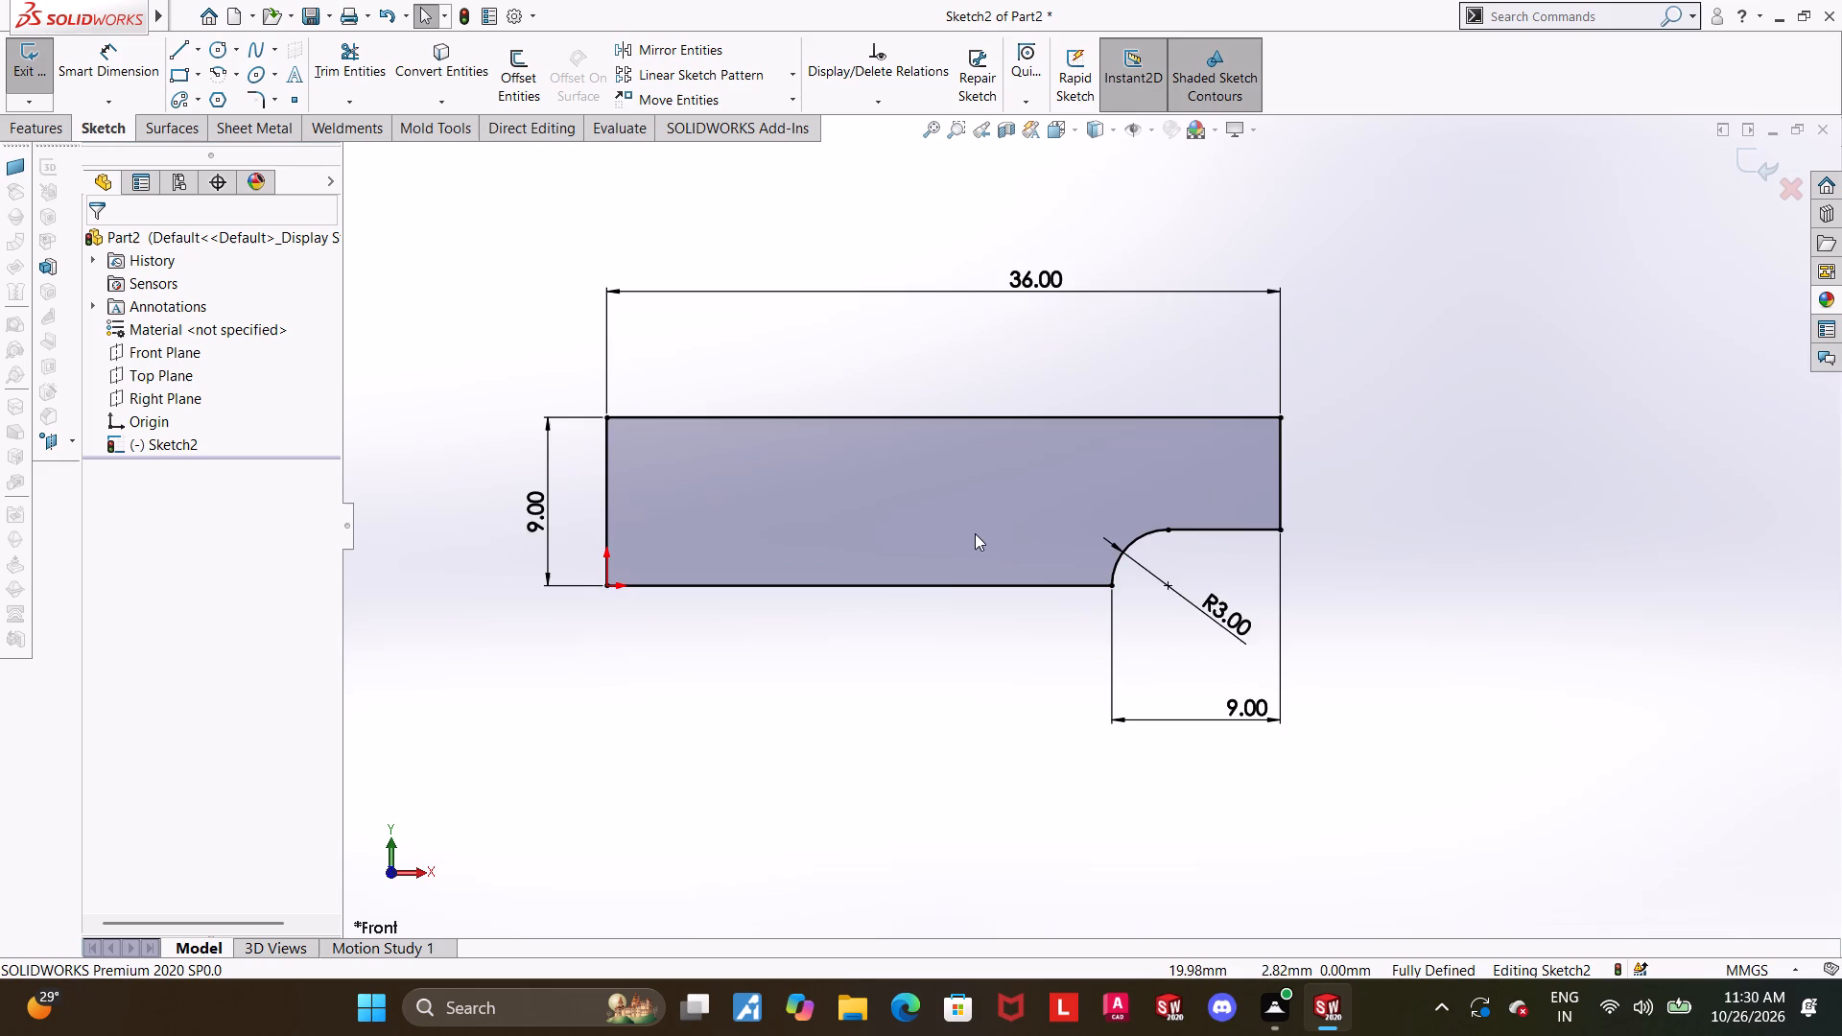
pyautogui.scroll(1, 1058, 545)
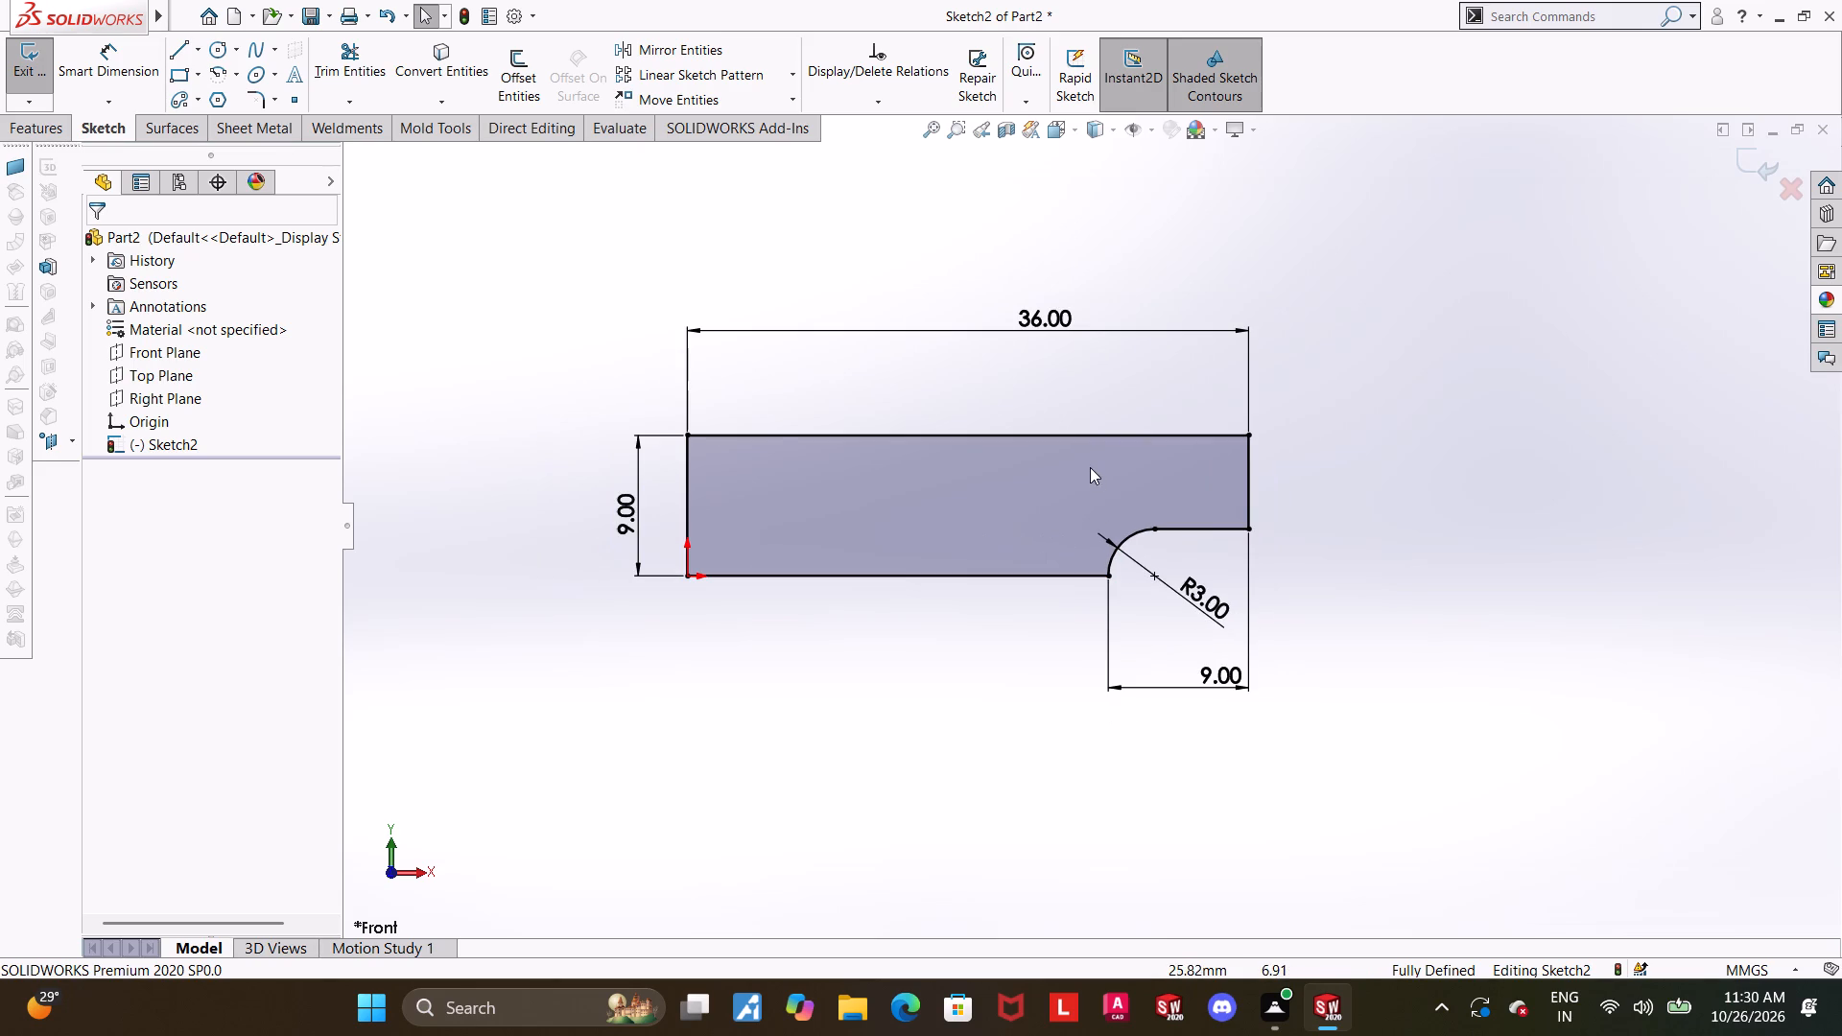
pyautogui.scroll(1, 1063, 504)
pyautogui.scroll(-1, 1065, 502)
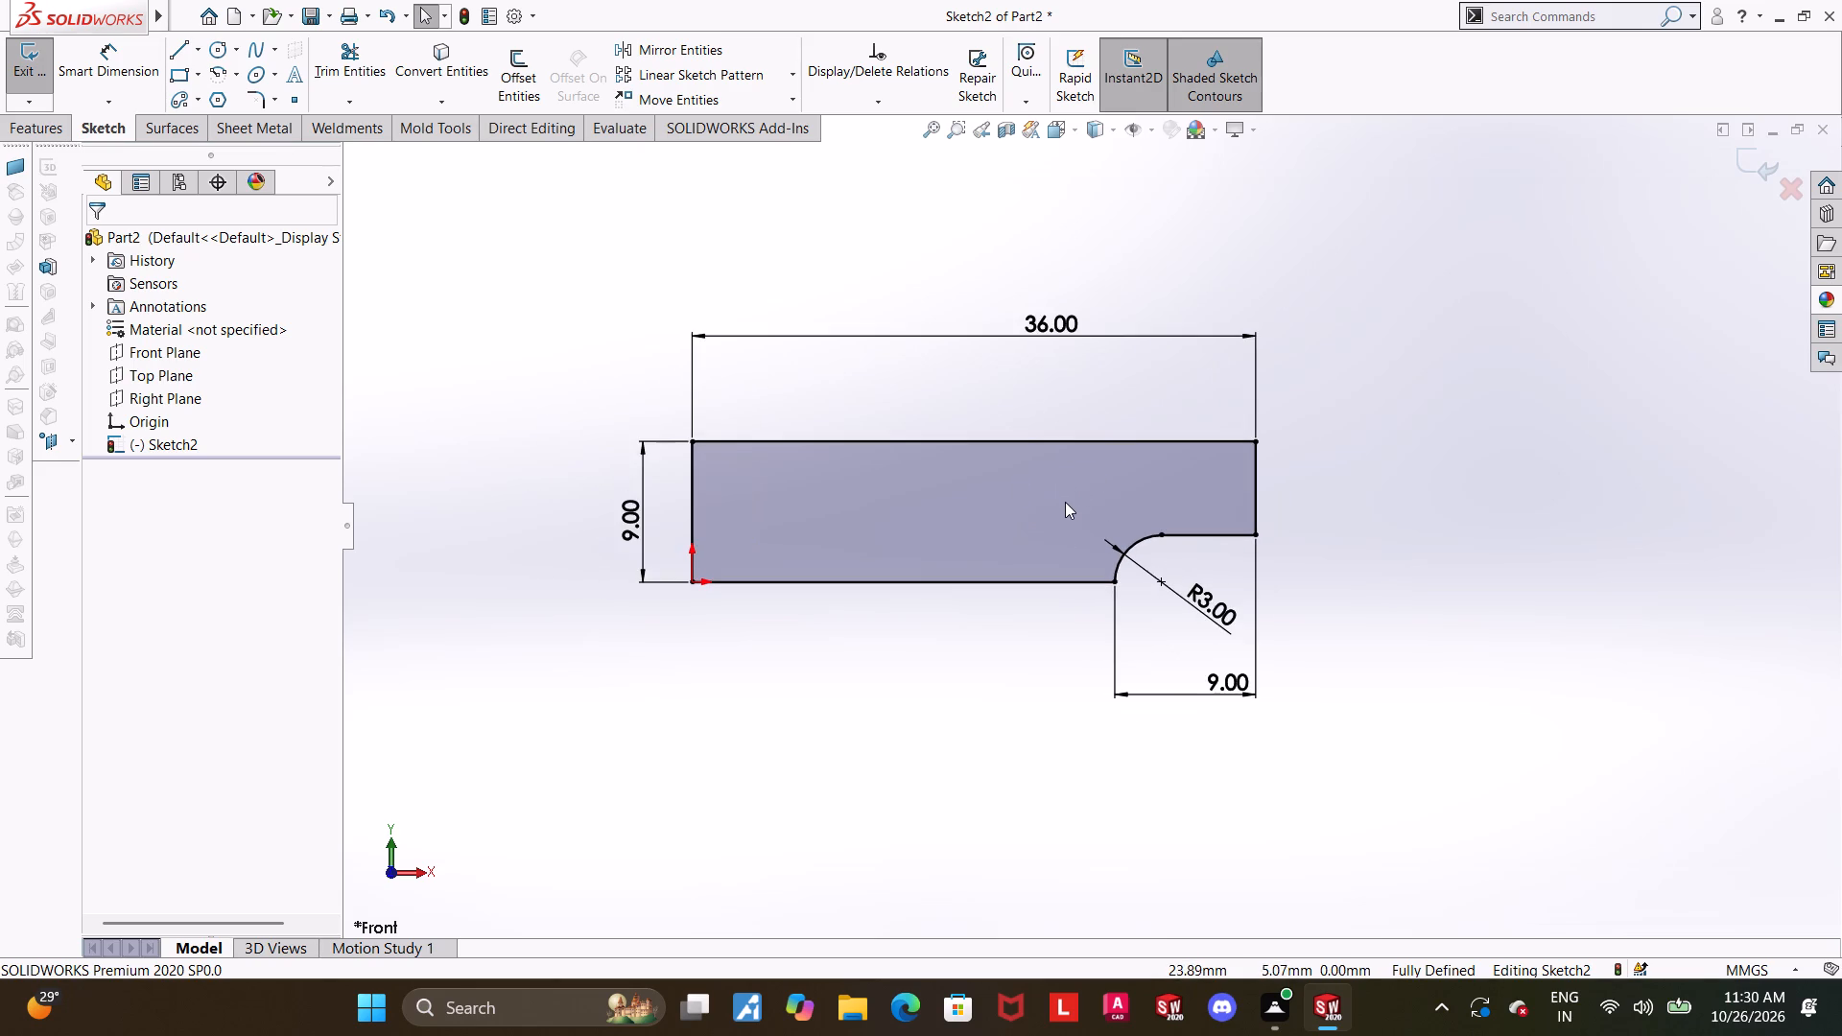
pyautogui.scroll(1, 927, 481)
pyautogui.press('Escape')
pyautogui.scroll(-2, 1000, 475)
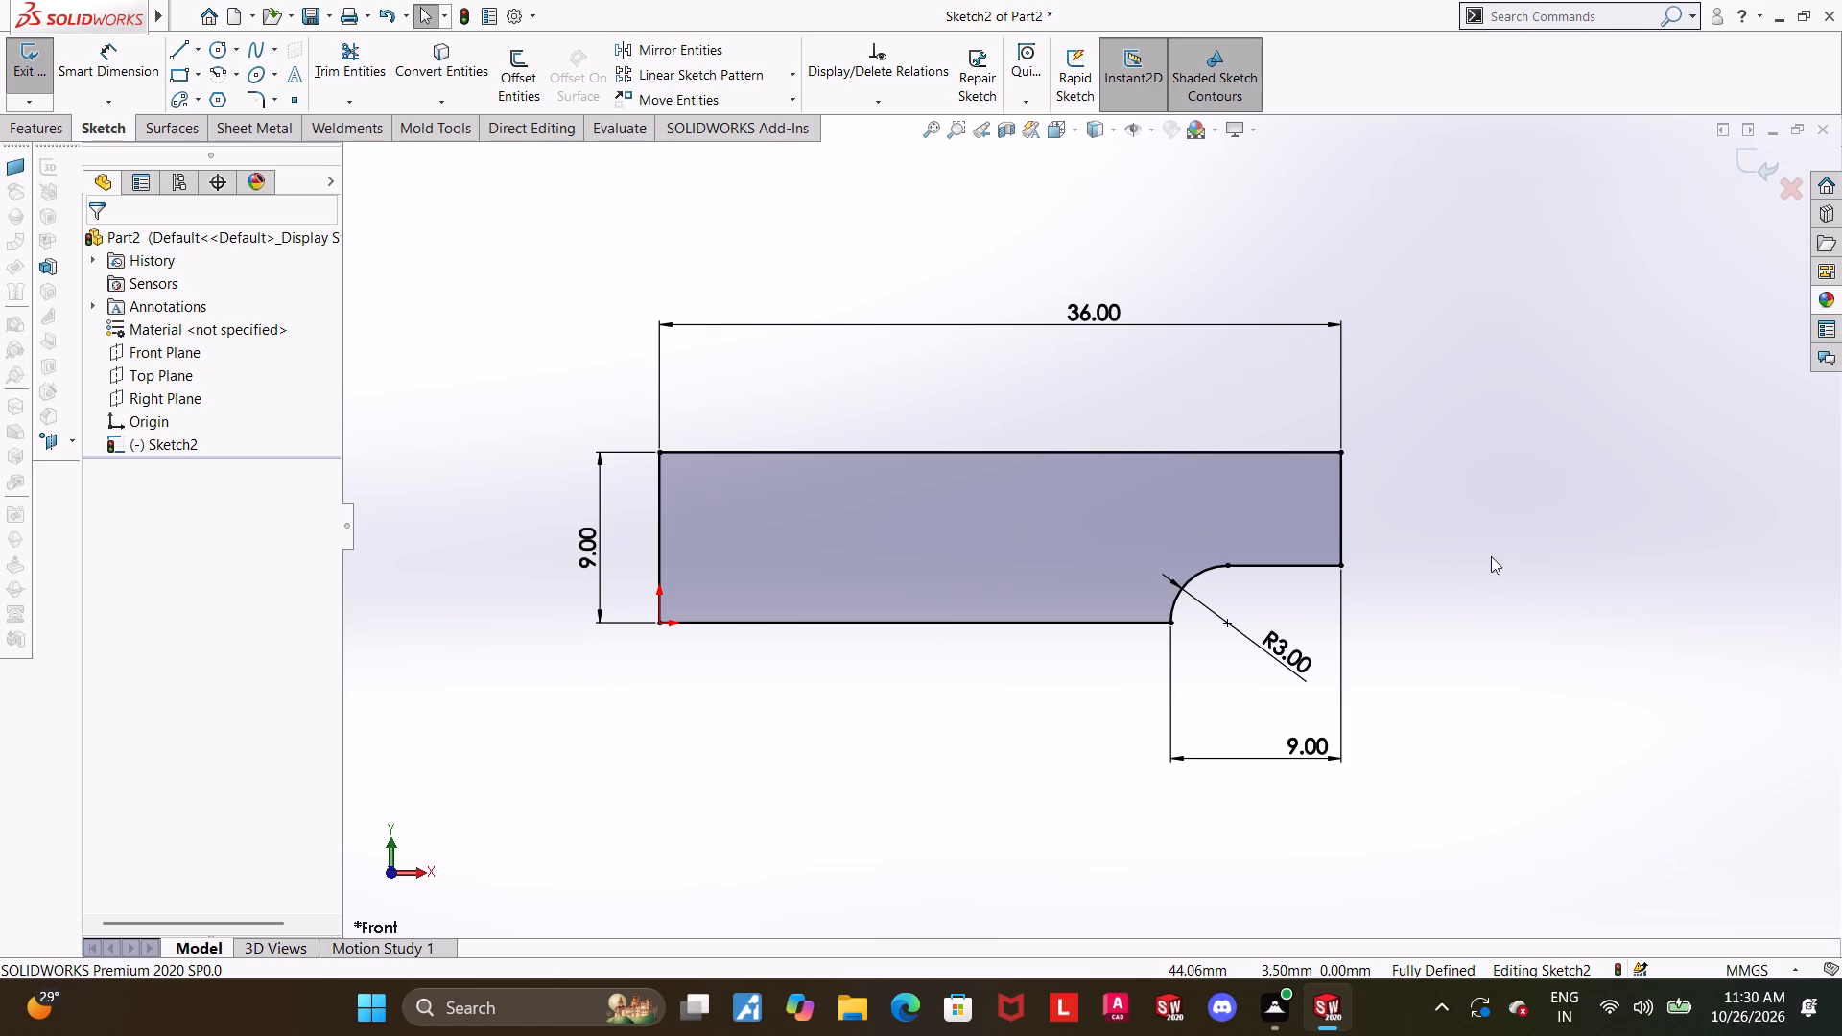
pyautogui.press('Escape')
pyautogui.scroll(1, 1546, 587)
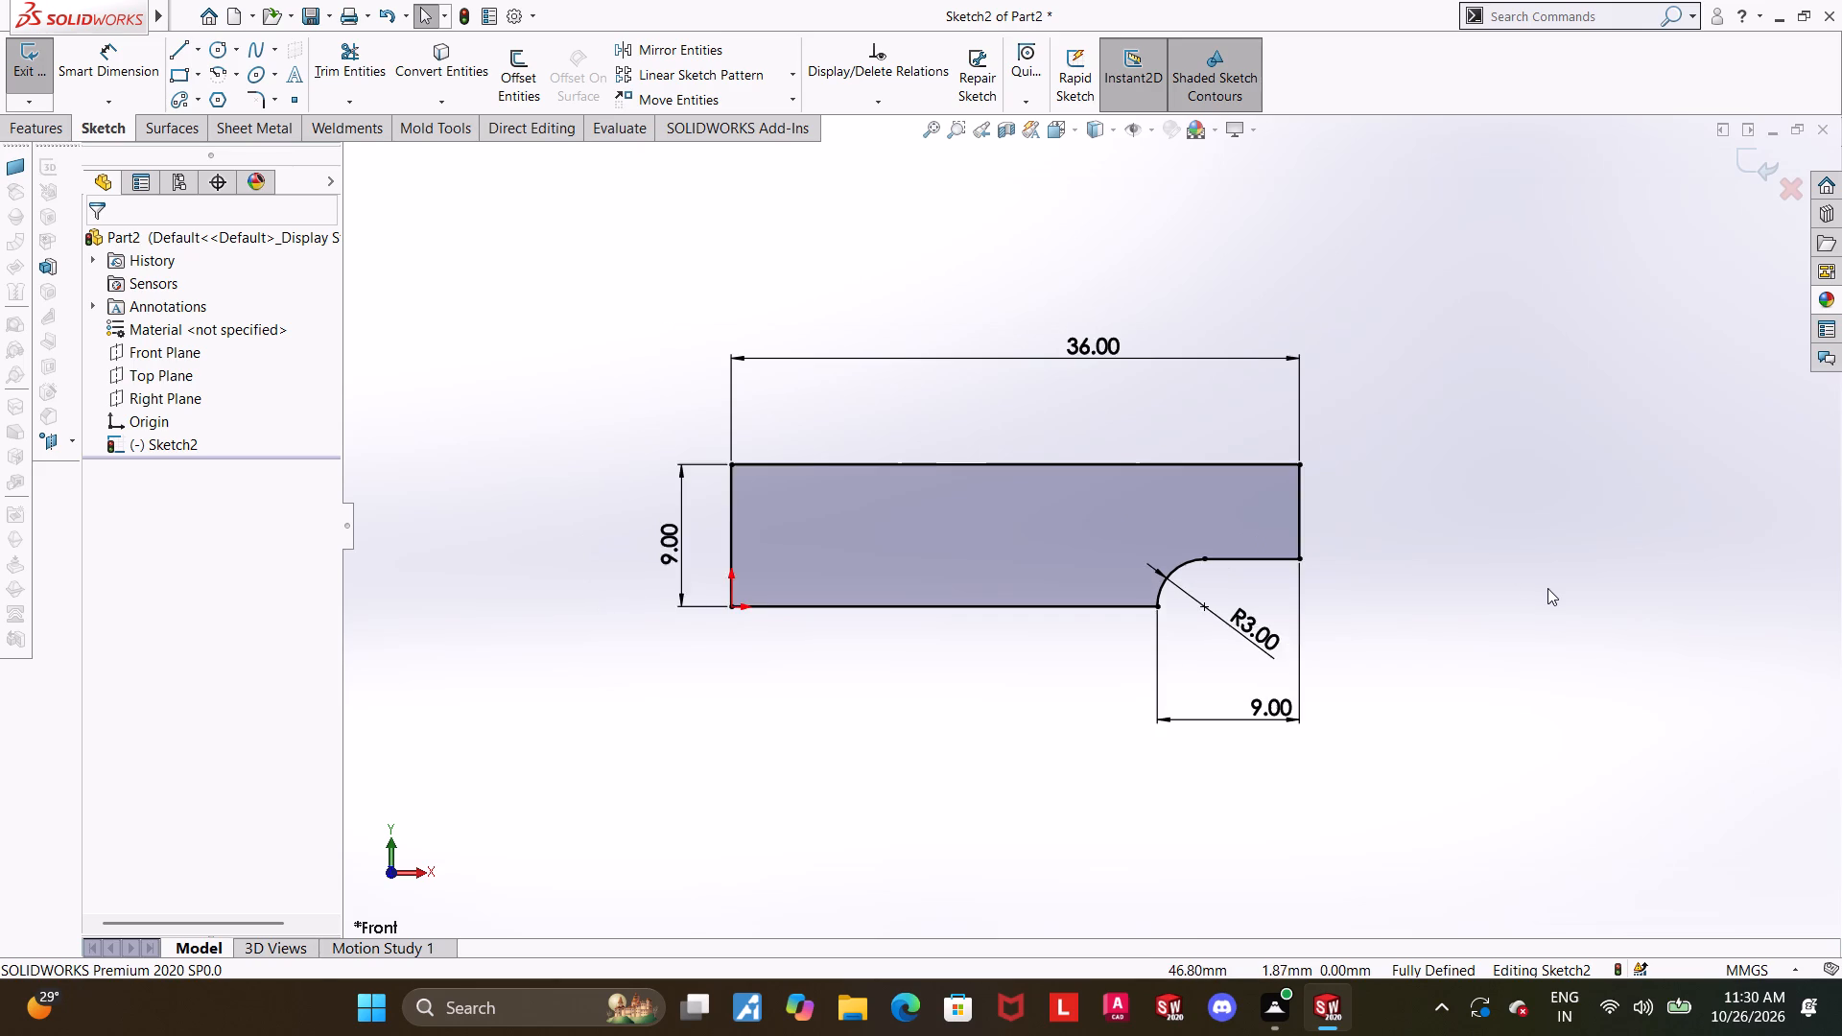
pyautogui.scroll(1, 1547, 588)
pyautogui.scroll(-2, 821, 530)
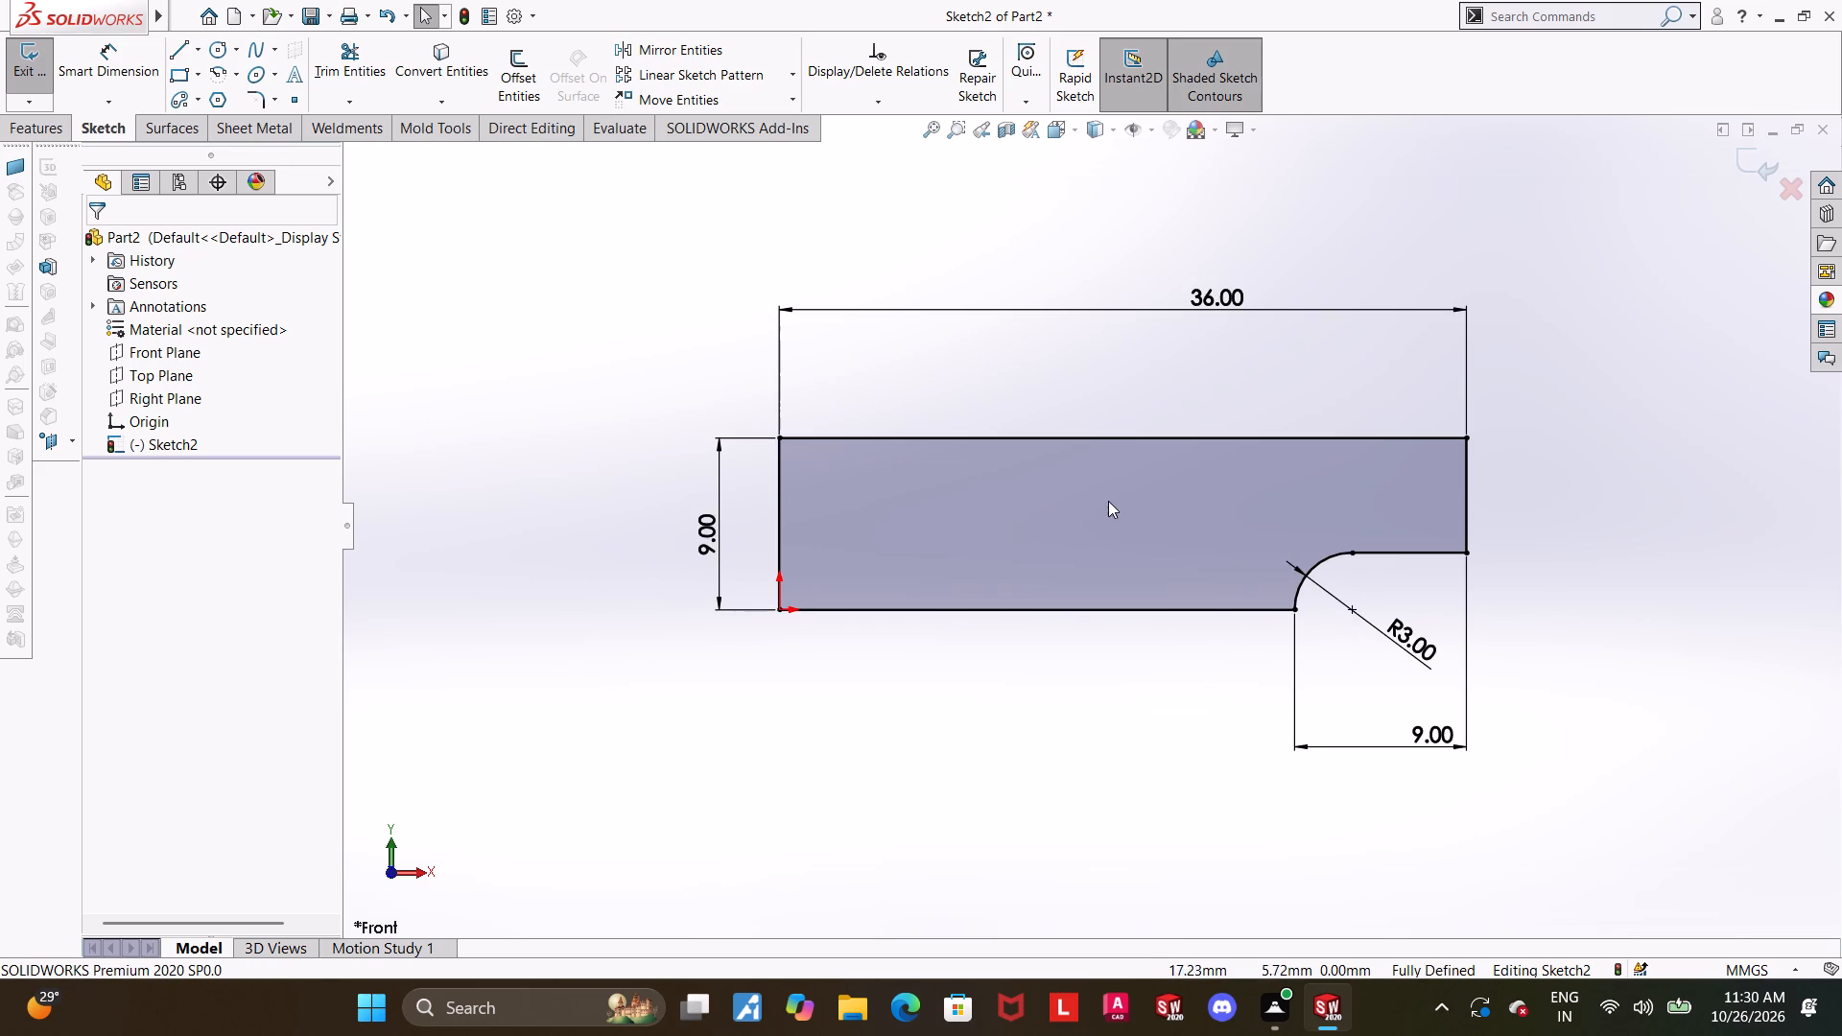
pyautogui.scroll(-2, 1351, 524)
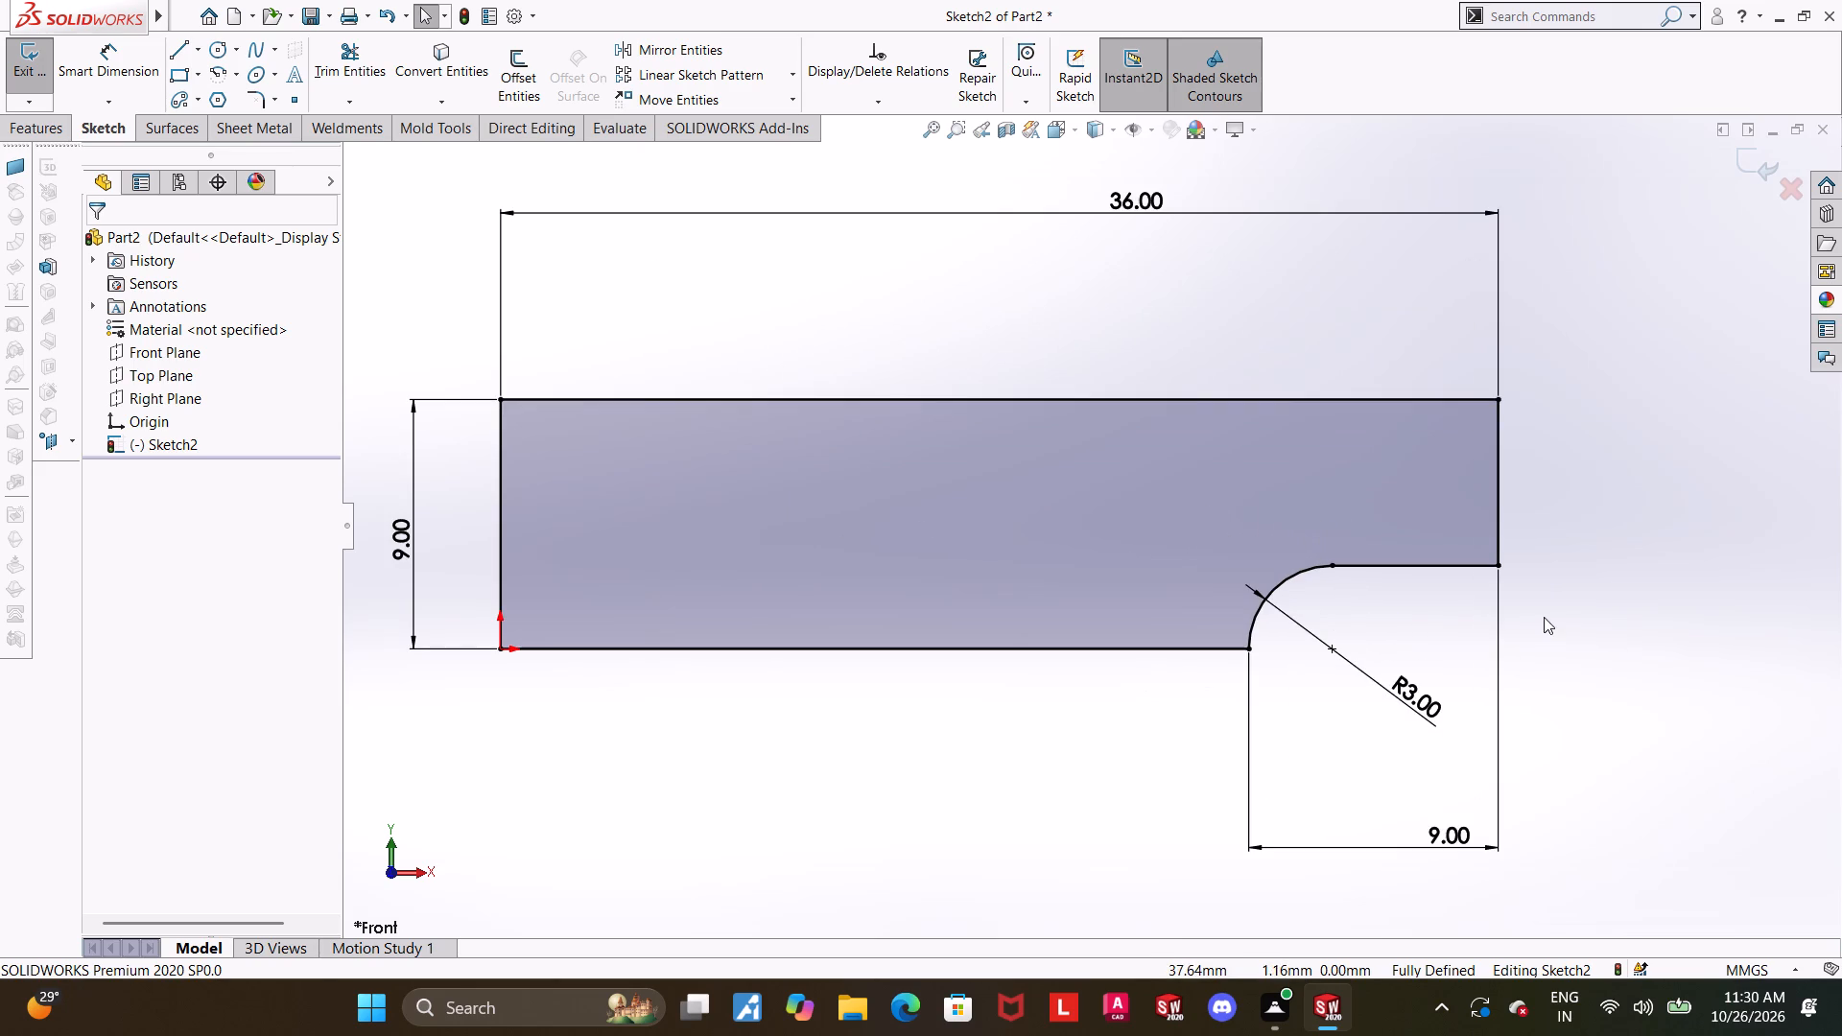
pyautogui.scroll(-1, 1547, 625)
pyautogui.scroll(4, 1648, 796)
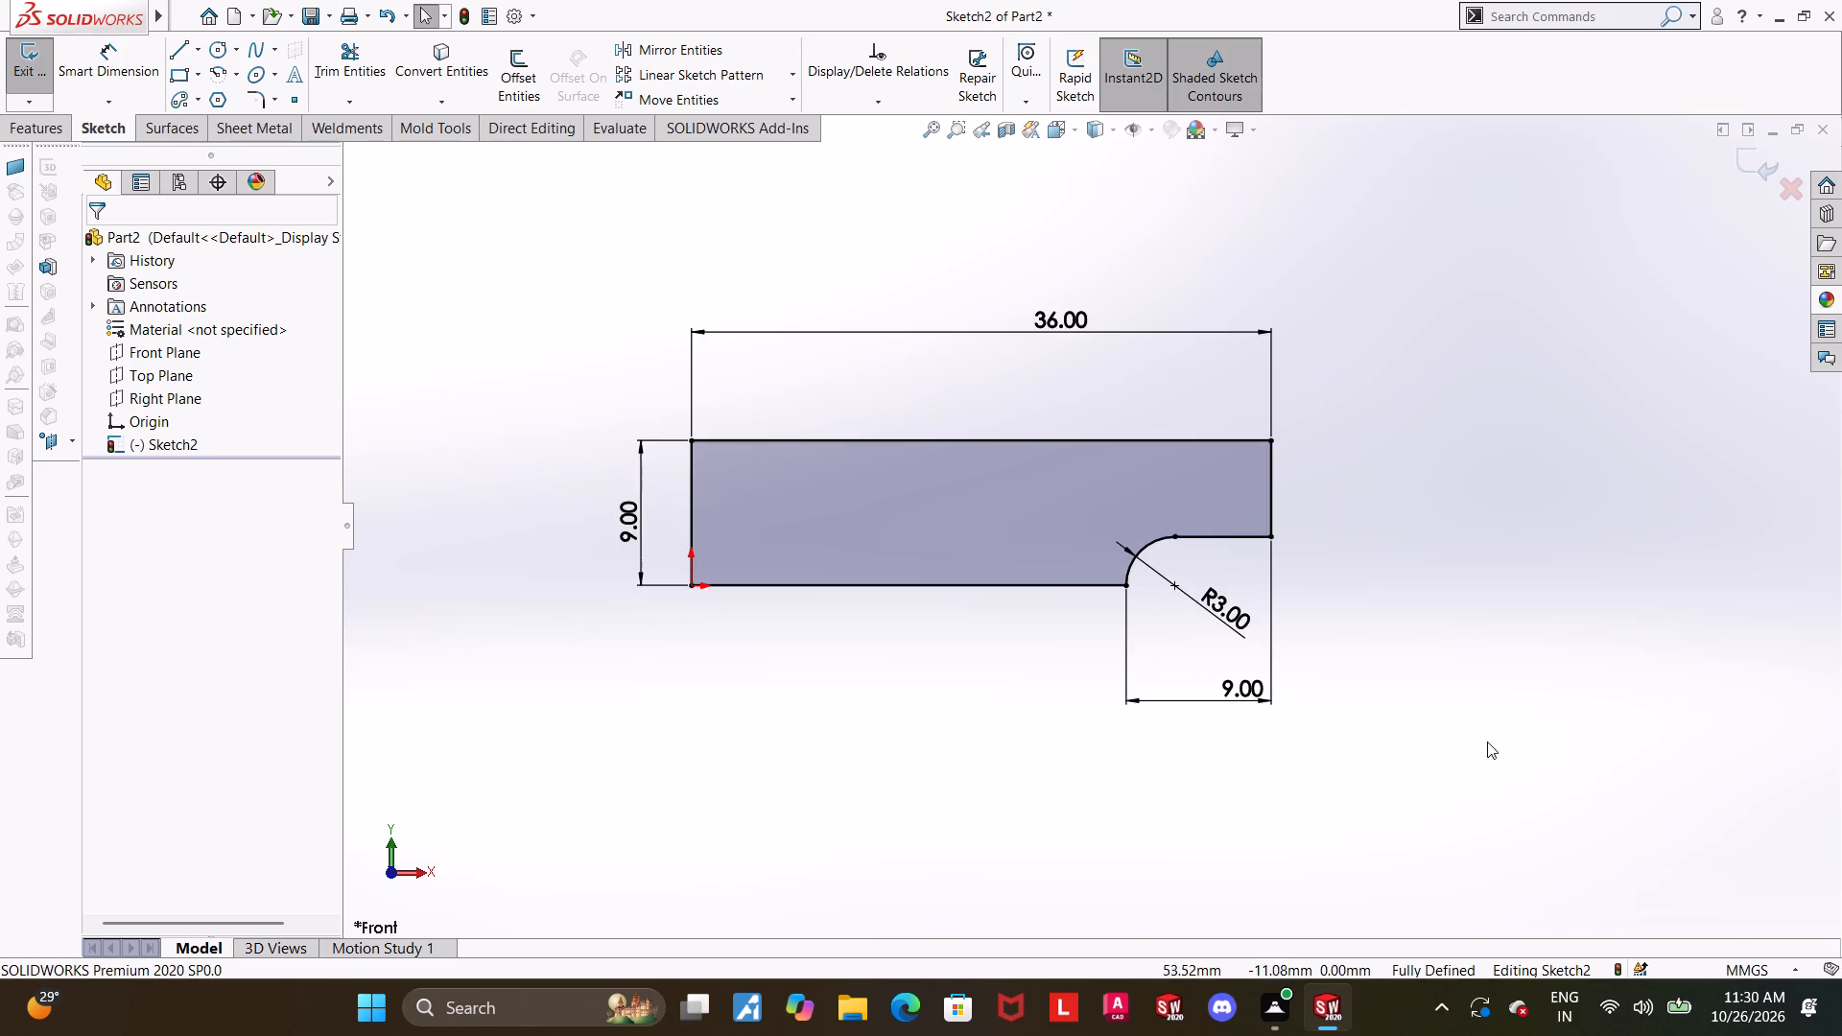
# Exit the completed stepped profile sketch.
pyautogui.scroll(-1, 870, 469)
pyautogui.scroll(-1, 1009, 523)
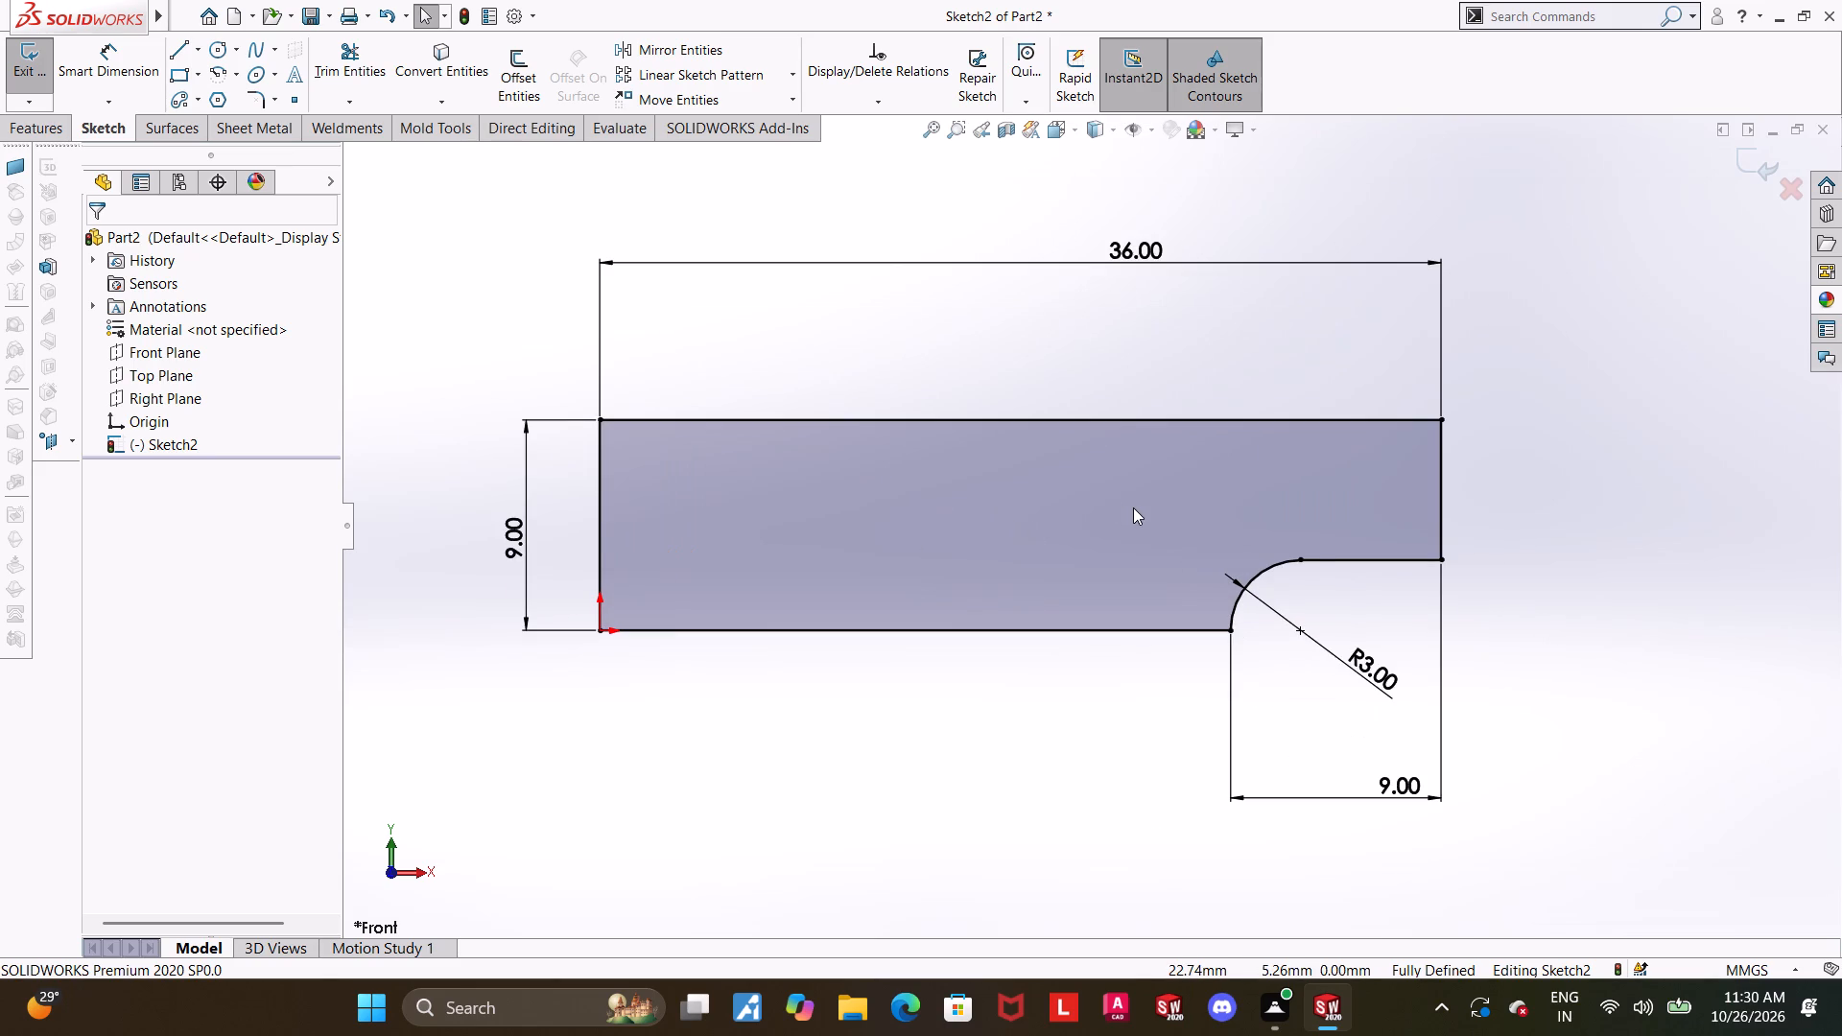
pyautogui.scroll(1, 1133, 507)
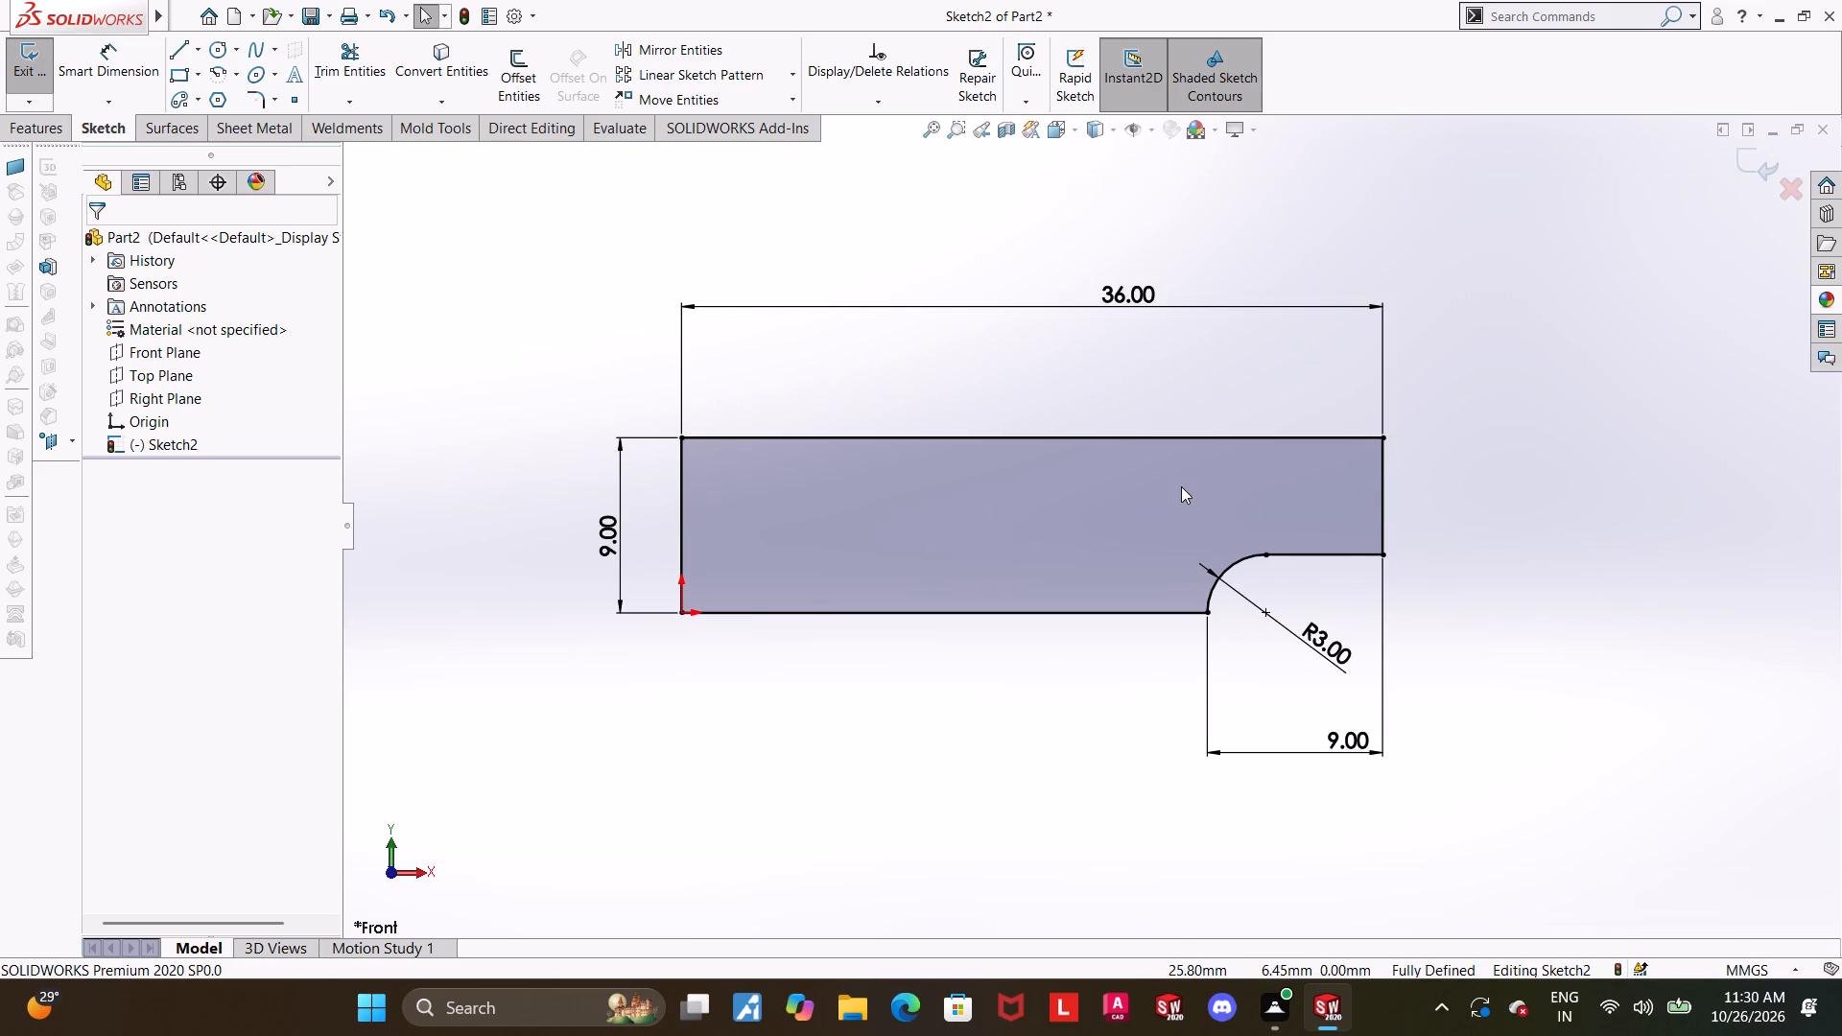
pyautogui.scroll(1, 1181, 486)
pyautogui.scroll(-2, 1160, 511)
pyautogui.scroll(1, 1175, 508)
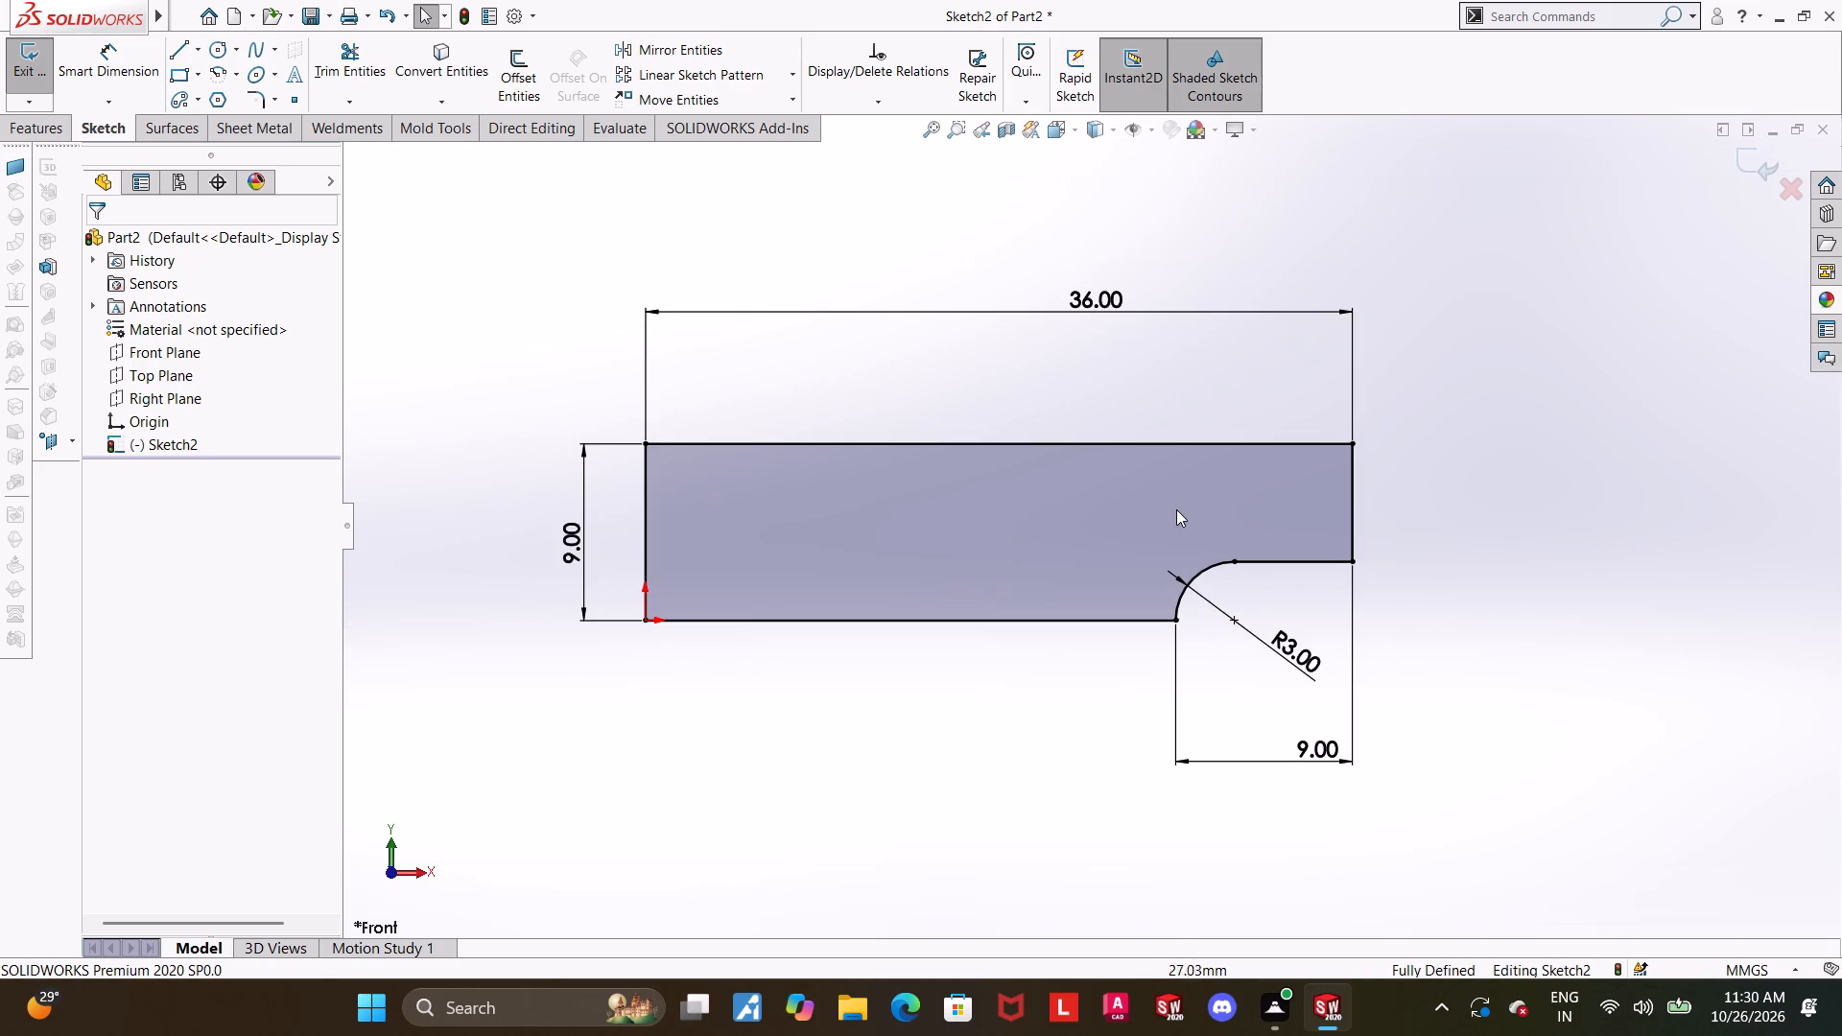
pyautogui.press('Escape')
pyautogui.click(1746, 157)
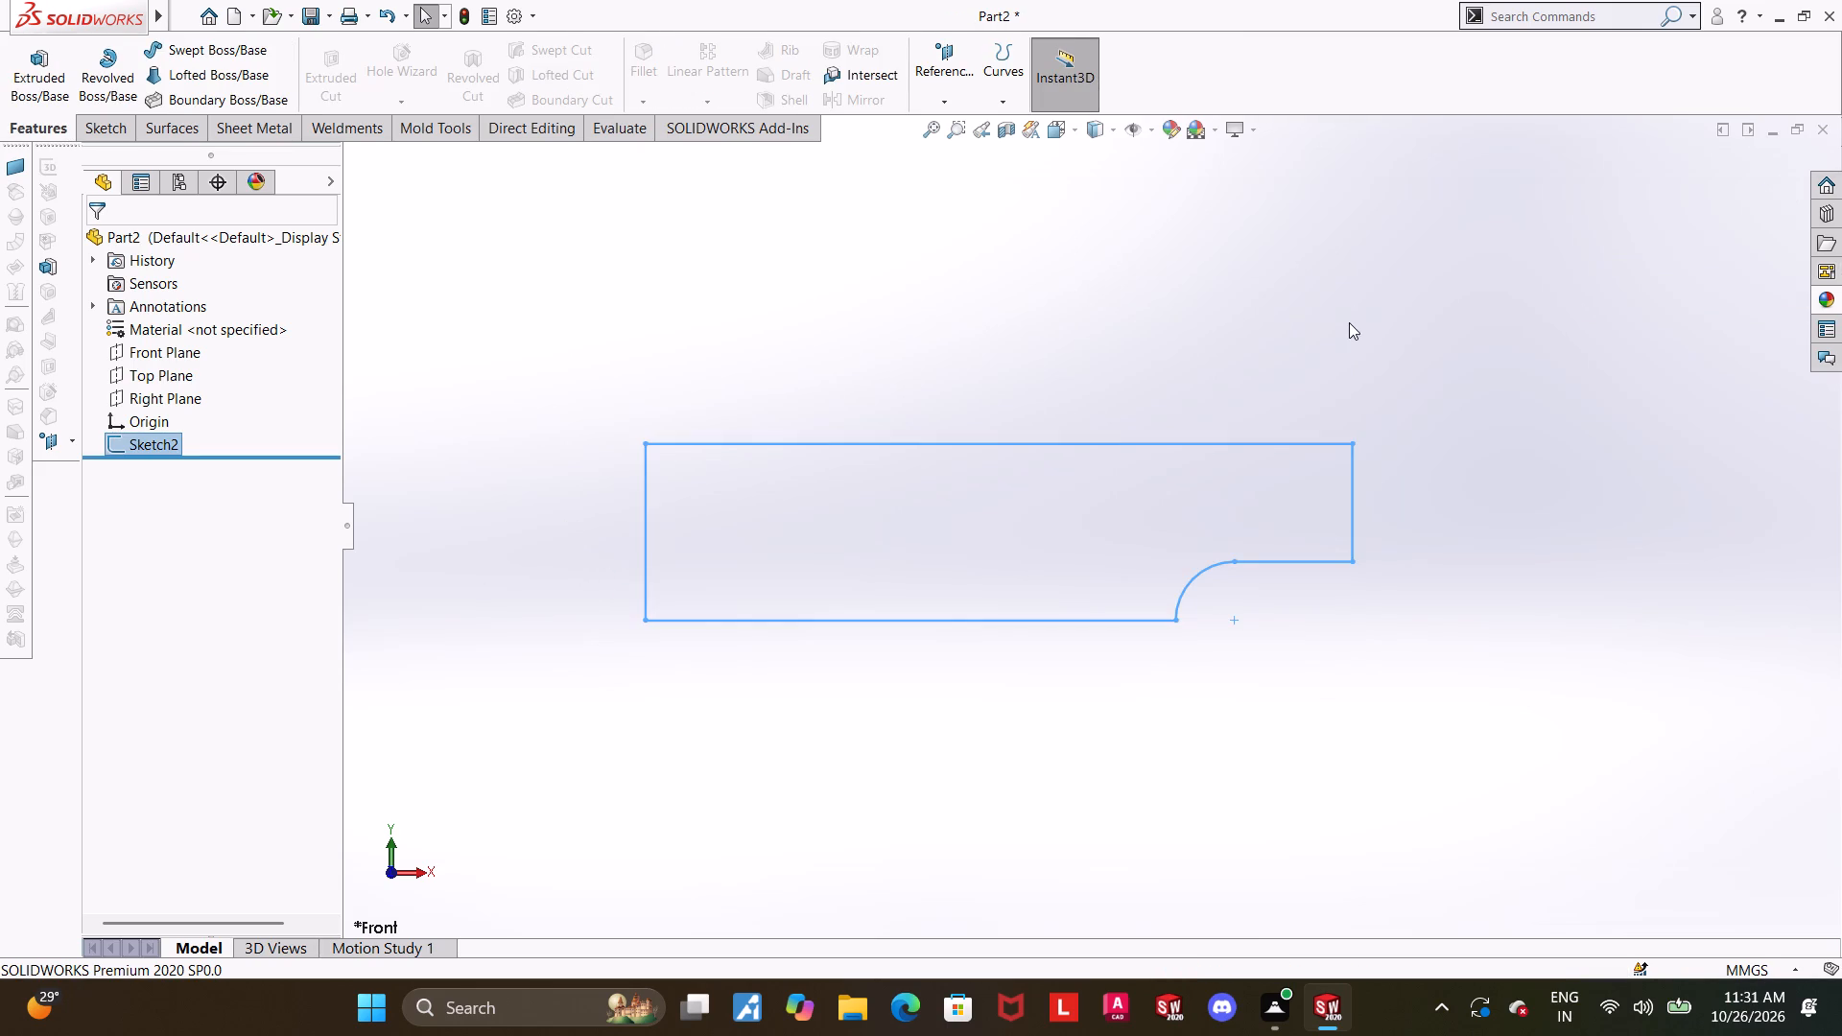
# Extrude the stepped profile as a boss 15 mm deep, using the Mid Plane end condition.
pyautogui.moveTo(1334, 331); pyautogui.dragTo(1360, 359, button='middle')
pyautogui.scroll(1, 1334, 331)
pyautogui.moveTo(1292, 341); pyautogui.dragTo(1314, 379, button='middle')
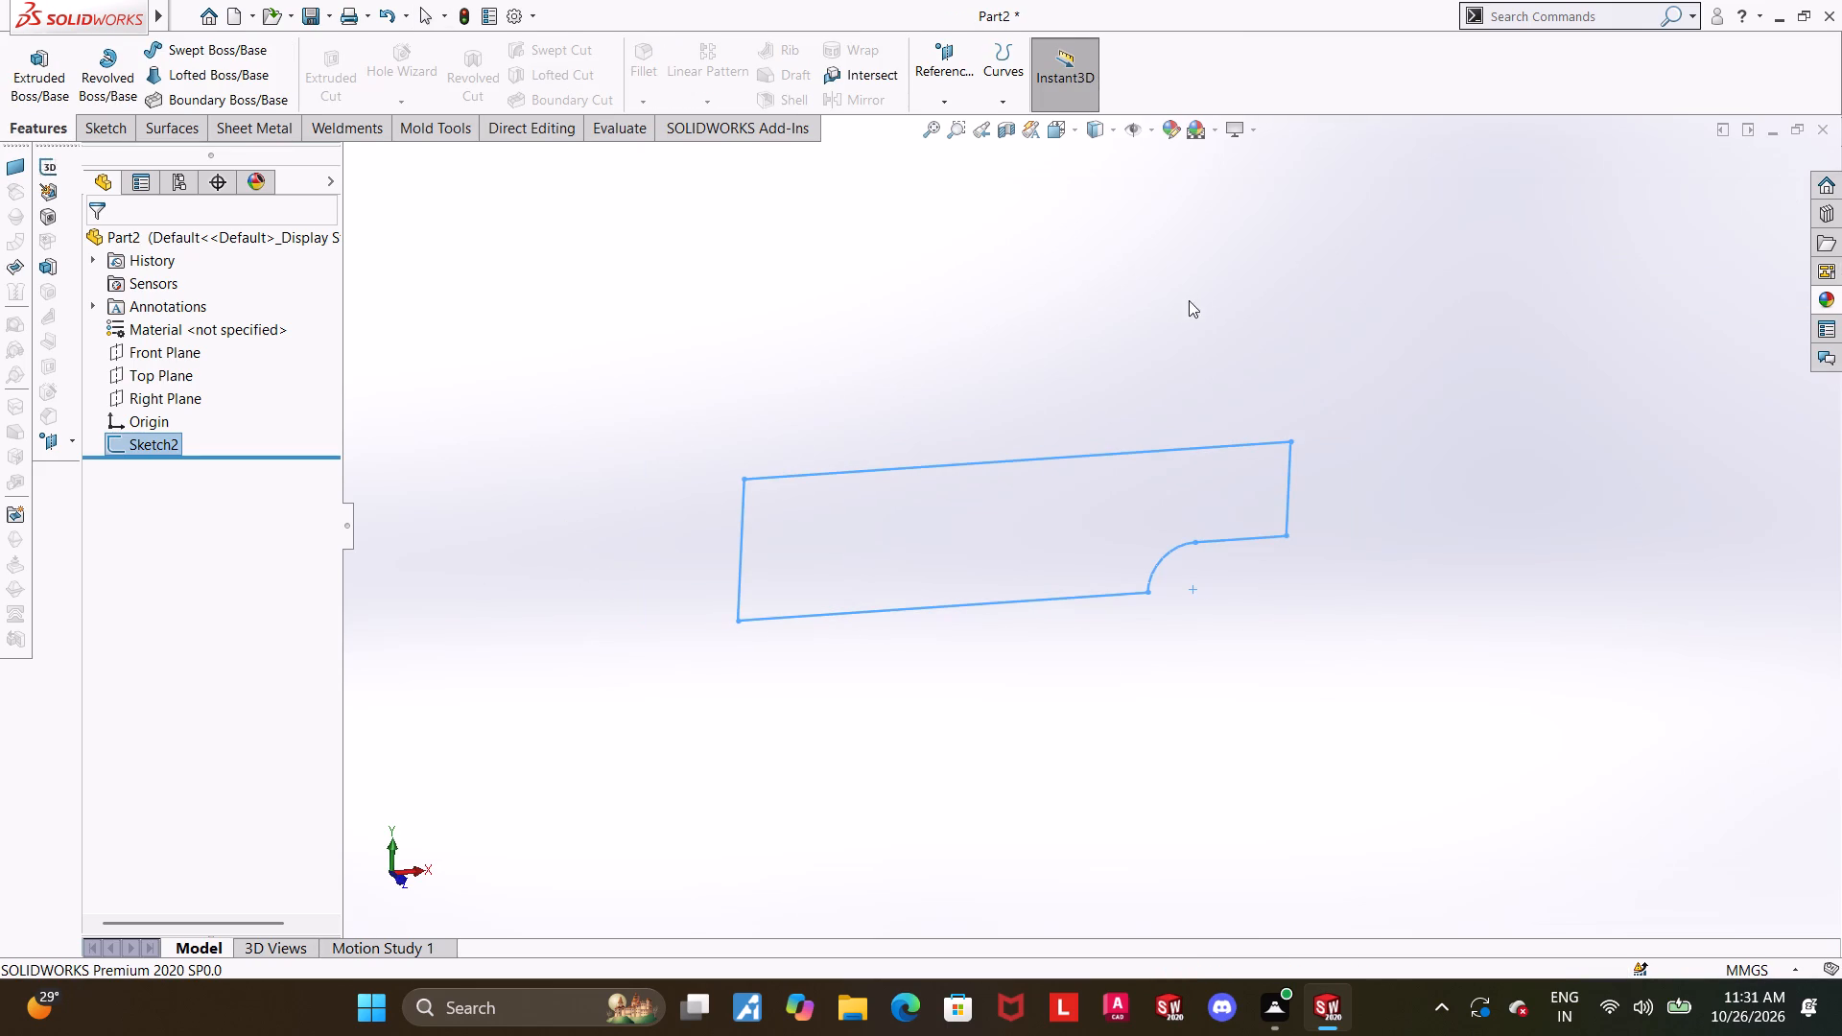
pyautogui.moveTo(1109, 311); pyautogui.dragTo(1157, 315, button='middle')
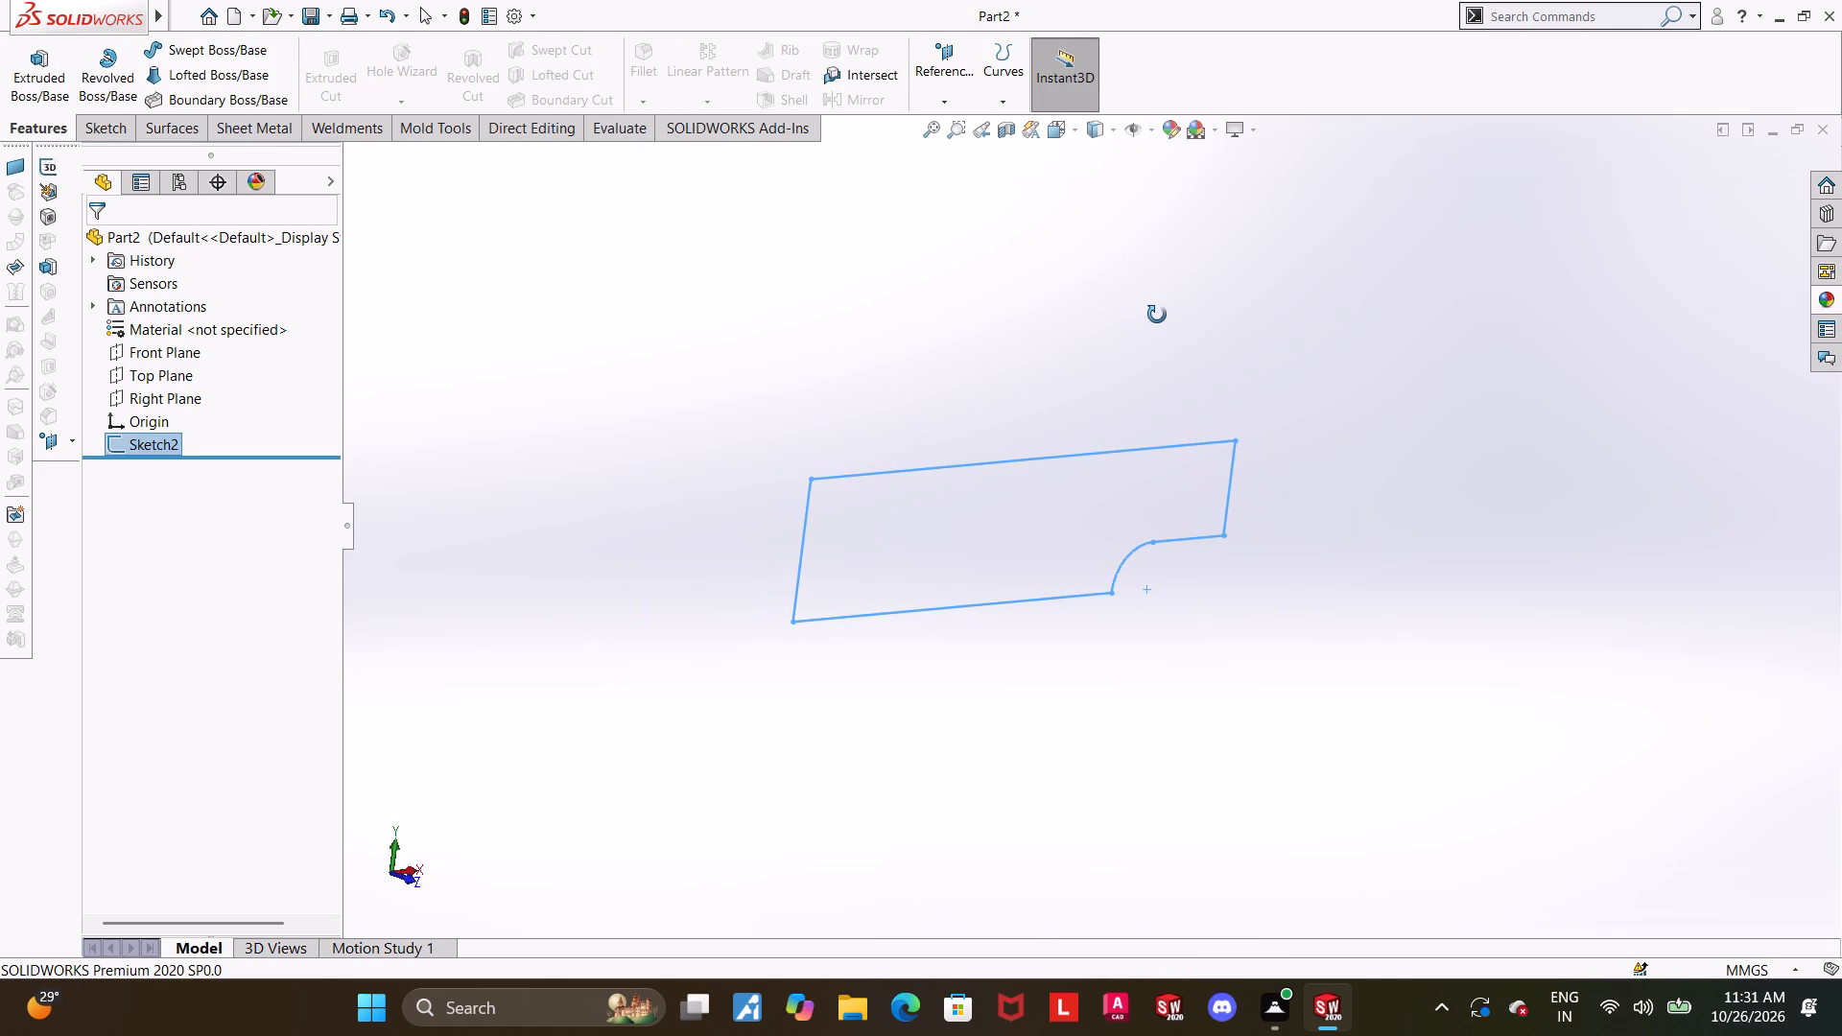
pyautogui.moveTo(1157, 315); pyautogui.dragTo(1156, 343, button='middle')
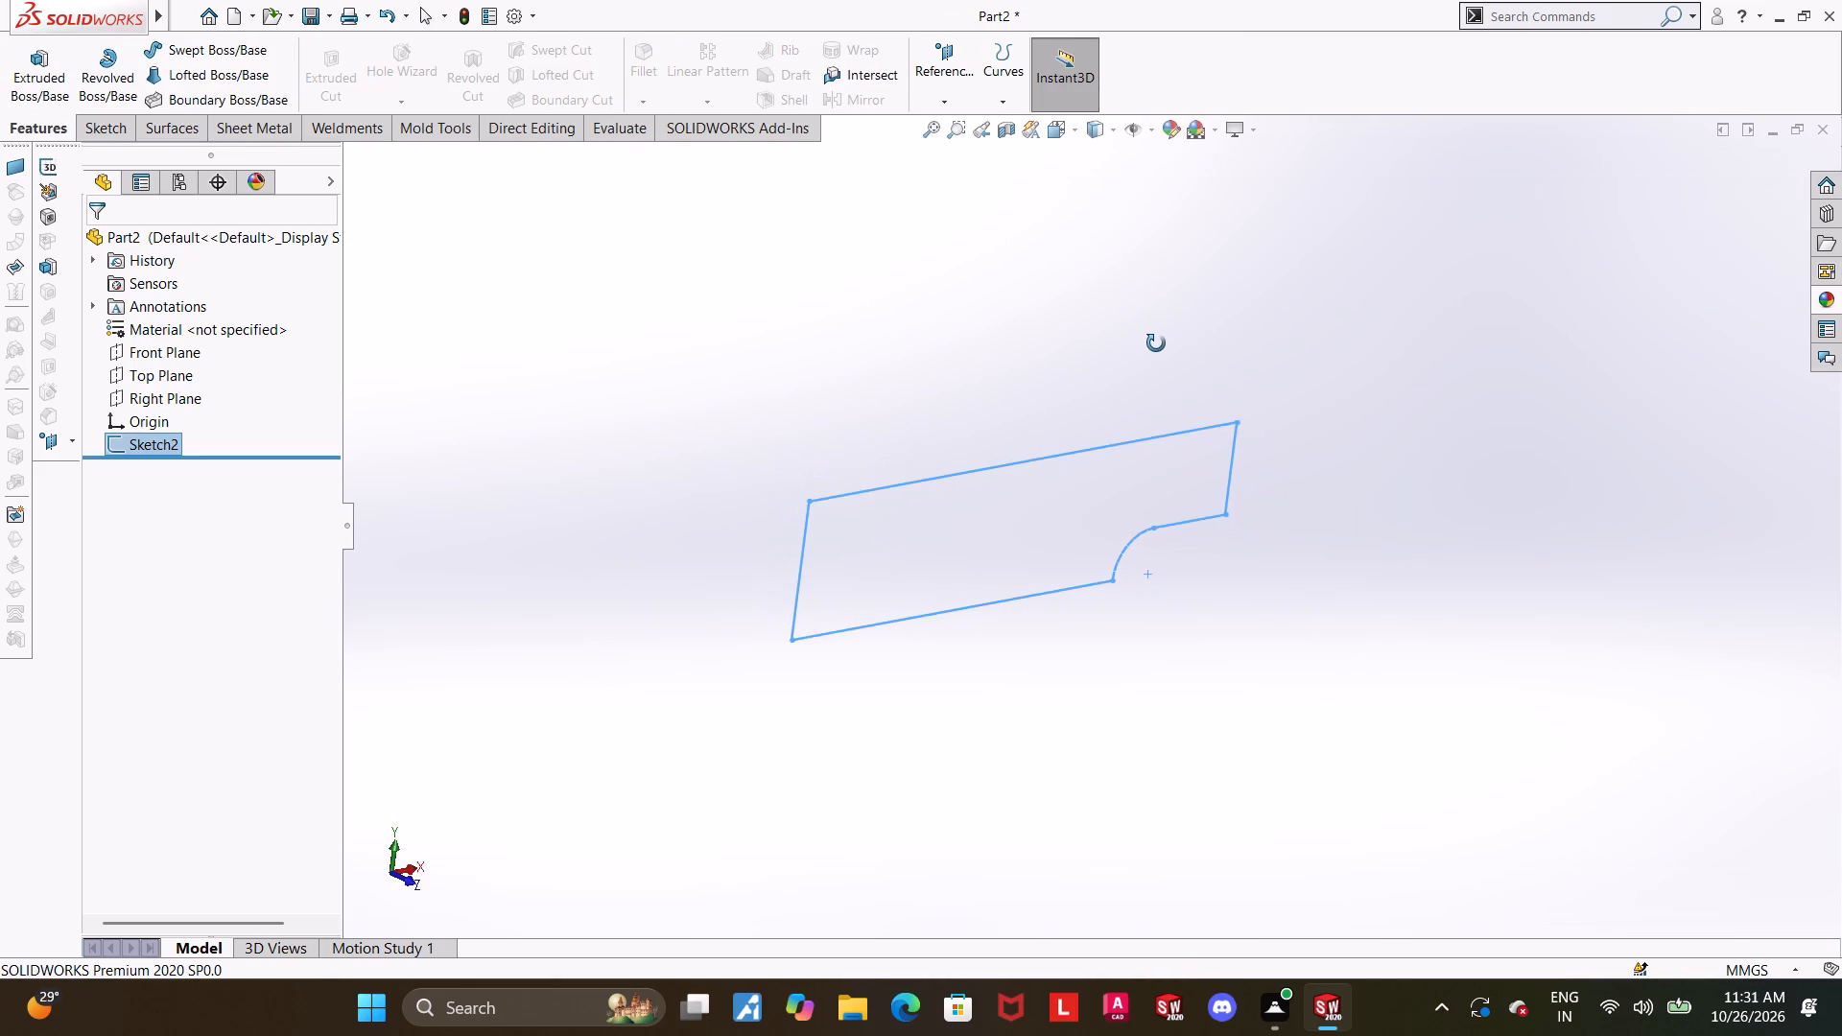
pyautogui.moveTo(1156, 343); pyautogui.dragTo(1148, 324, button='middle')
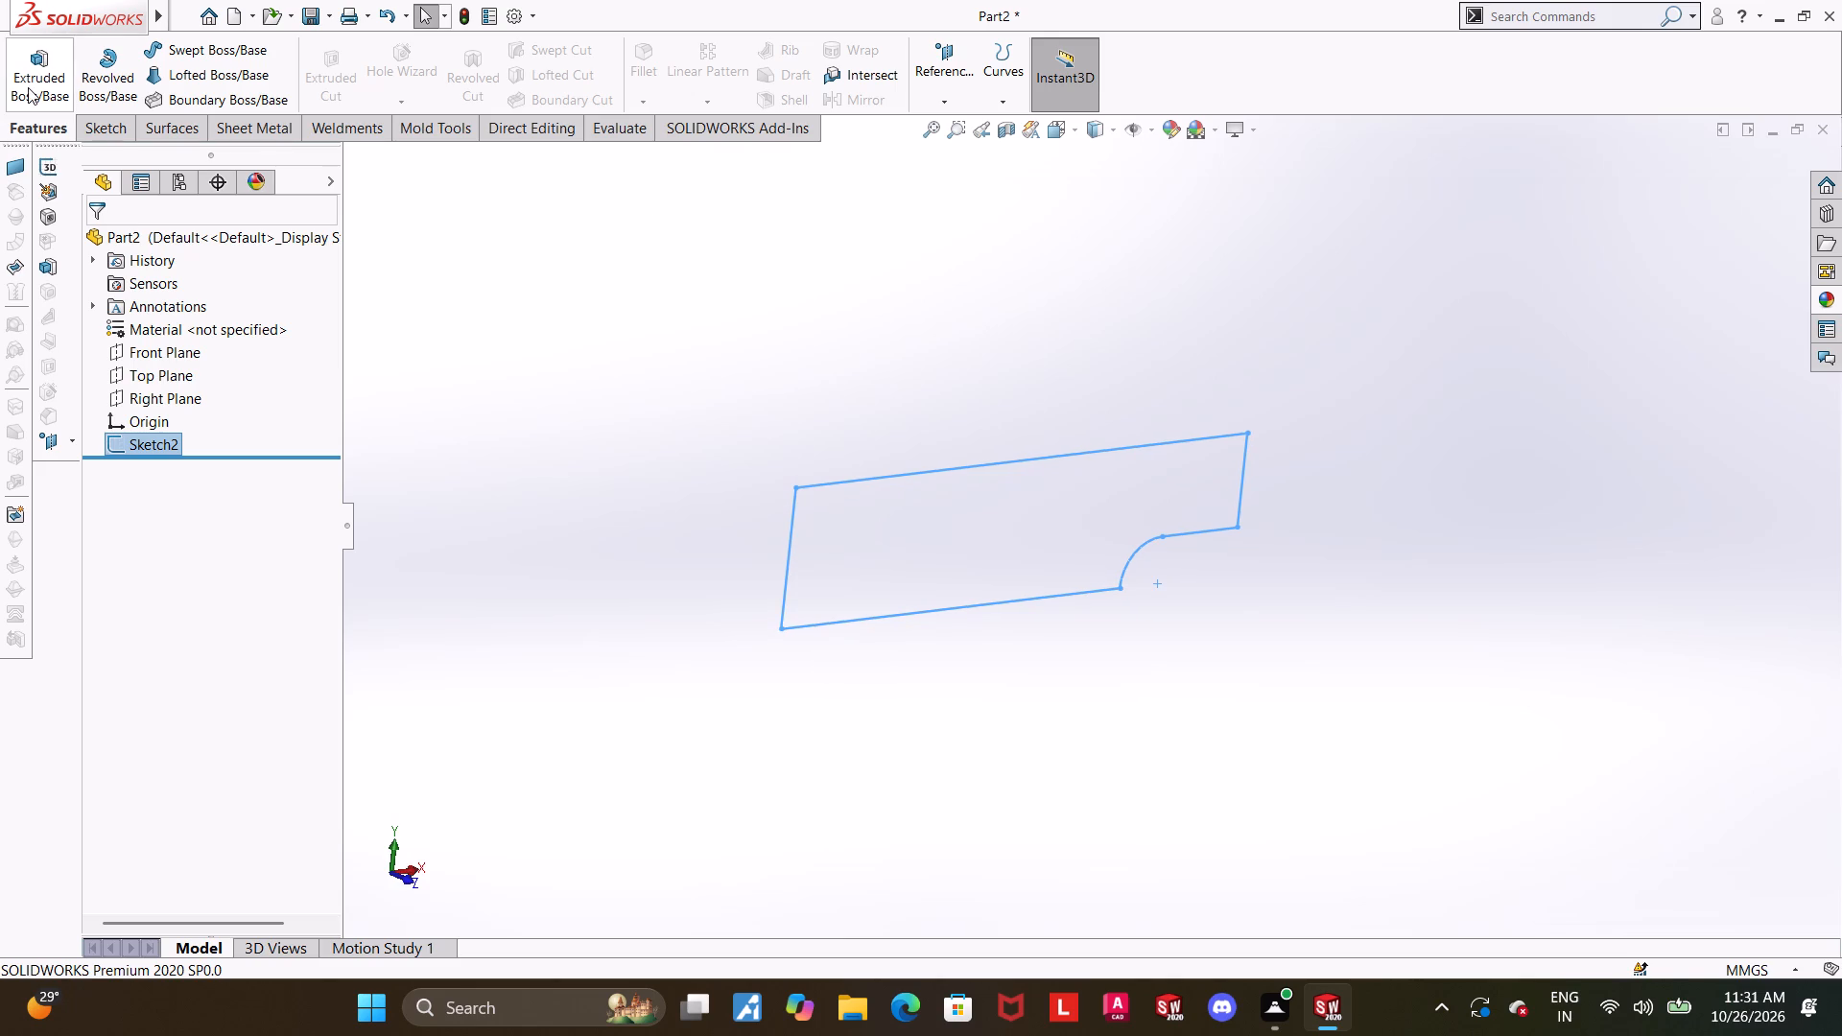
pyautogui.click(28, 87)
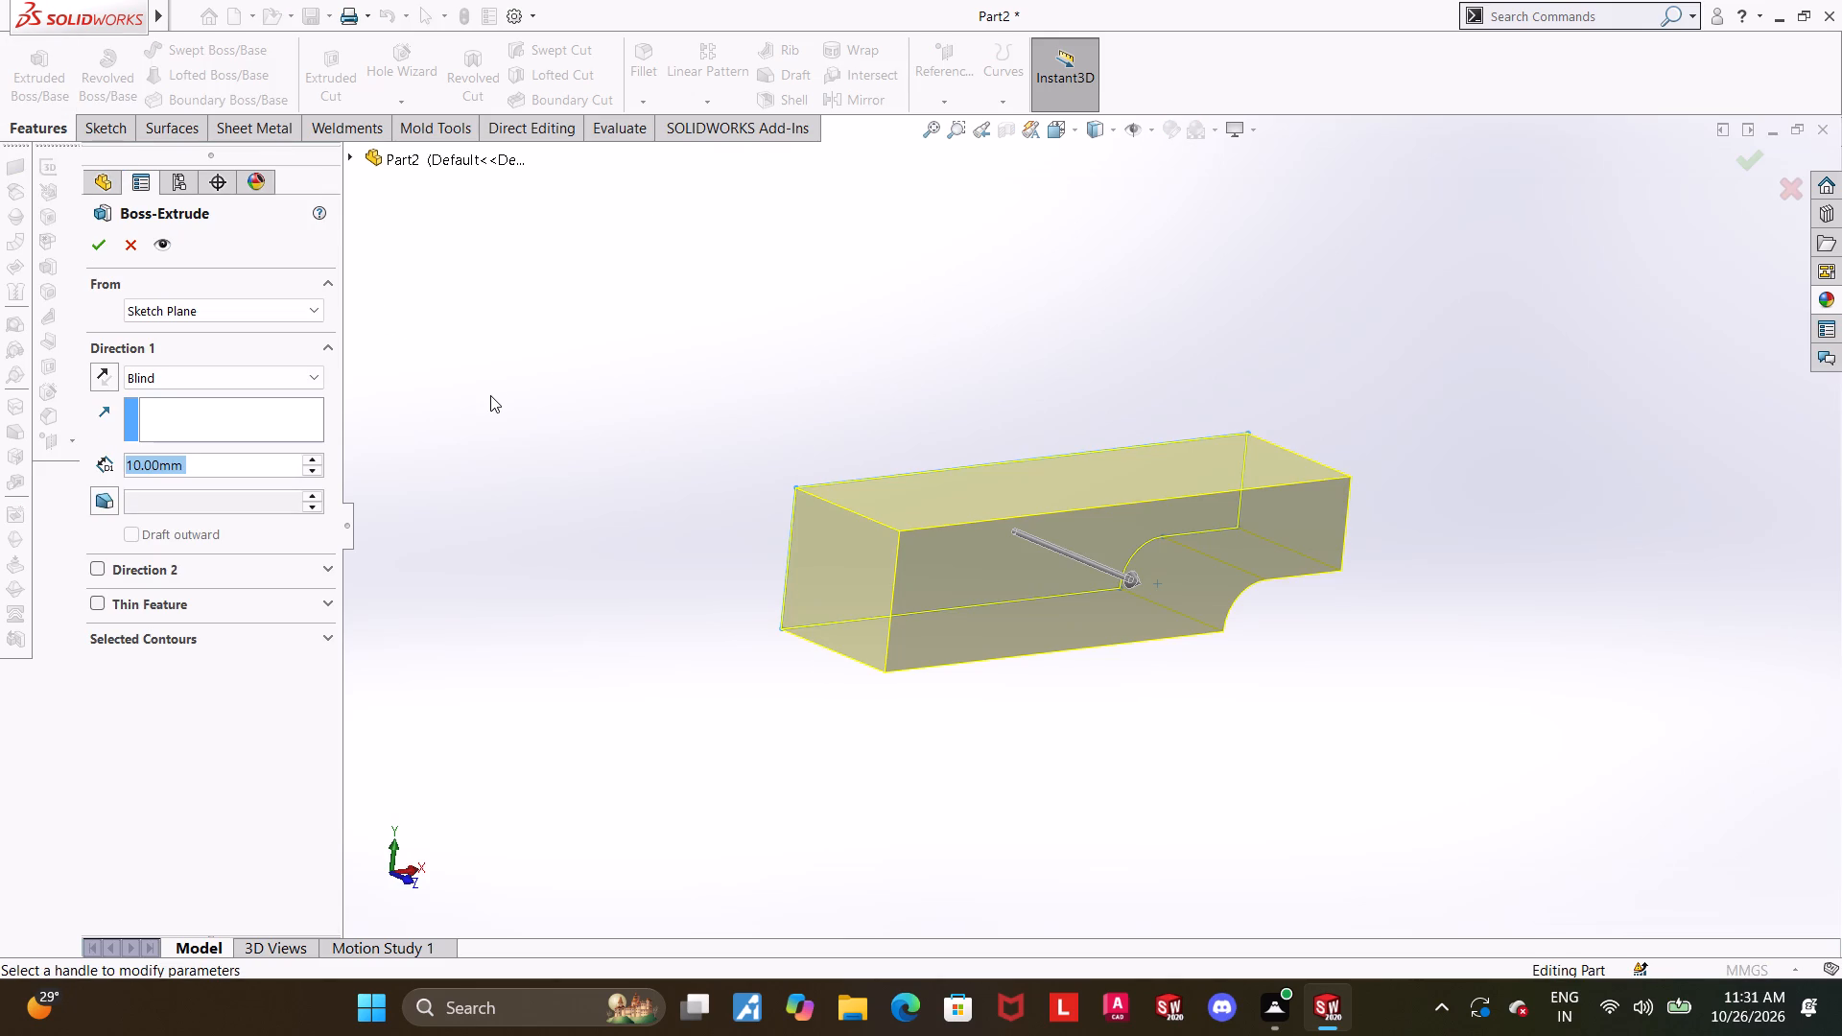
pyautogui.press('1')
pyautogui.press('5')
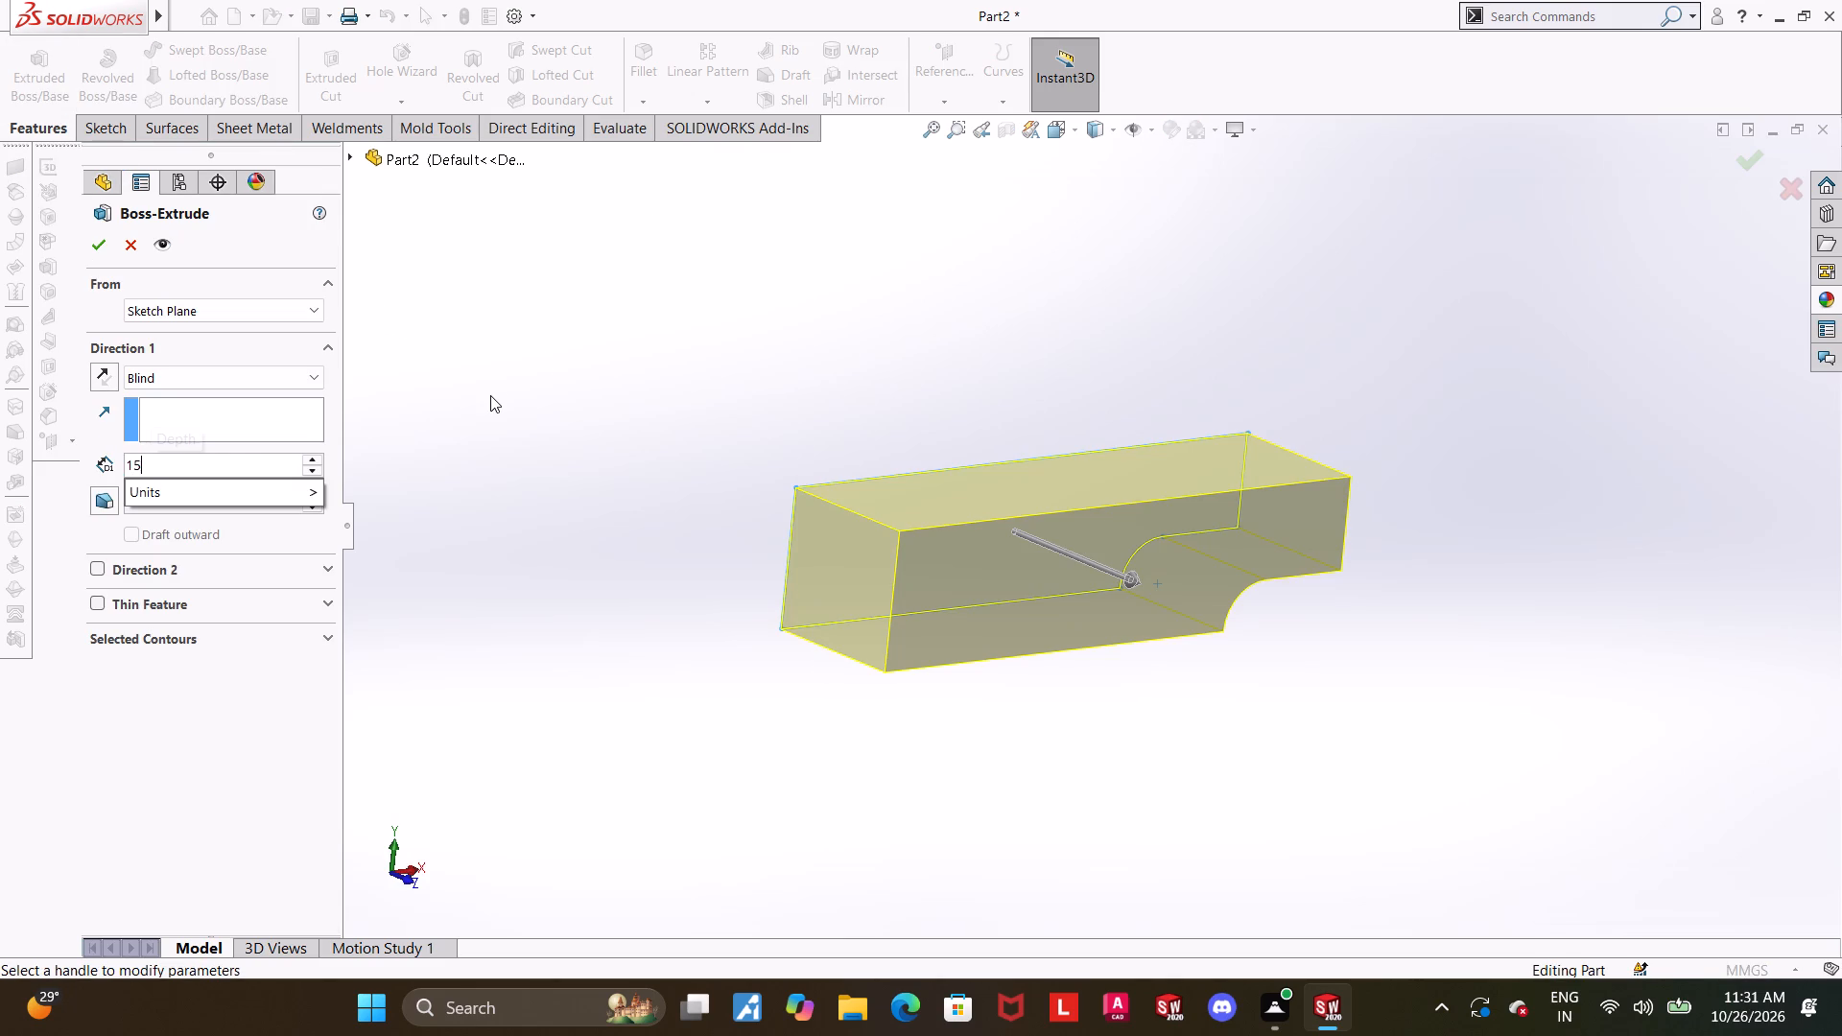
pyautogui.press('Return')
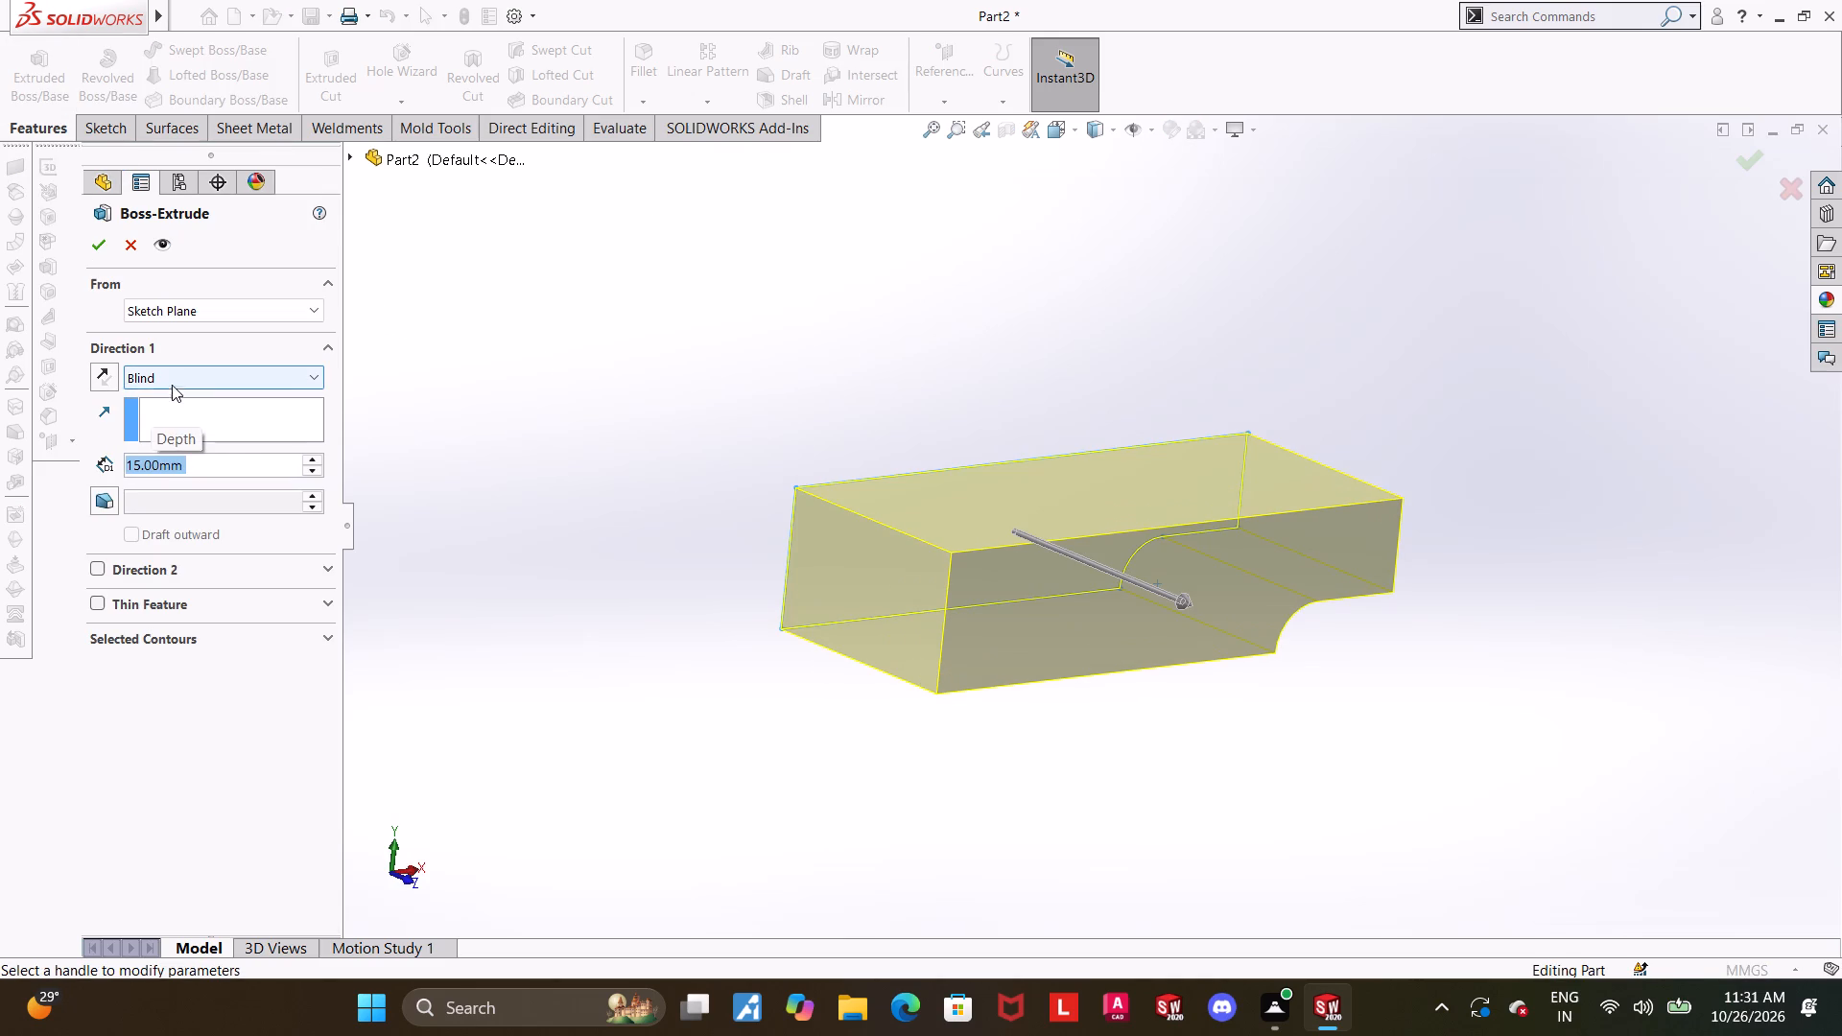
pyautogui.click(172, 385)
pyautogui.click(197, 473)
pyautogui.moveTo(692, 574); pyautogui.dragTo(677, 589, button='middle')
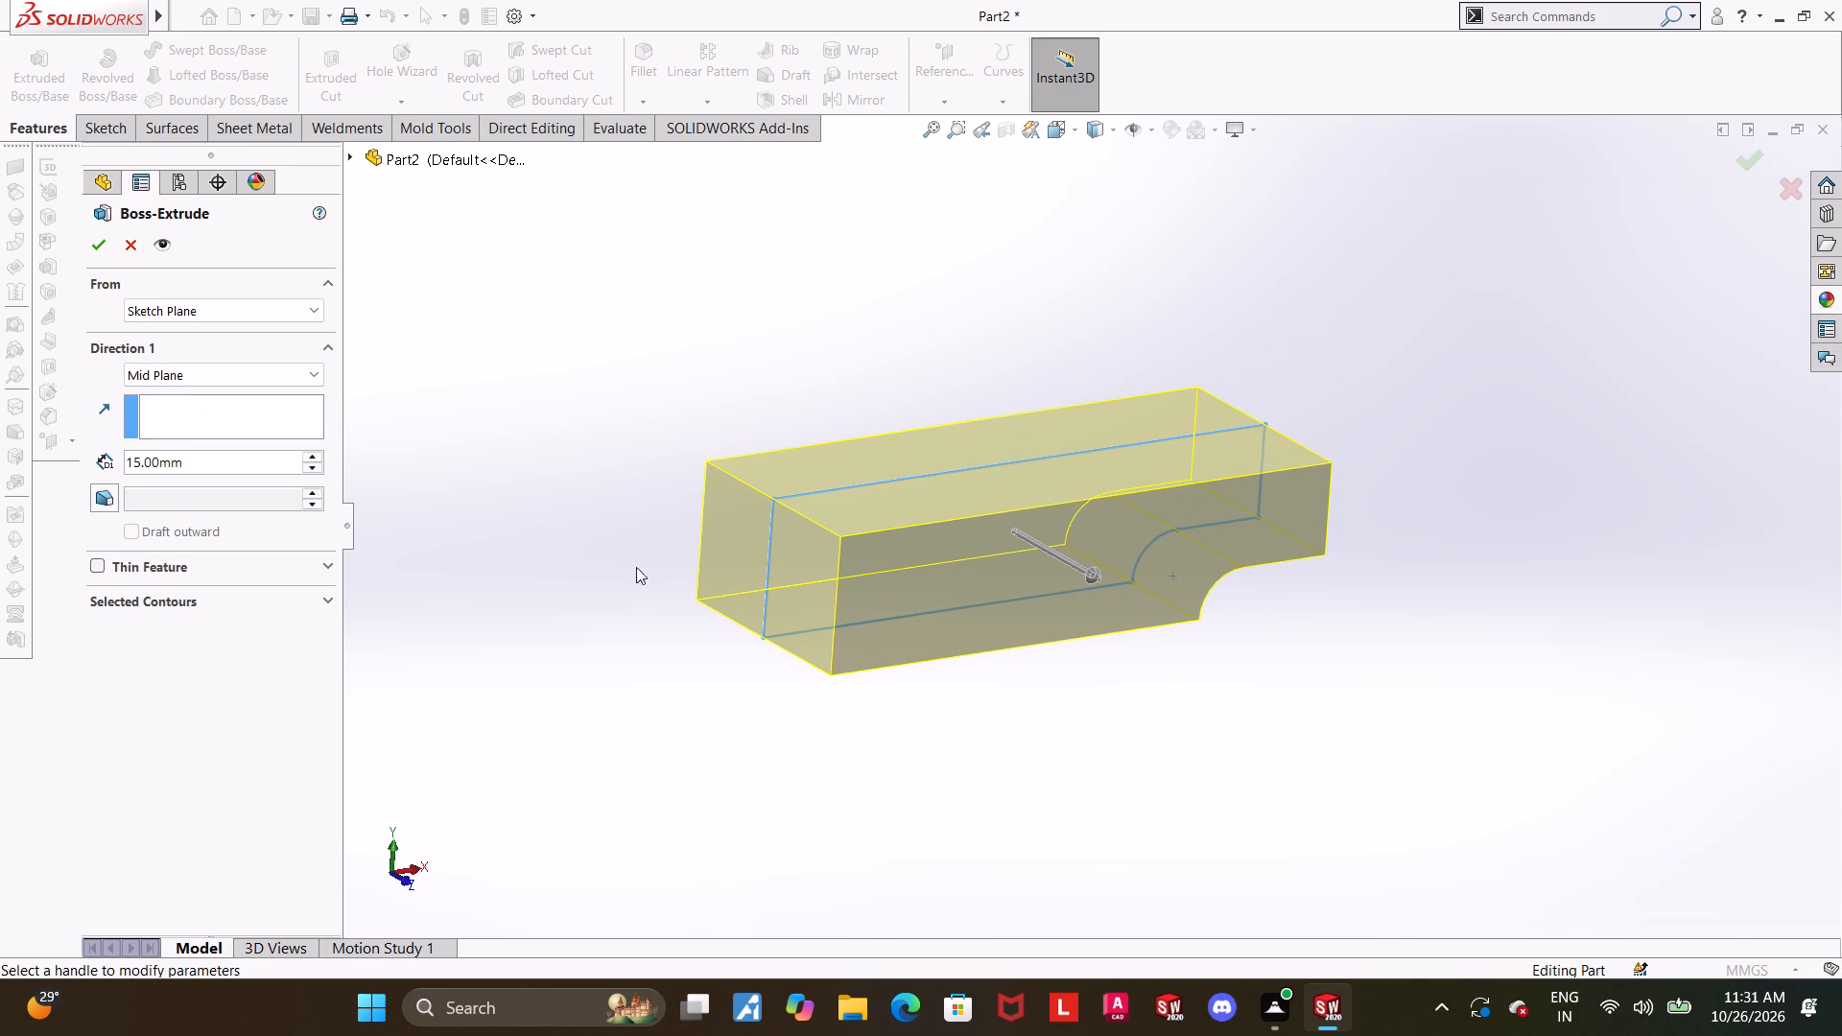
pyautogui.click(86, 248)
pyautogui.click(415, 352)
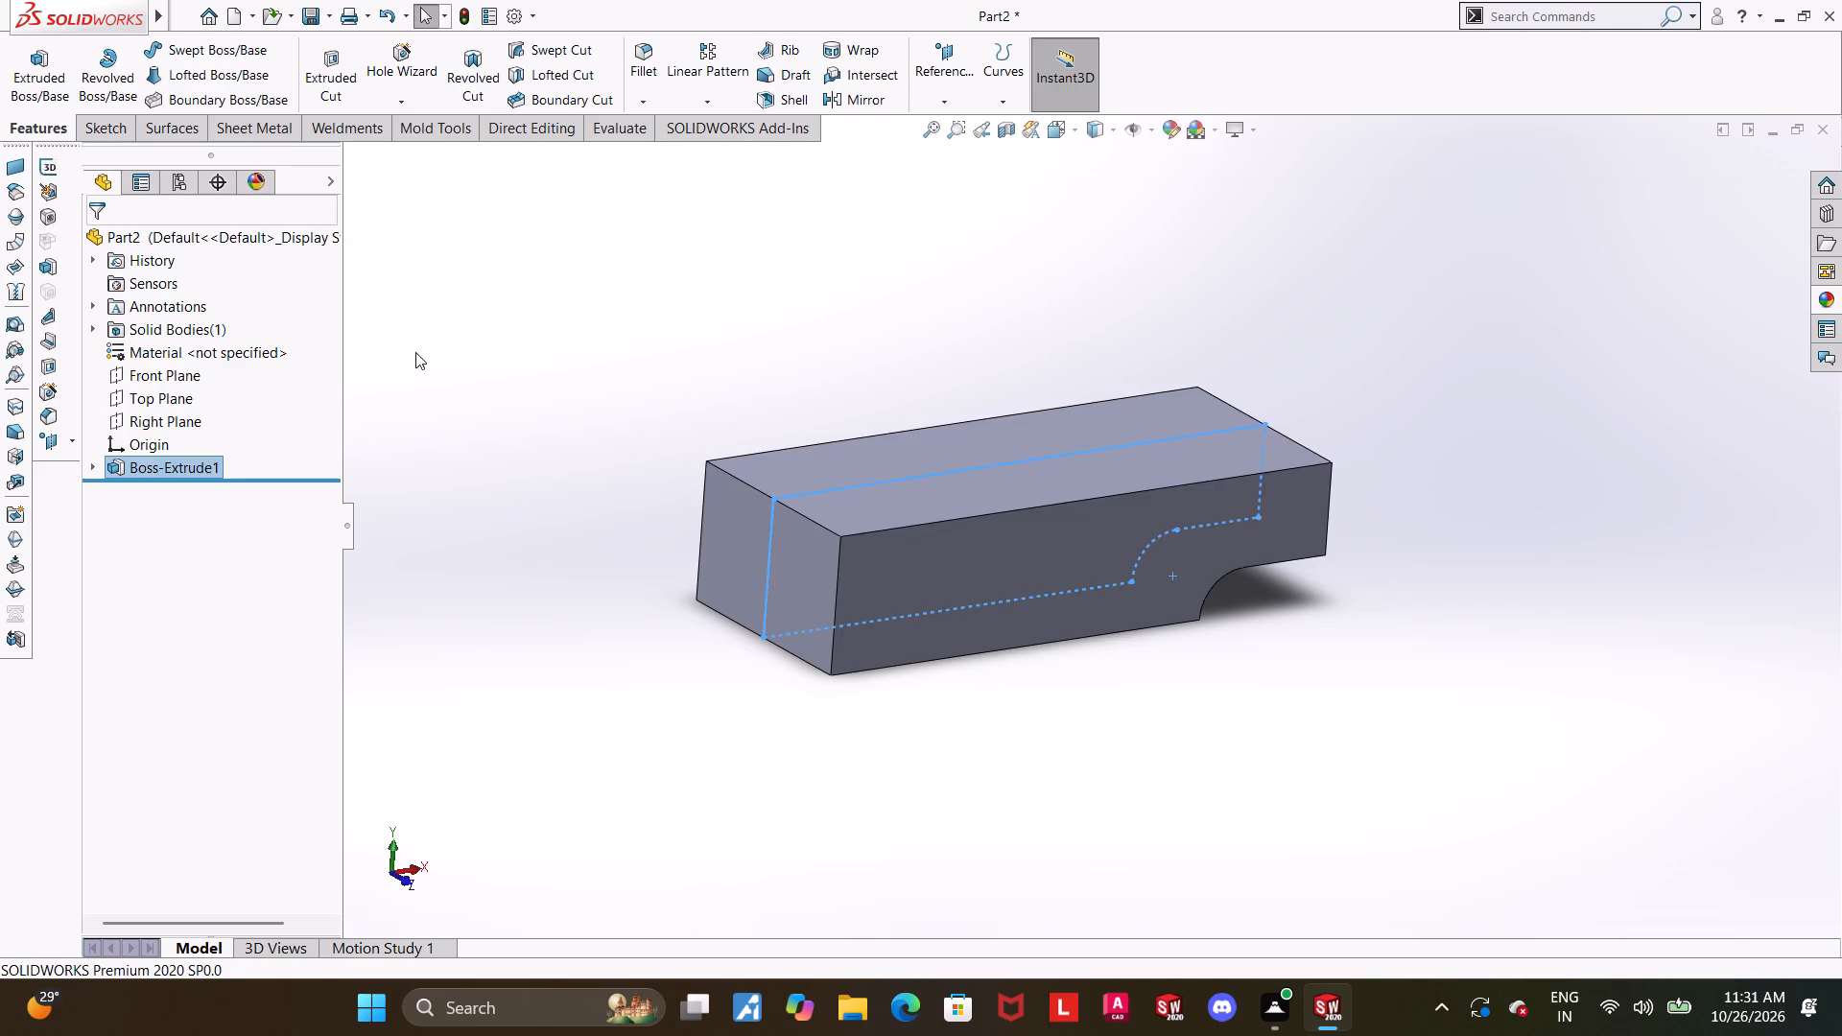
# Start a new sketch on the Front Plane and orient the view normal to it.
pyautogui.moveTo(858, 614); pyautogui.dragTo(844, 602, button='middle')
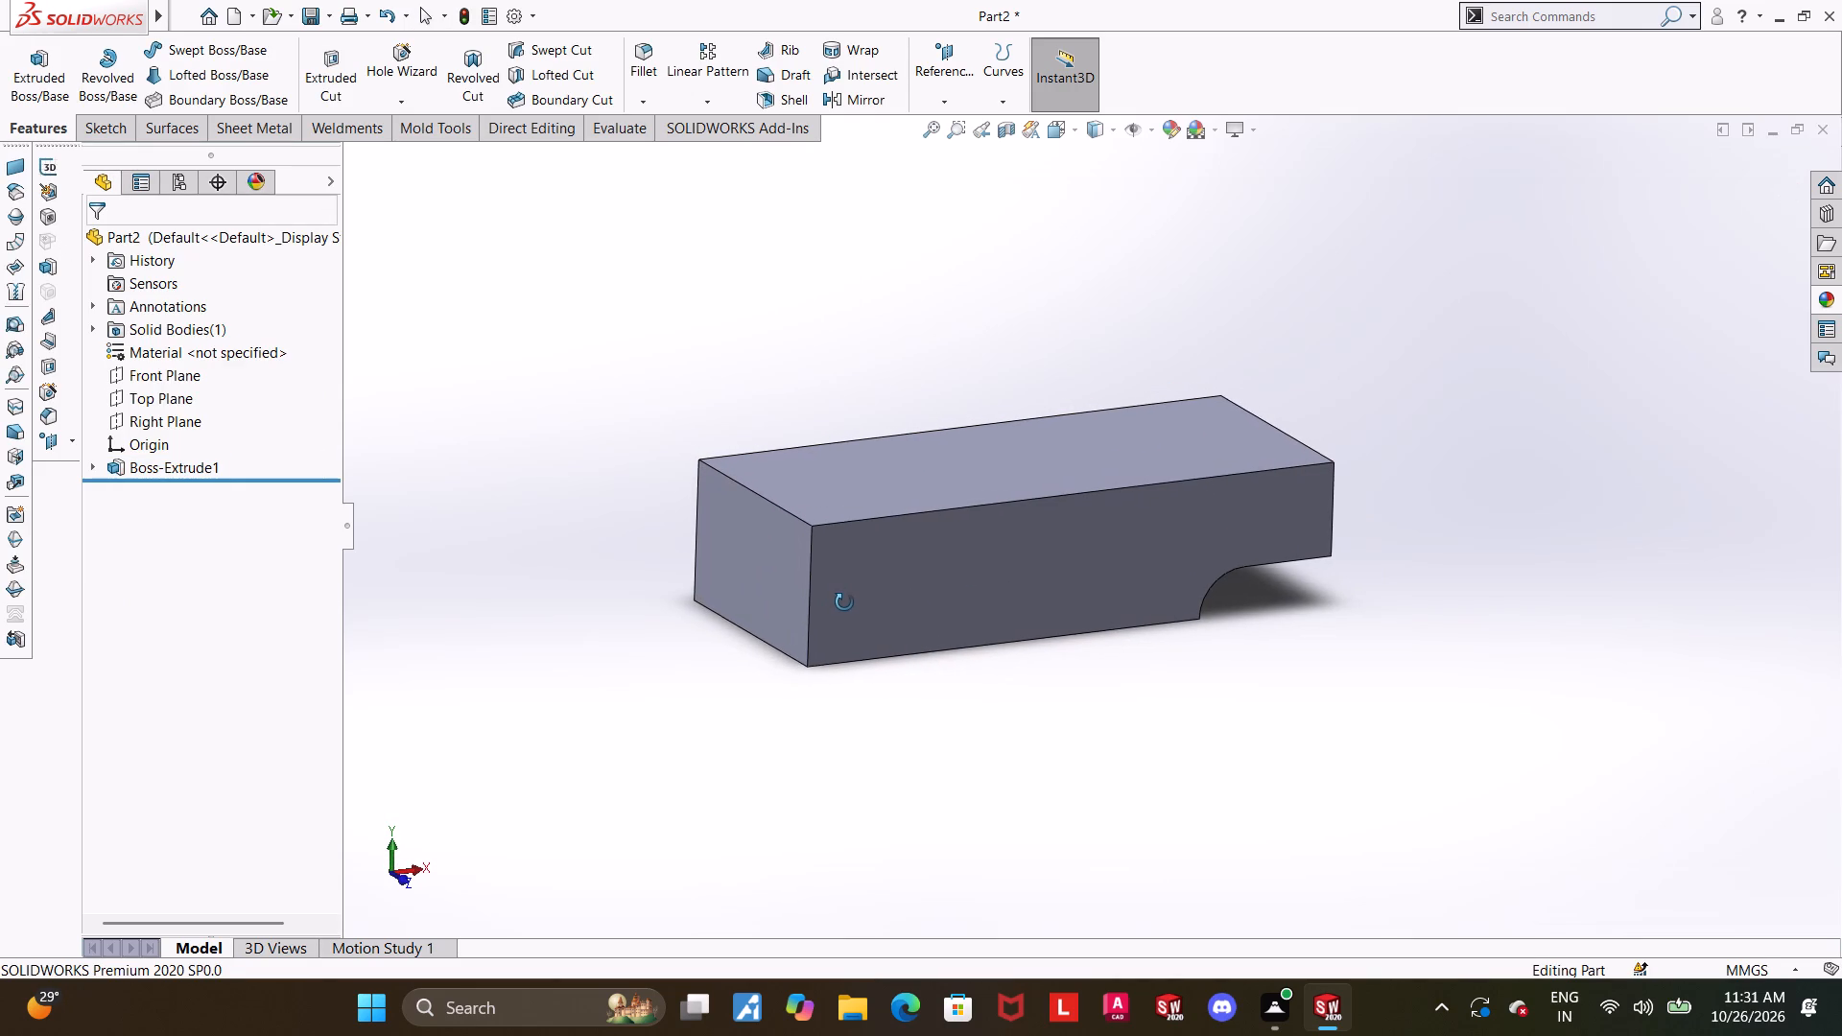
pyautogui.moveTo(844, 602); pyautogui.dragTo(799, 616, button='middle')
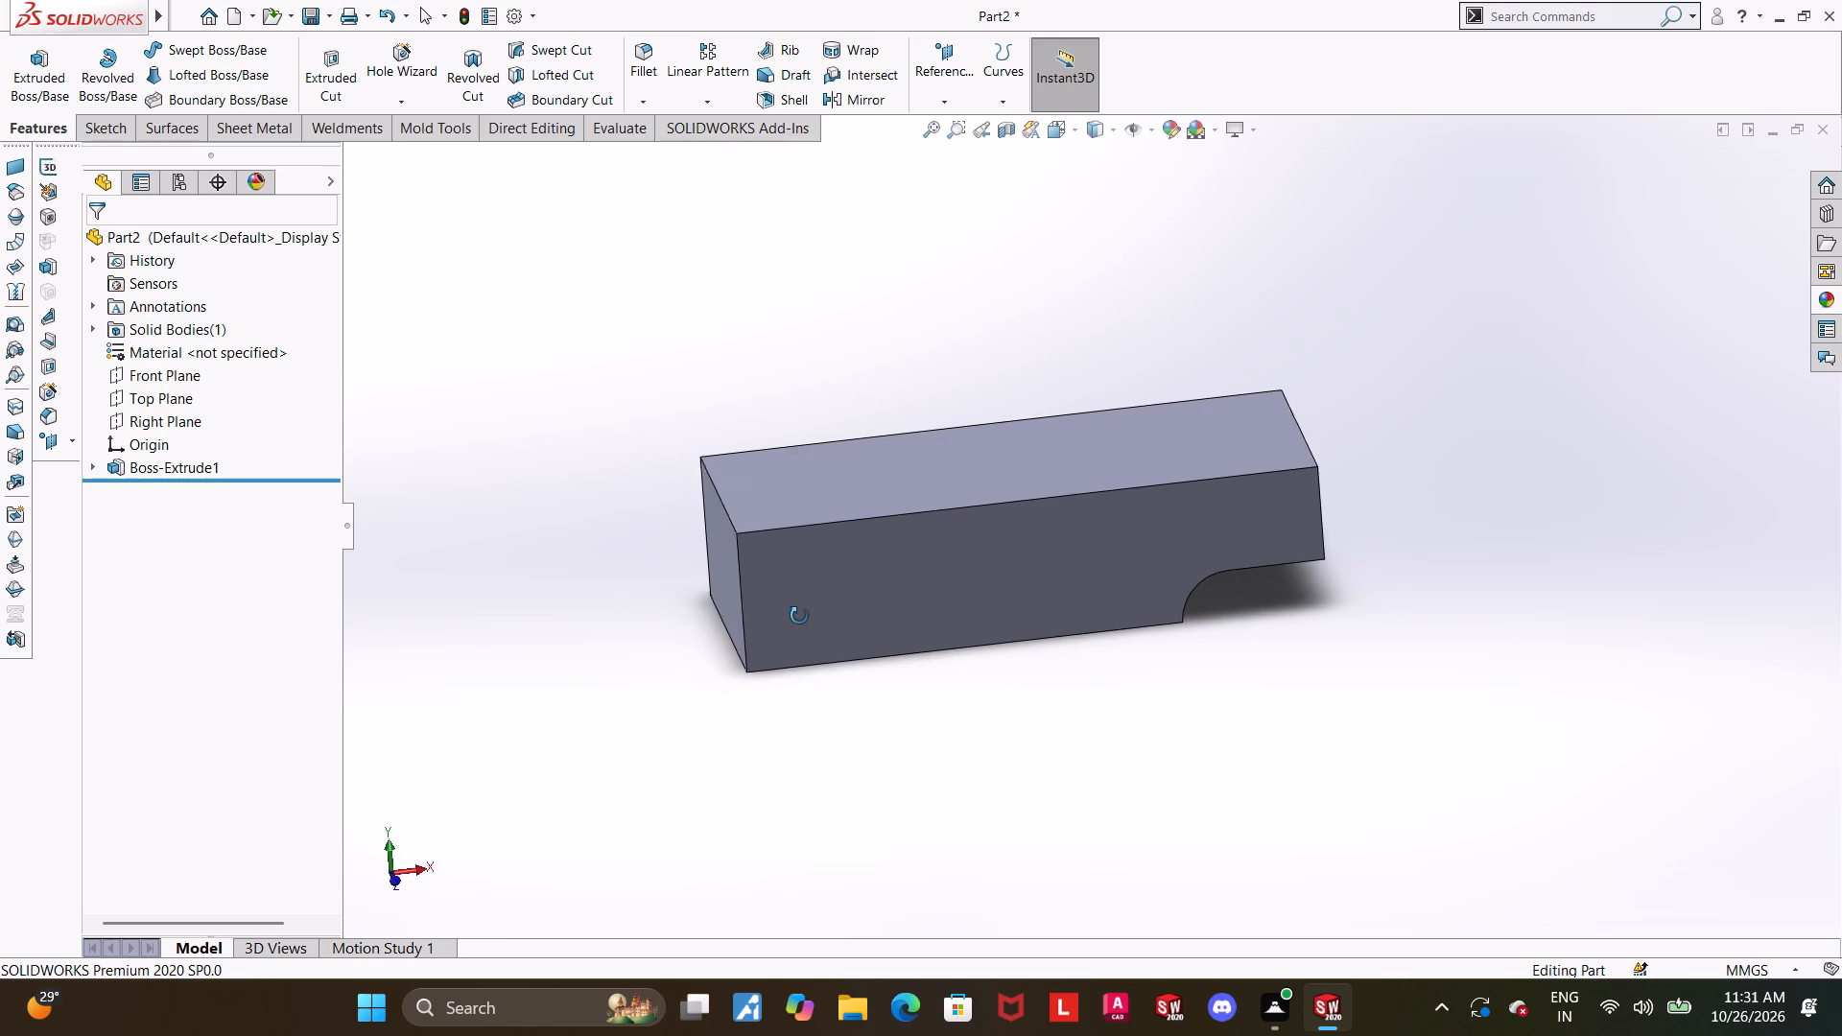
pyautogui.moveTo(799, 616); pyautogui.dragTo(769, 693, button='middle')
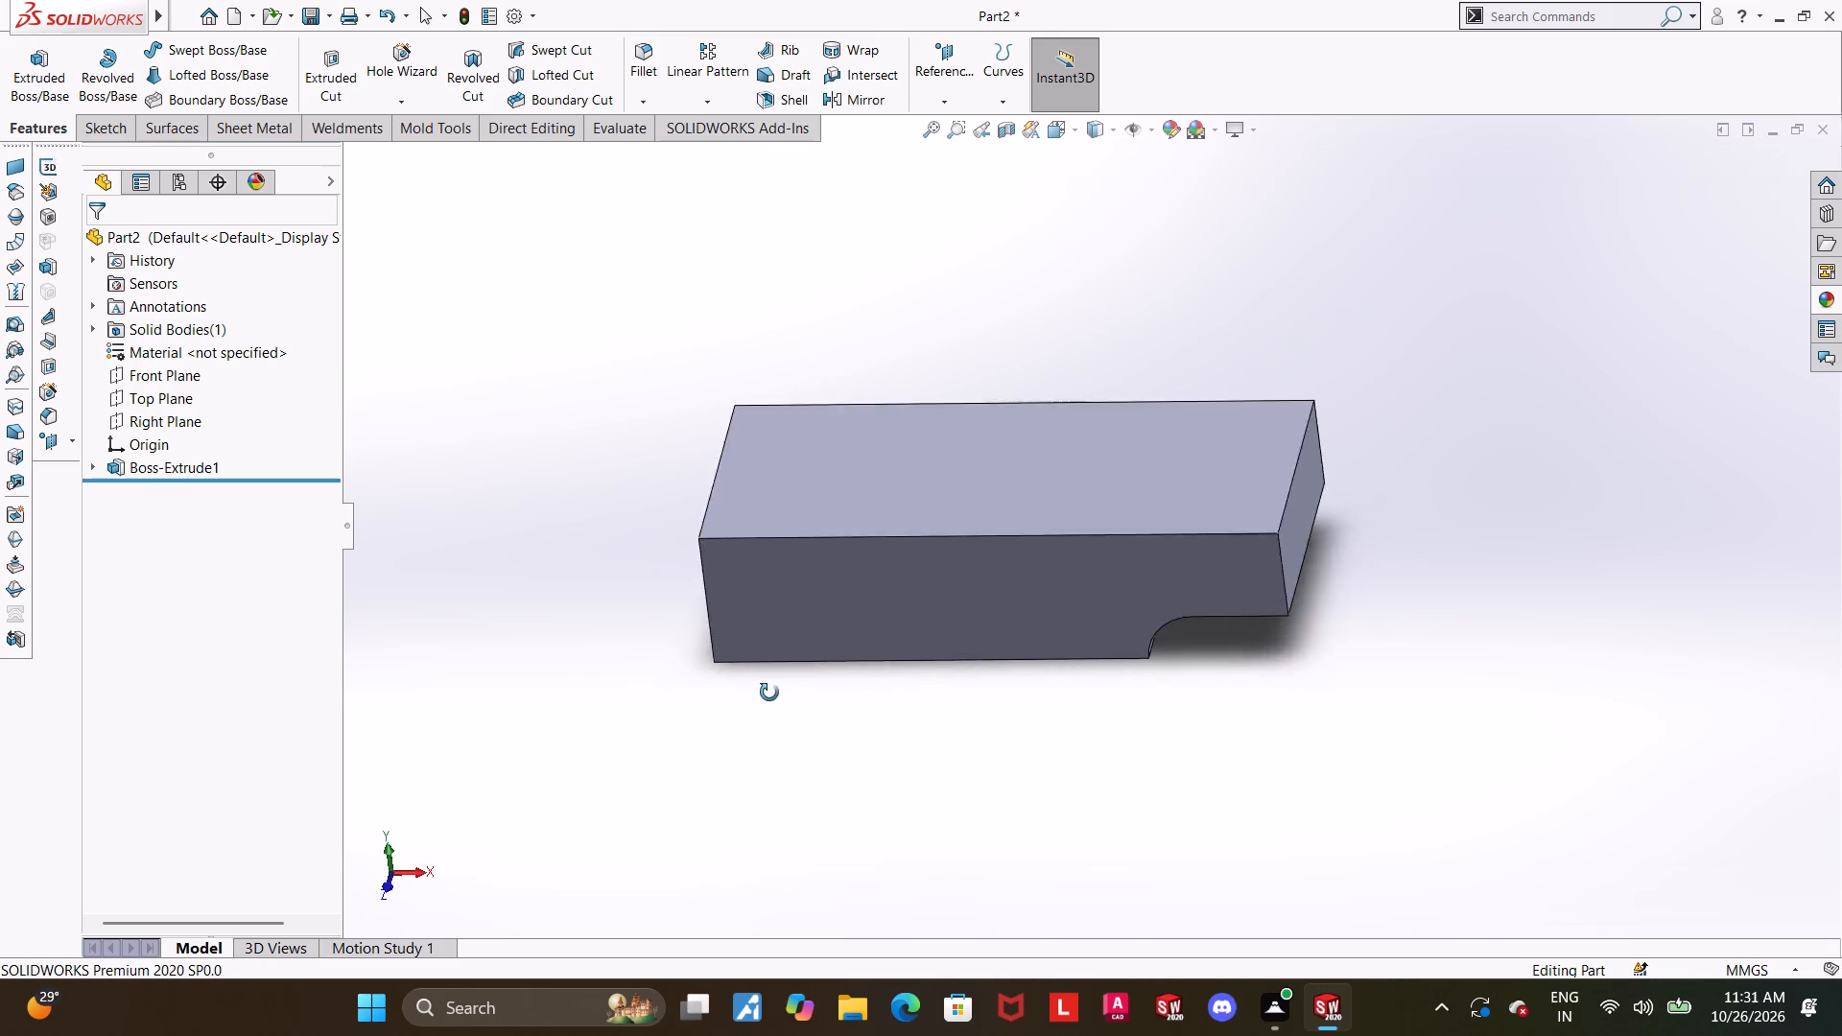
pyautogui.moveTo(769, 693); pyautogui.dragTo(781, 686, button='middle')
pyautogui.scroll(-1, 1364, 518)
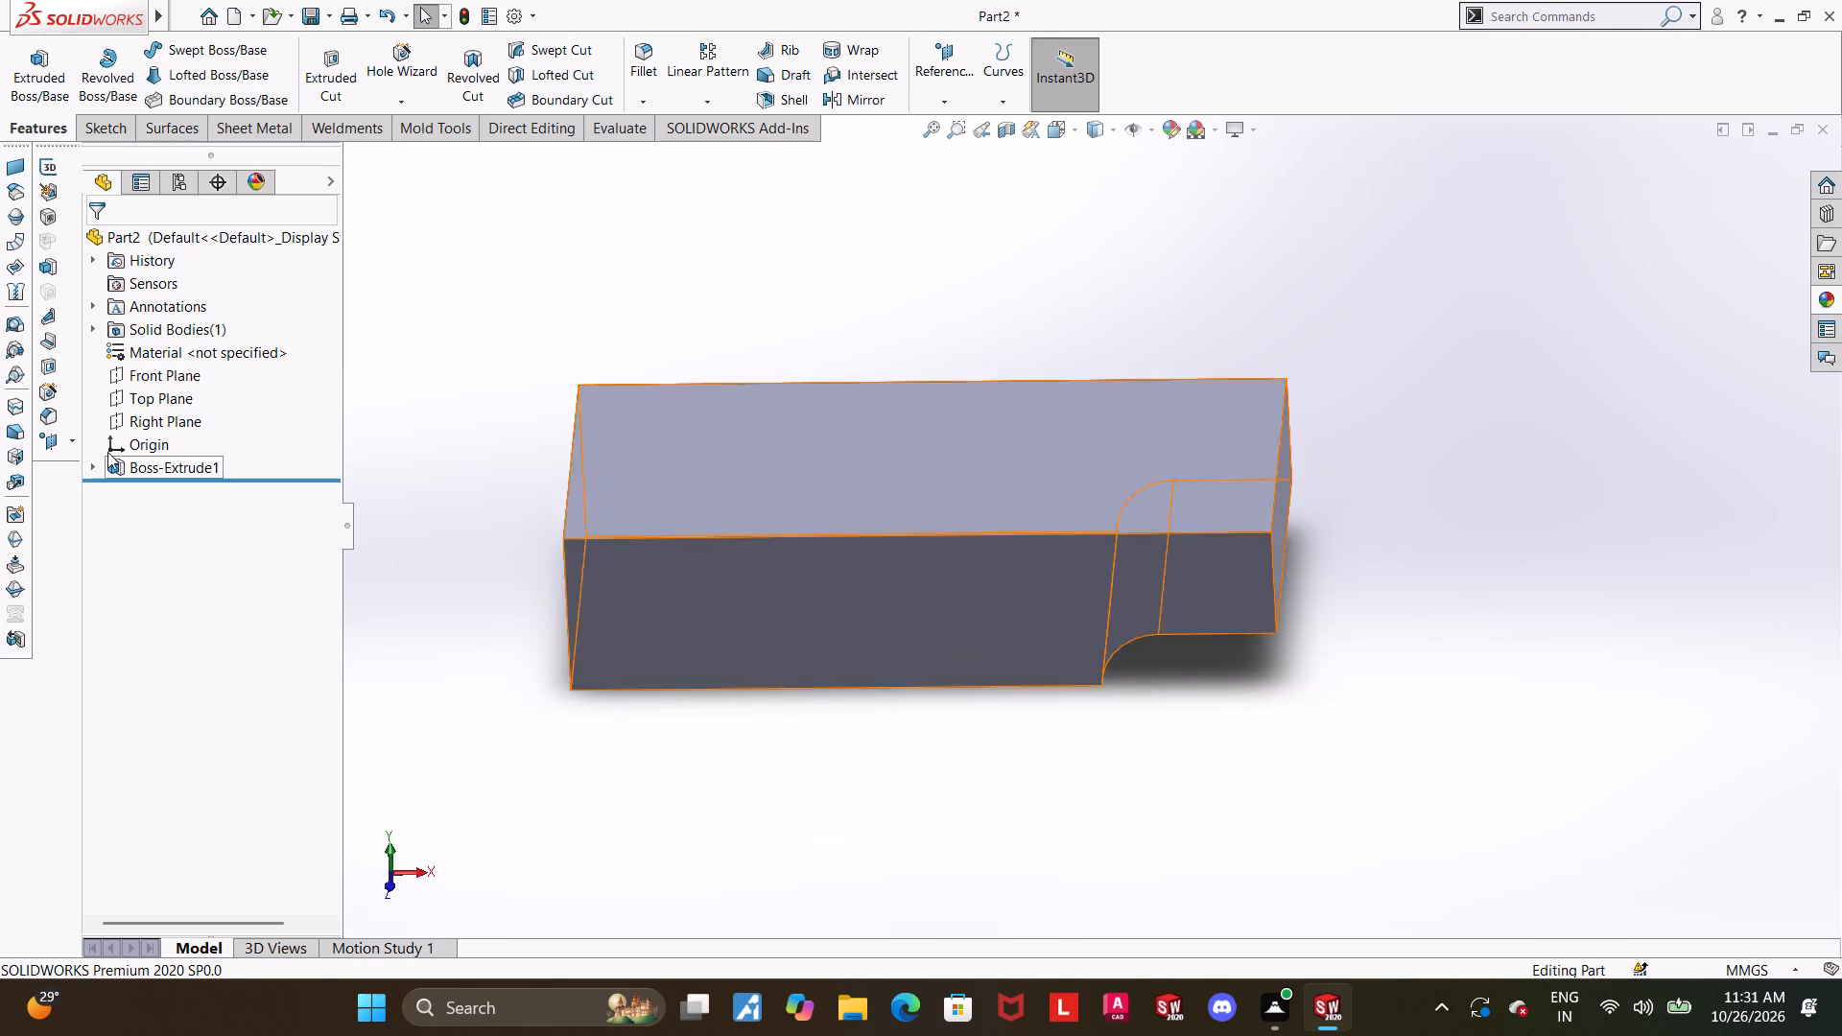
pyautogui.click(149, 374)
pyautogui.click(160, 343)
pyautogui.click(192, 483)
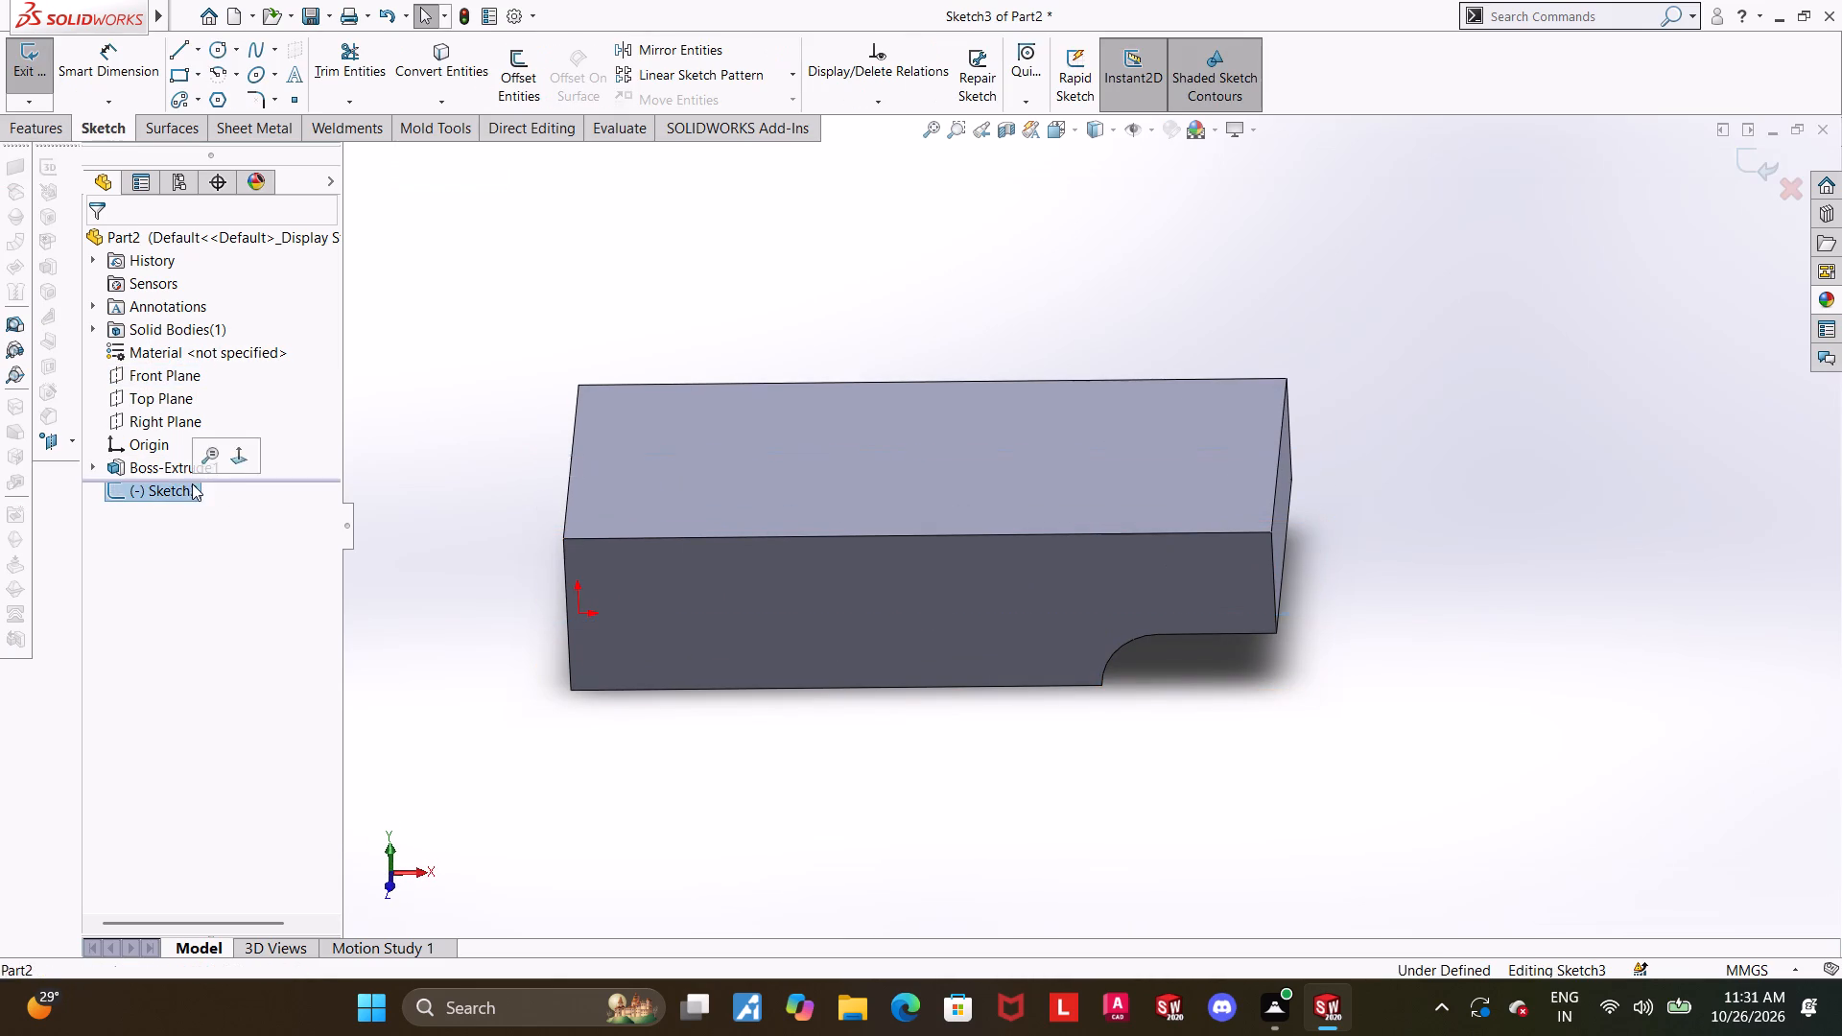
pyautogui.click(227, 461)
pyautogui.scroll(6, 1583, 509)
pyautogui.scroll(-3, 1298, 476)
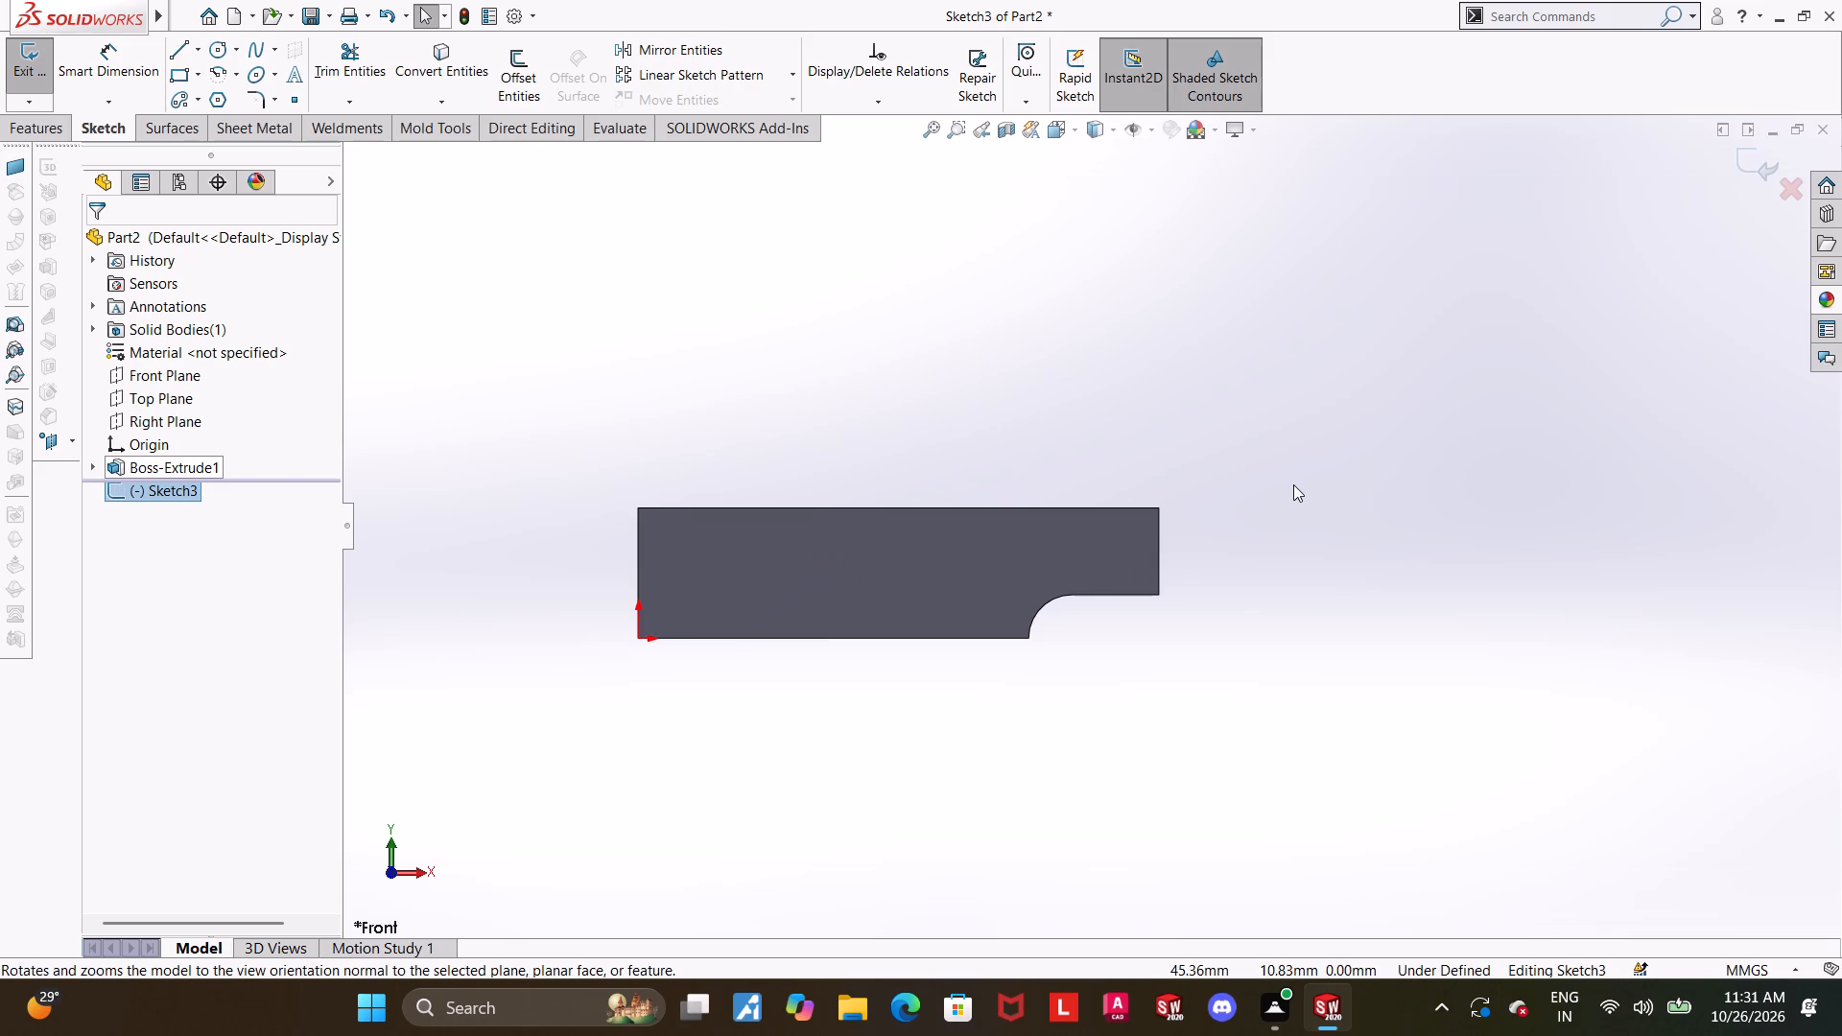
pyautogui.scroll(-1, 1277, 509)
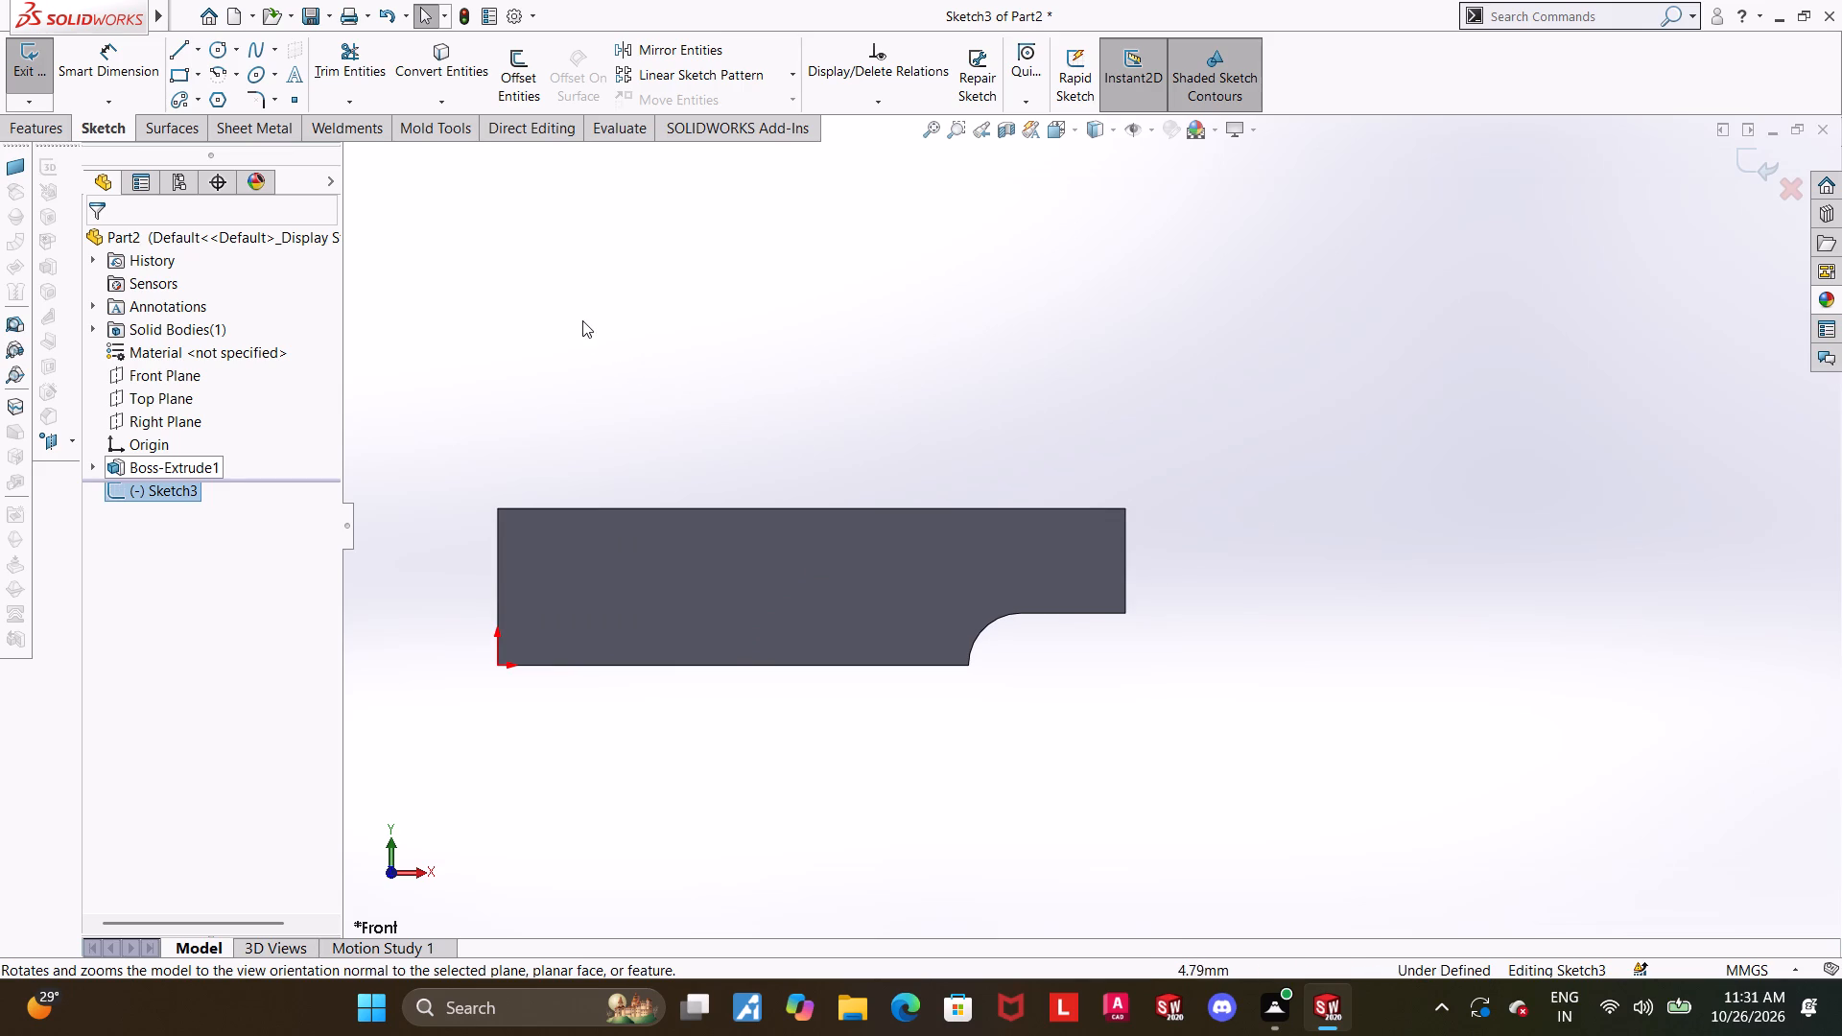
# Sketch a horizontal line about 6 mm long outward from the lower corner of the body's stepped end.
pyautogui.click(186, 47)
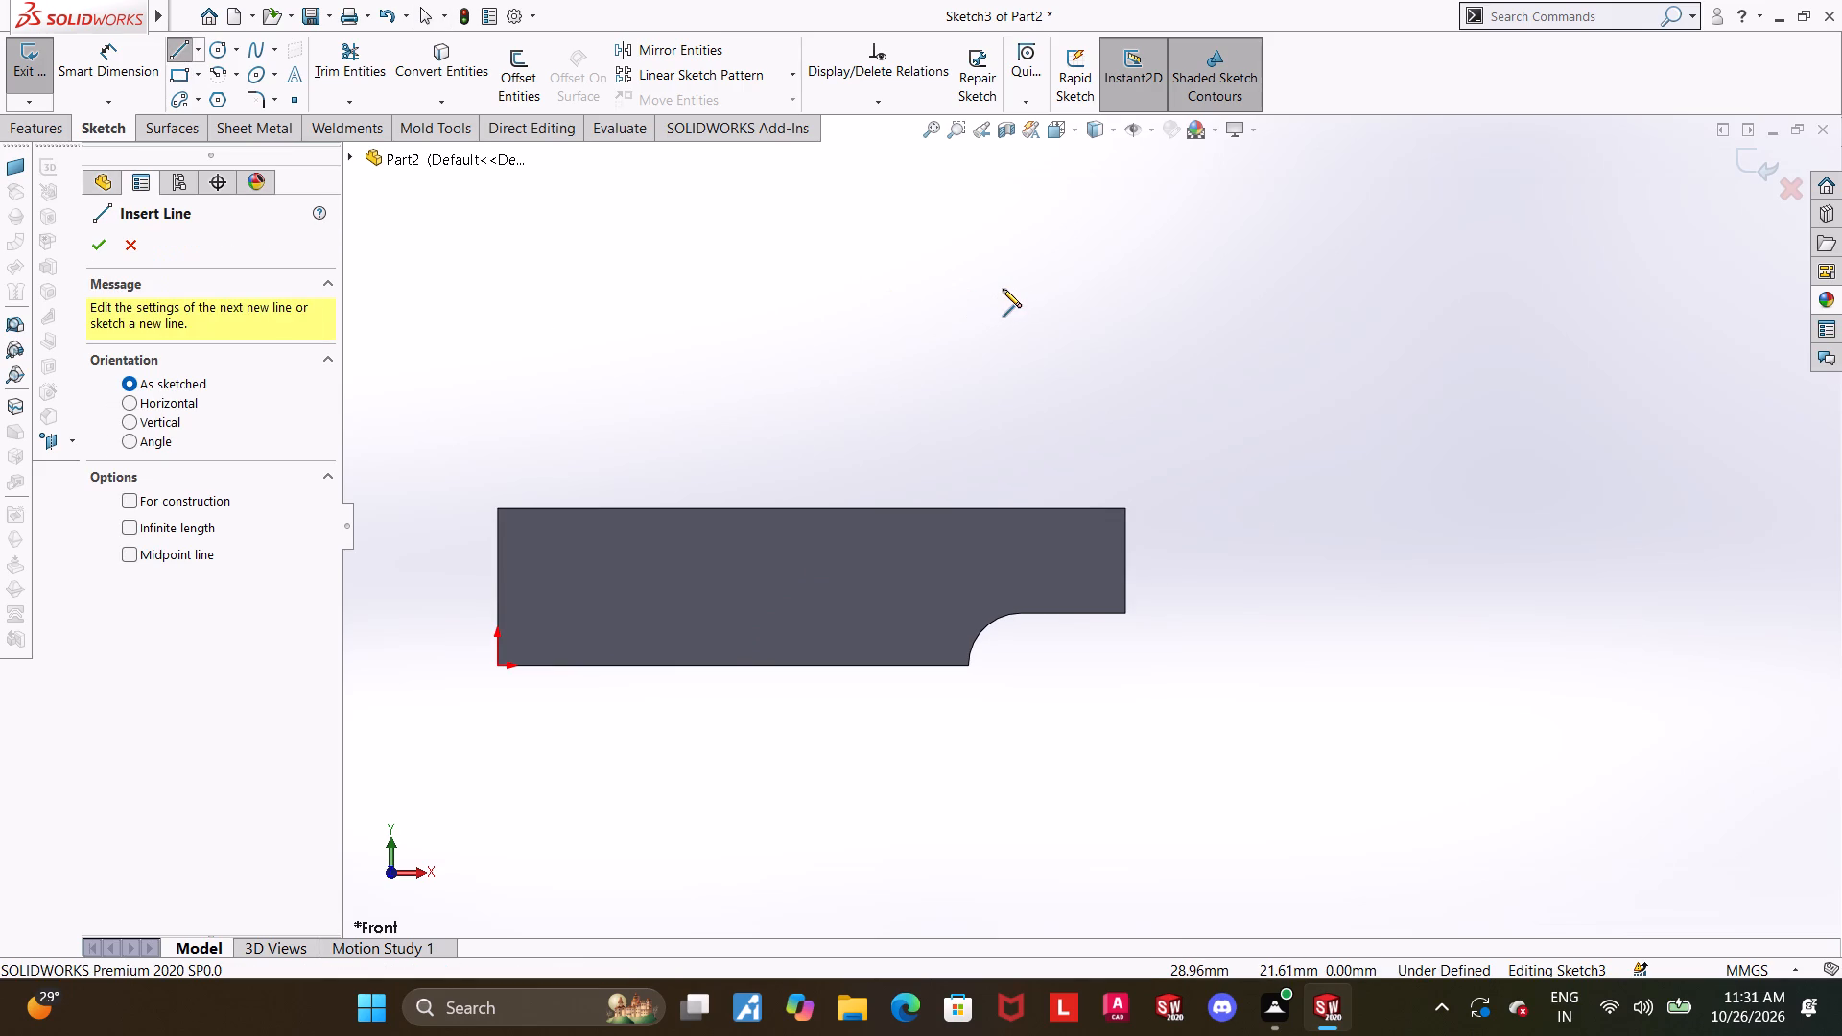
pyautogui.click(1124, 615)
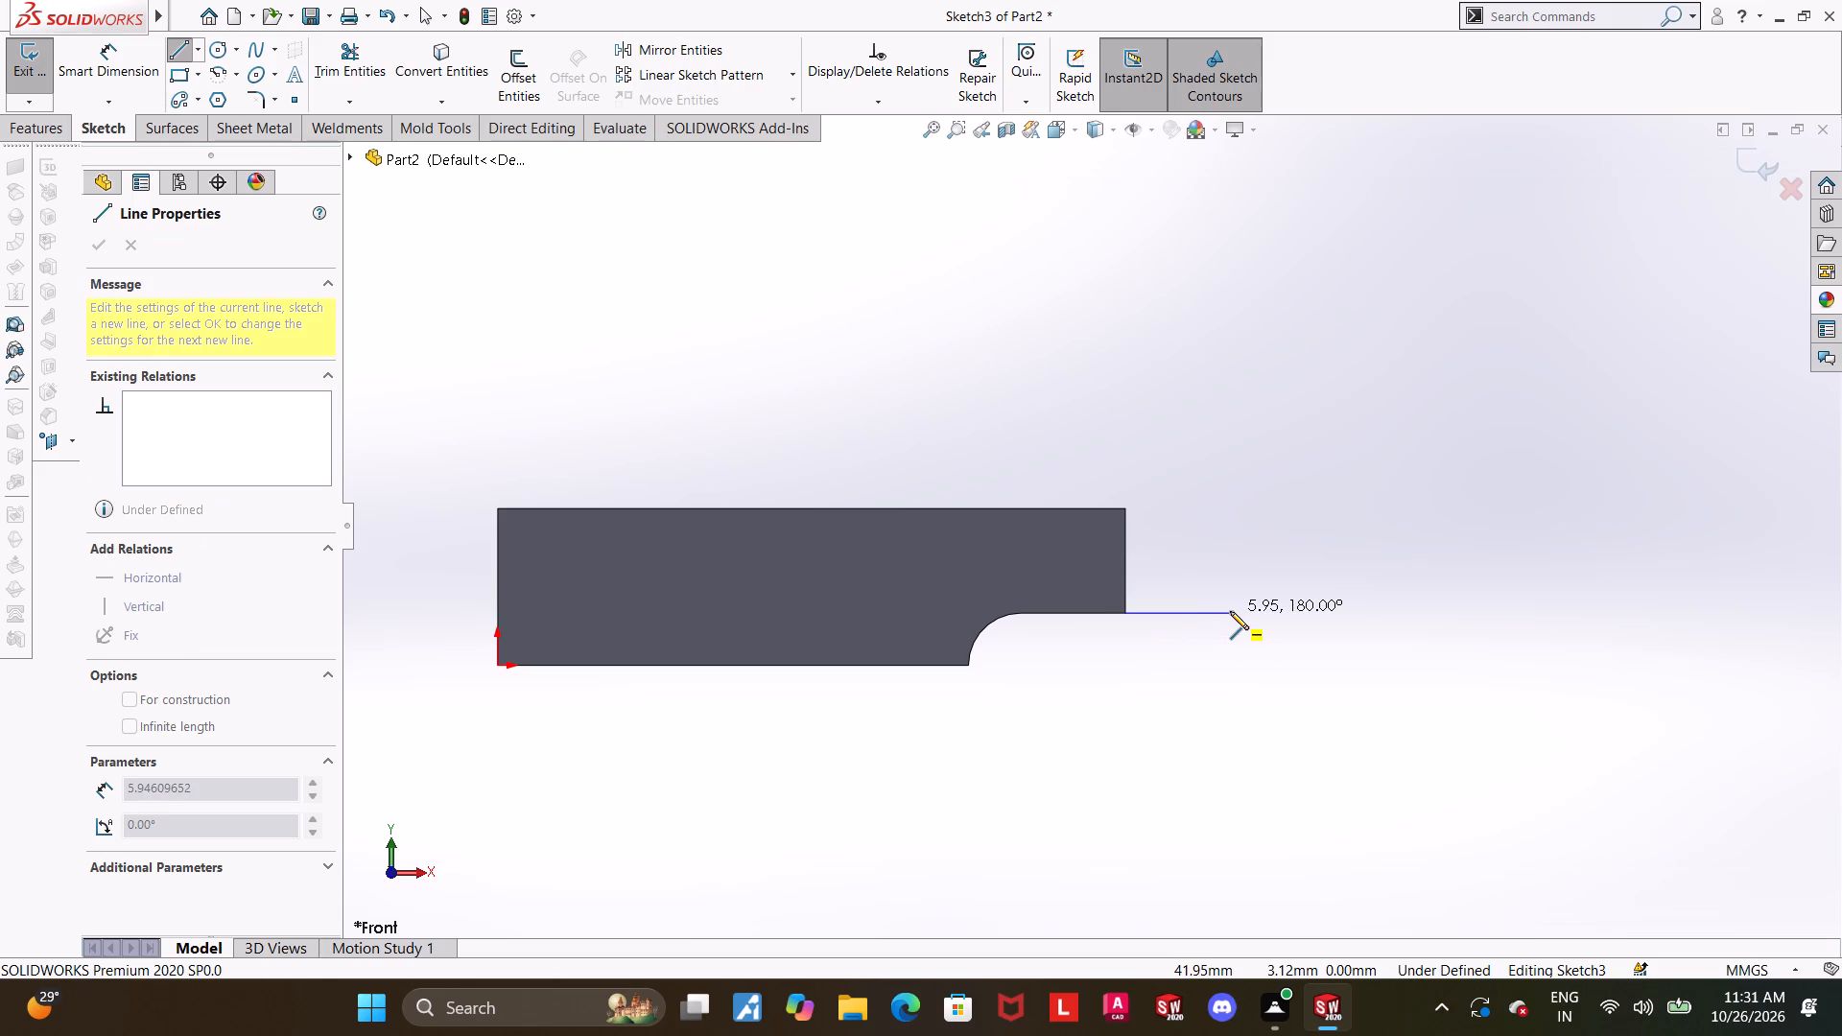
pyautogui.click(1238, 613)
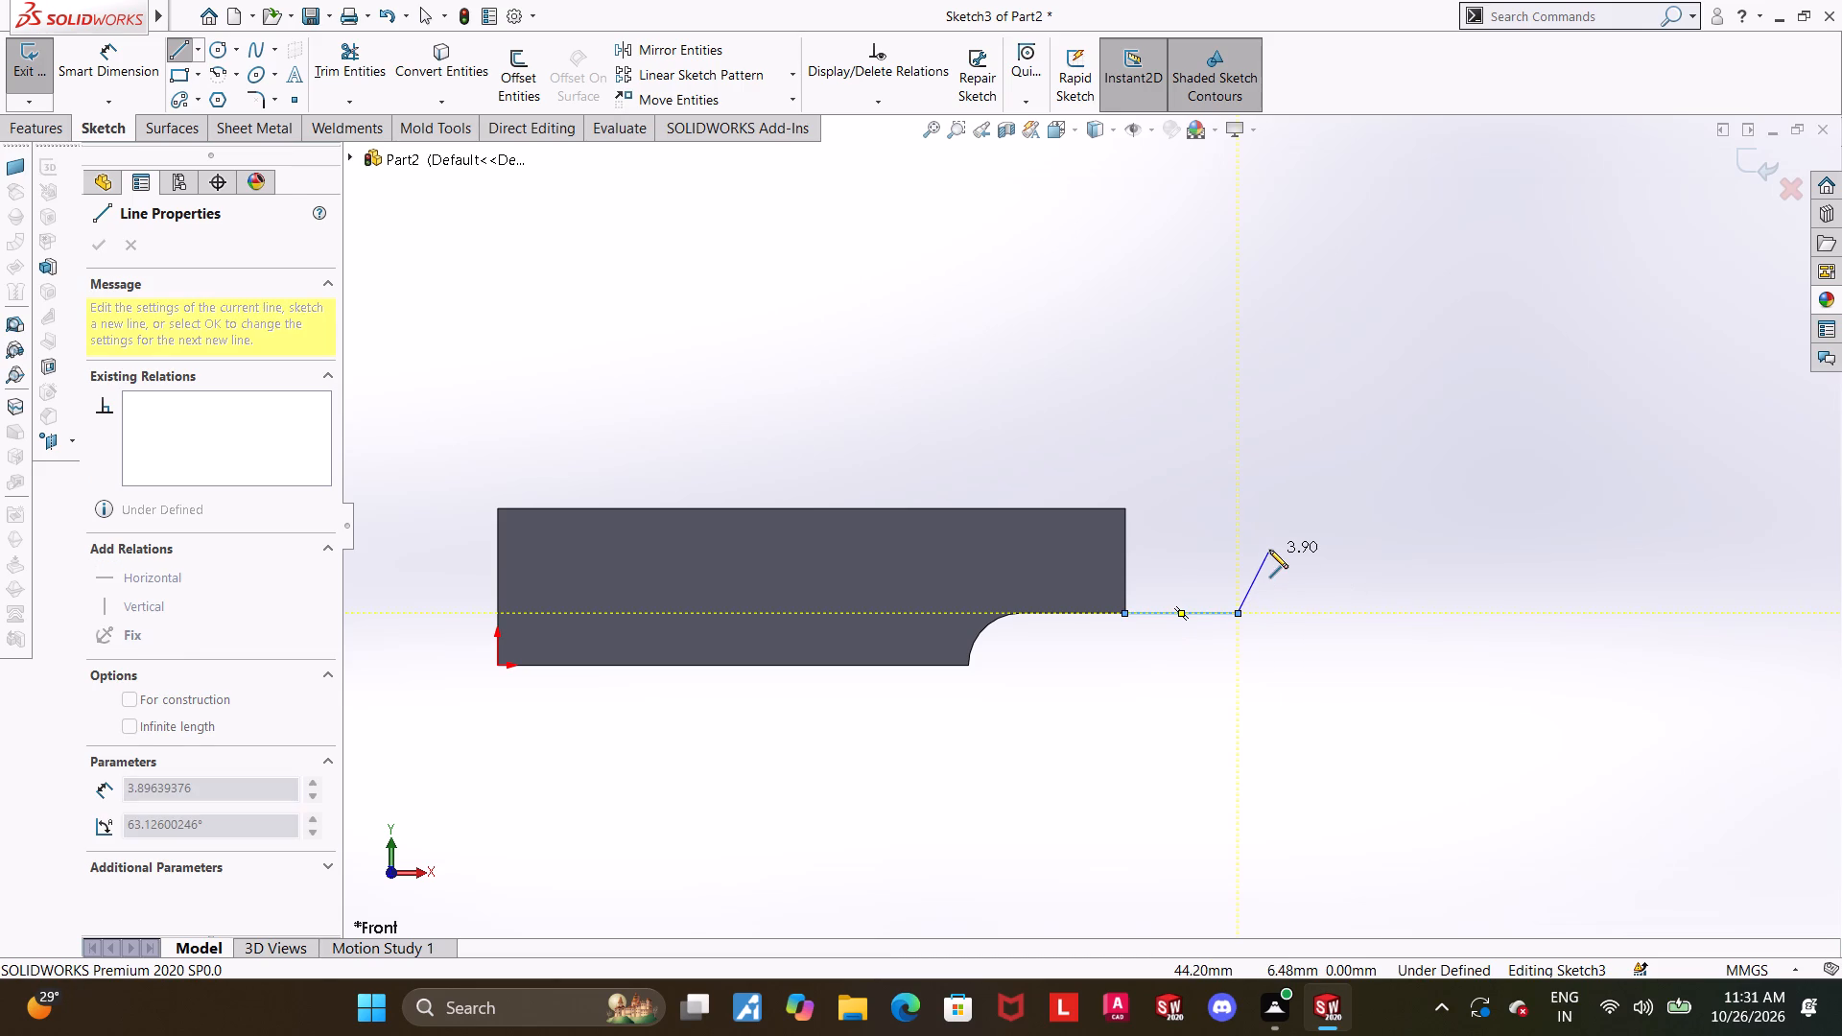
pyautogui.press('Escape')
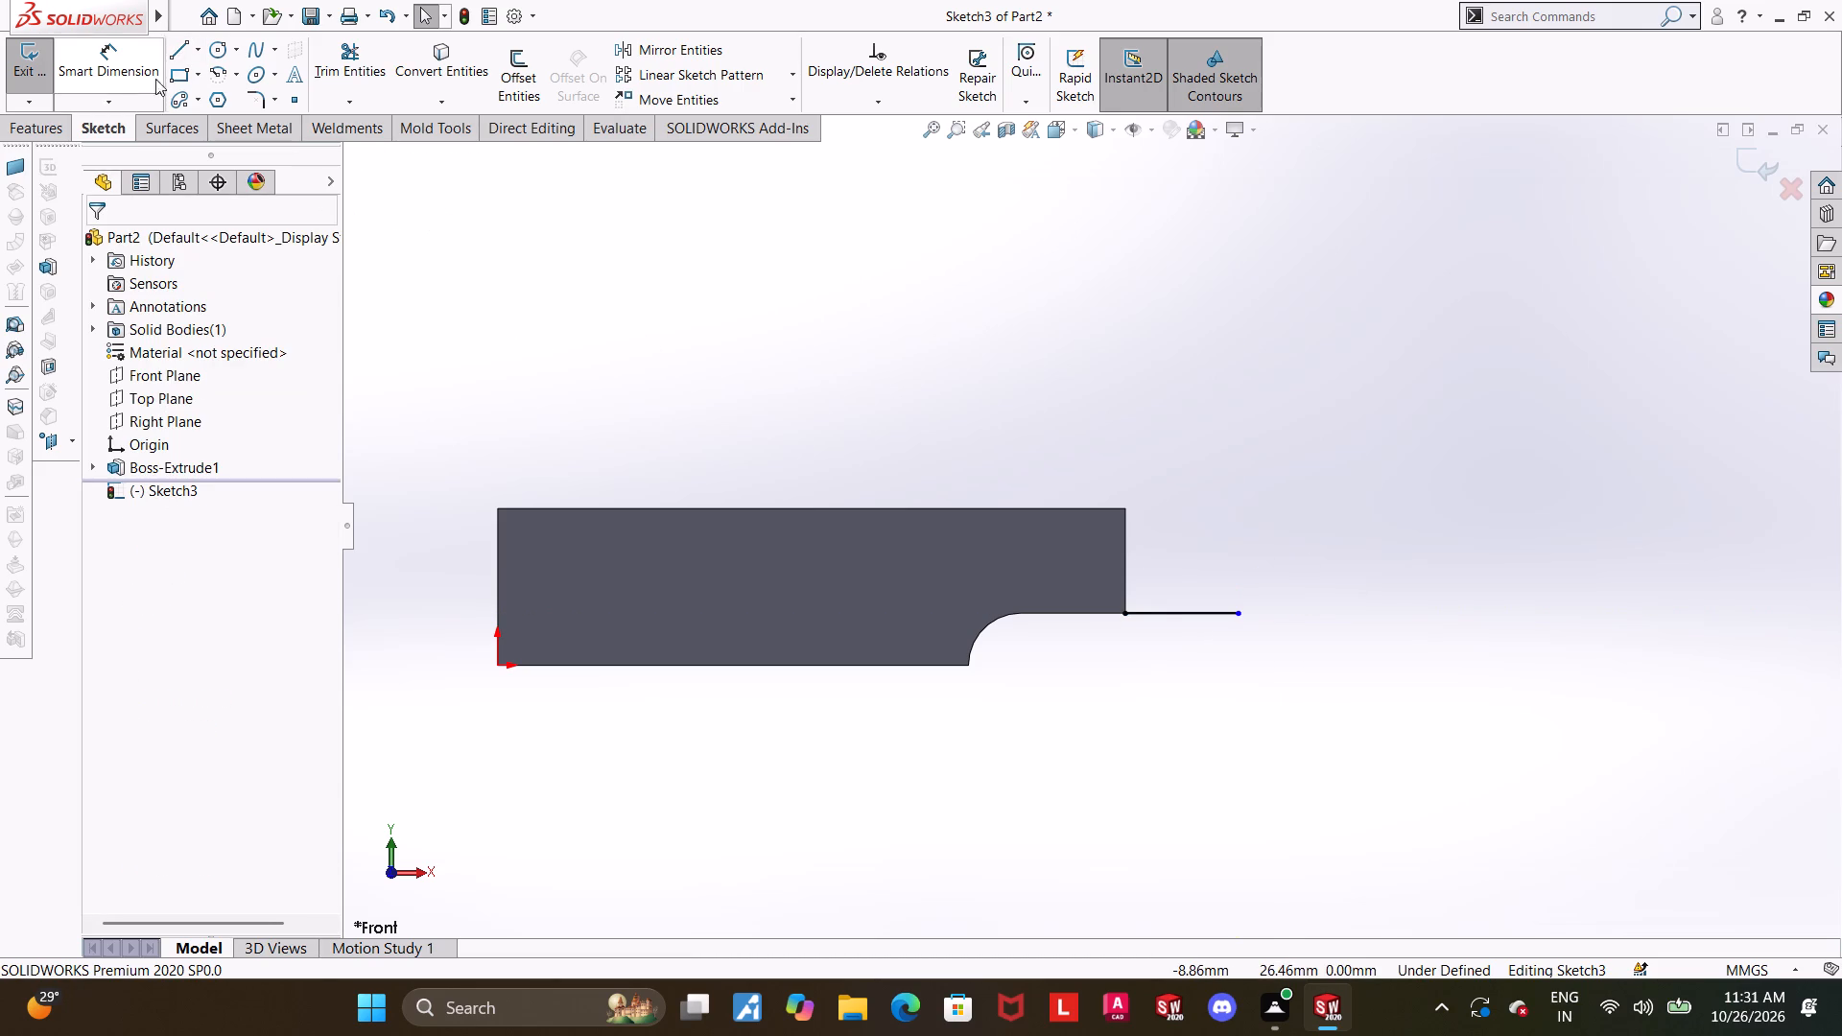
# Sketch a 45° line outward from the stepped end's upper corner, a horizontal line, and an 8 mm vertical line down to the lower line's end.
pyautogui.click(177, 52)
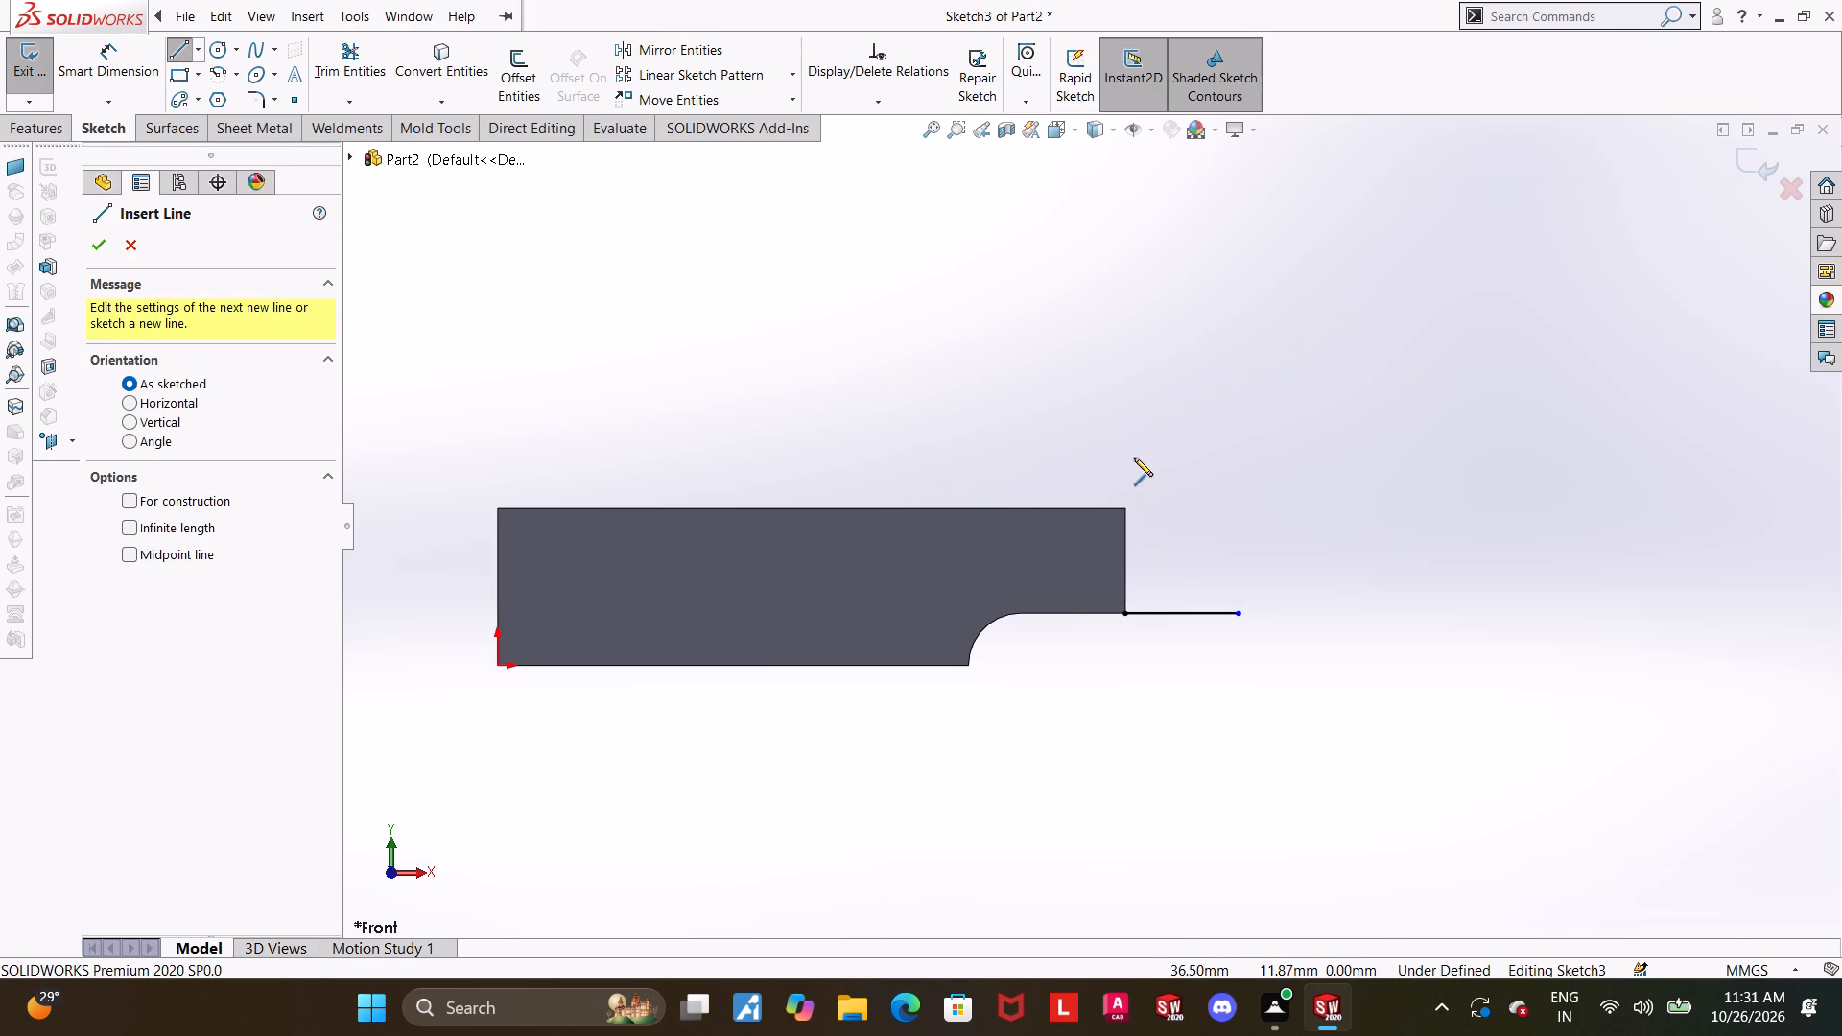
pyautogui.moveTo(1126, 509); pyautogui.dragTo(1135, 505)
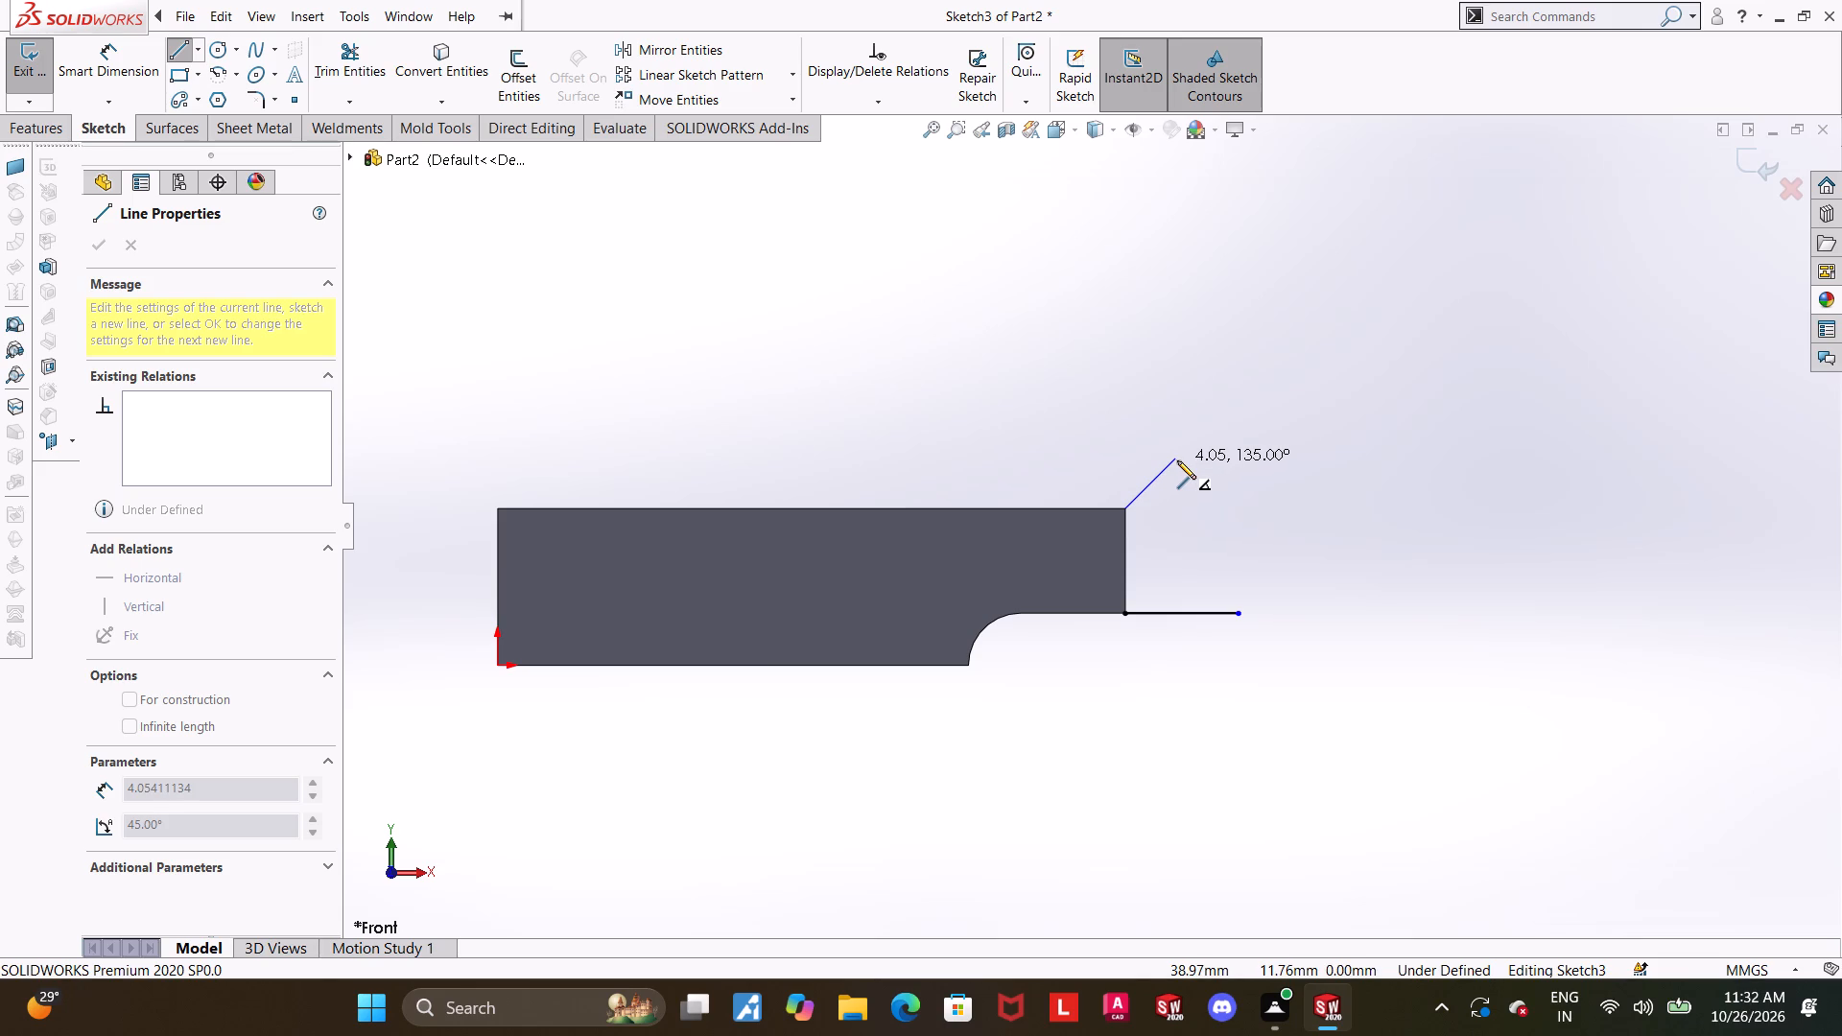
pyautogui.click(1156, 470)
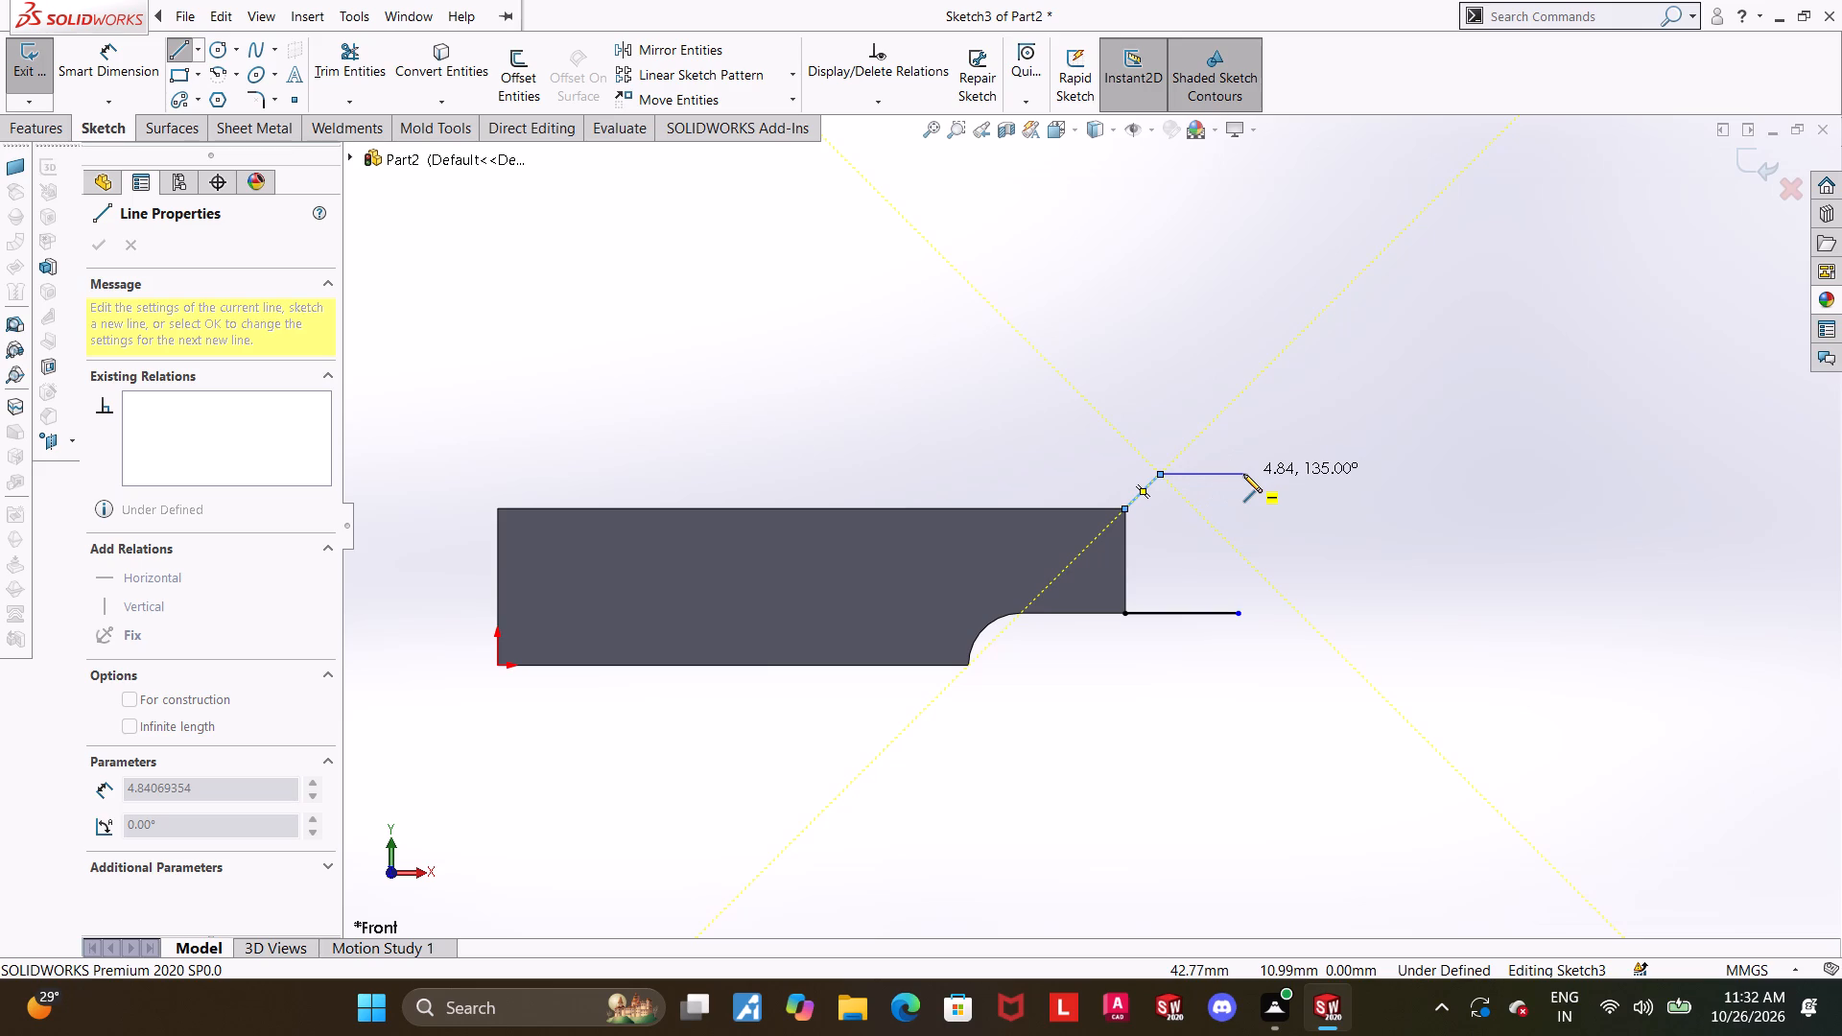
pyautogui.click(1243, 474)
pyautogui.click(1240, 613)
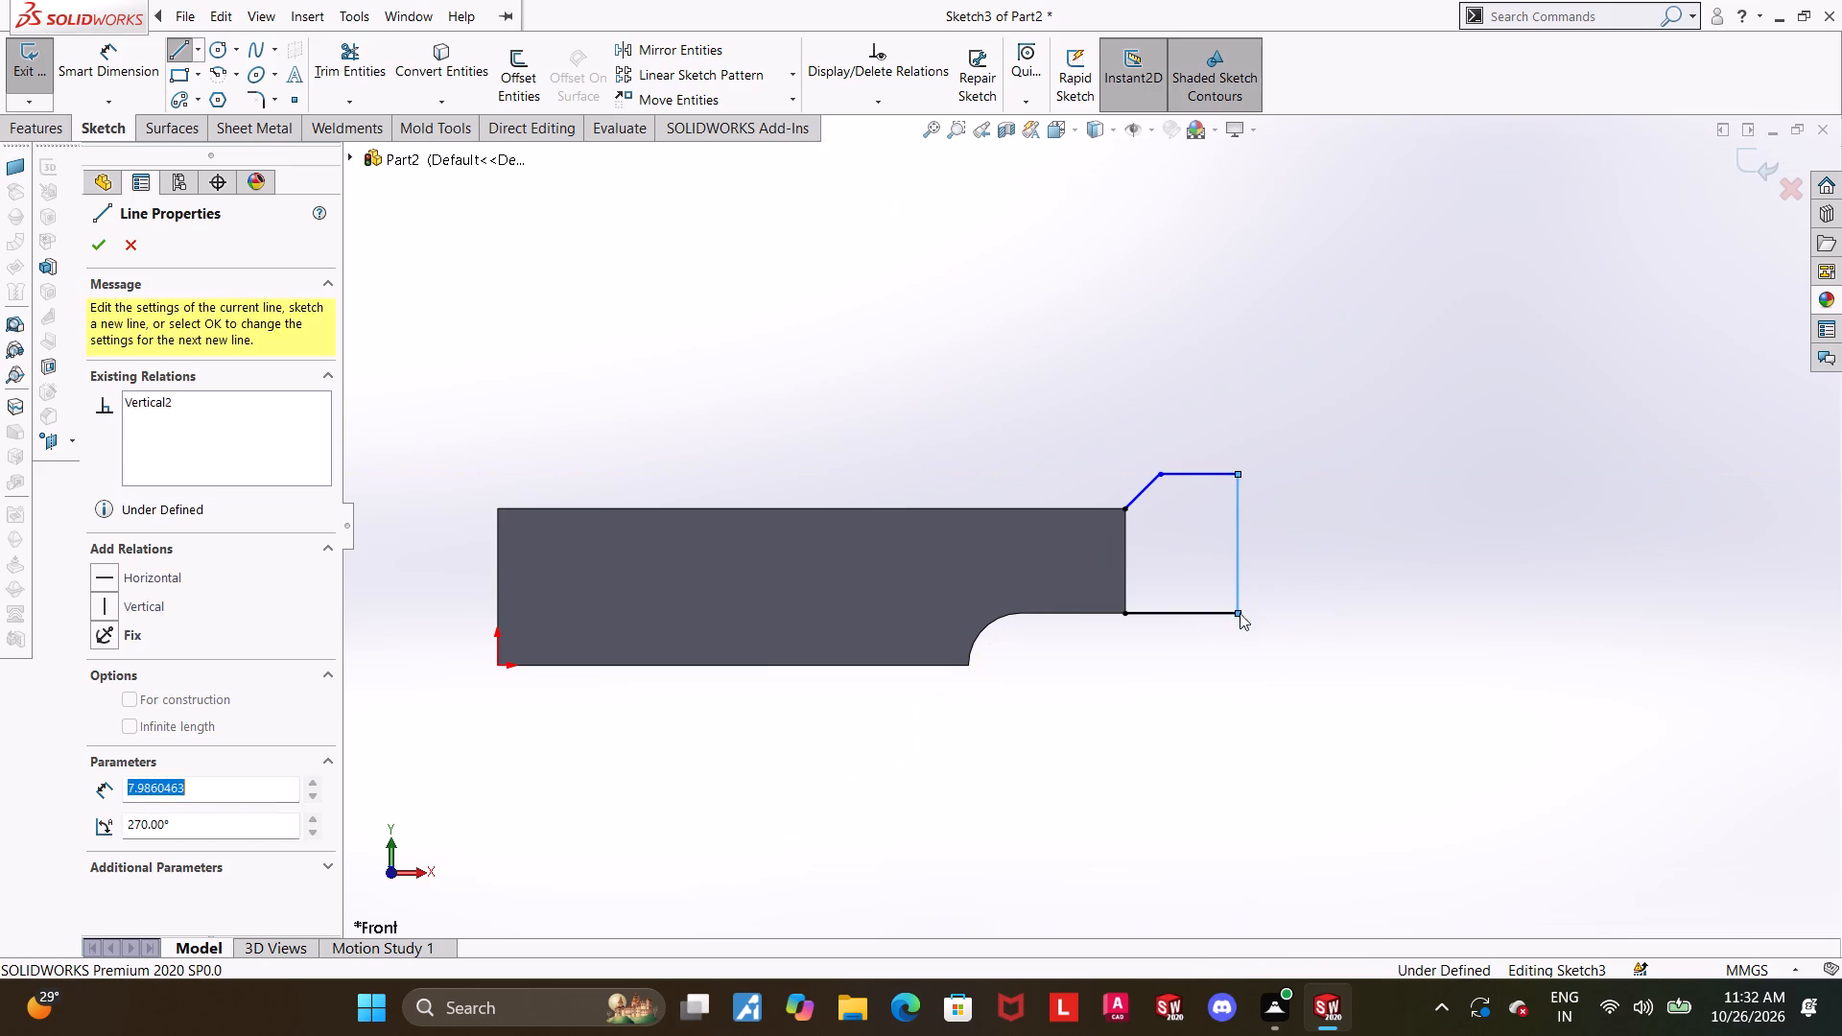
pyautogui.press('Escape')
pyautogui.press('Escape')
pyautogui.press('Escape')
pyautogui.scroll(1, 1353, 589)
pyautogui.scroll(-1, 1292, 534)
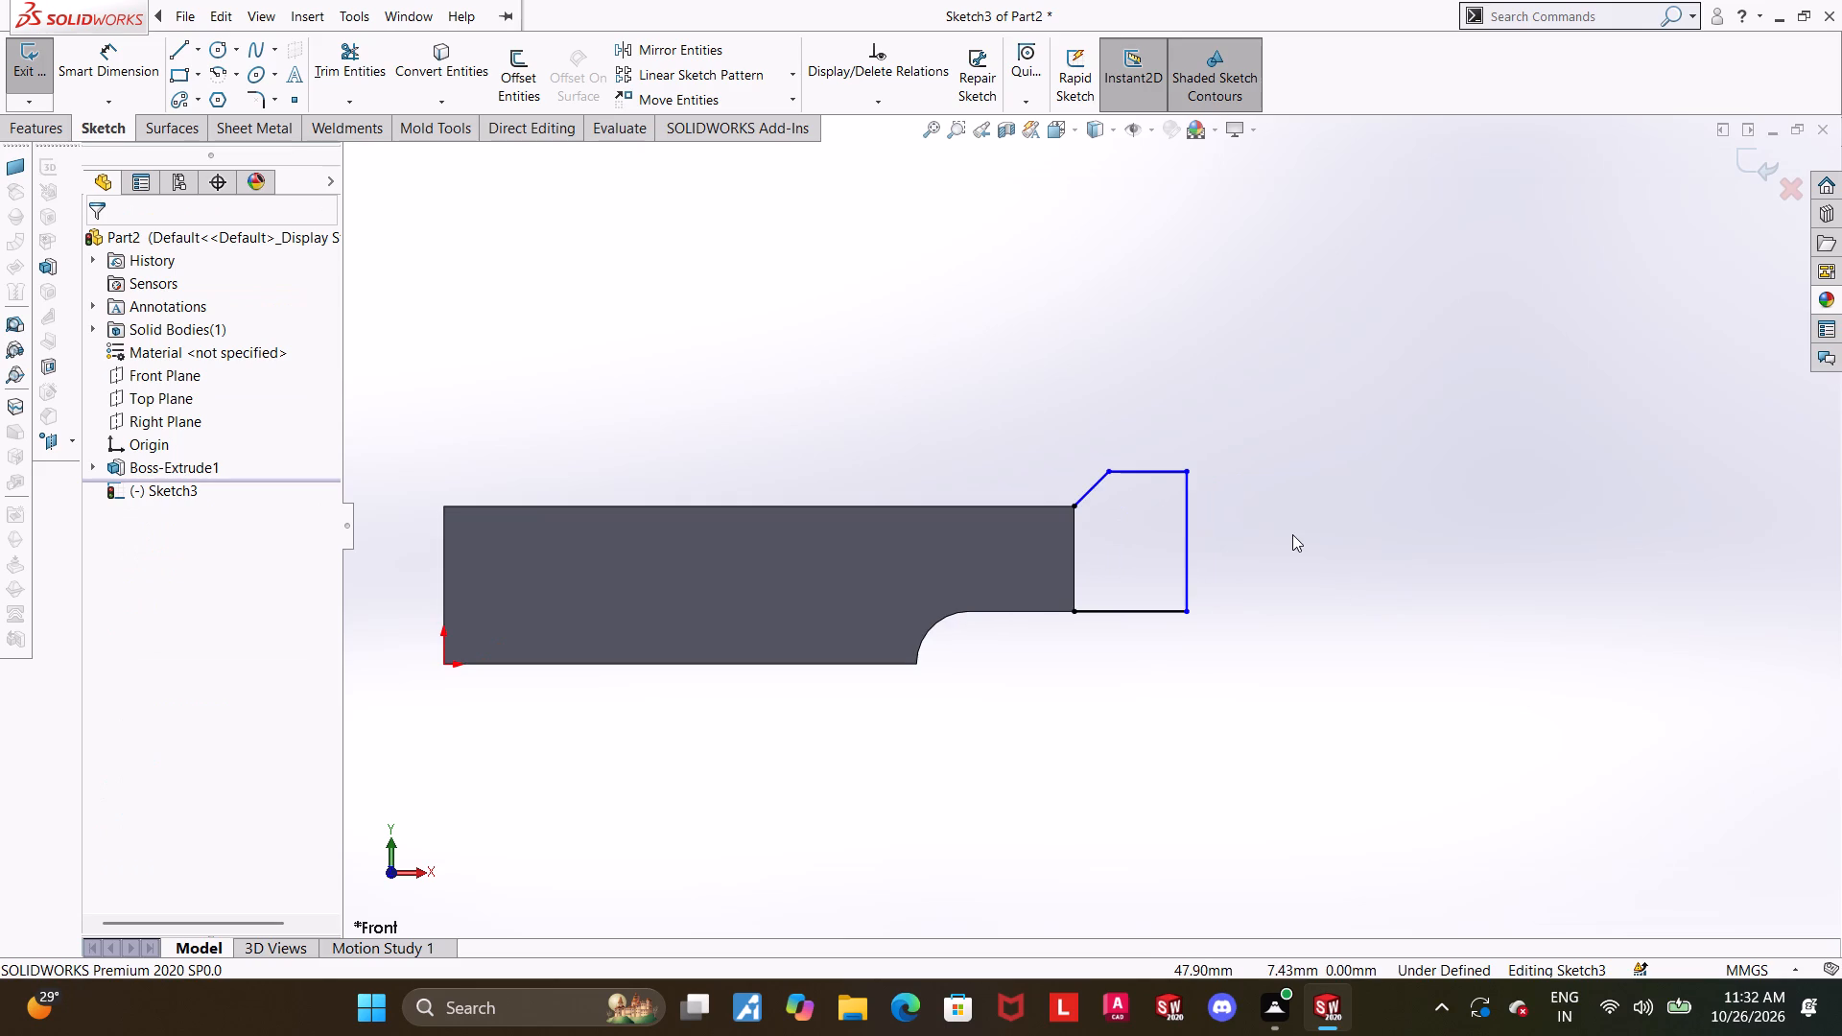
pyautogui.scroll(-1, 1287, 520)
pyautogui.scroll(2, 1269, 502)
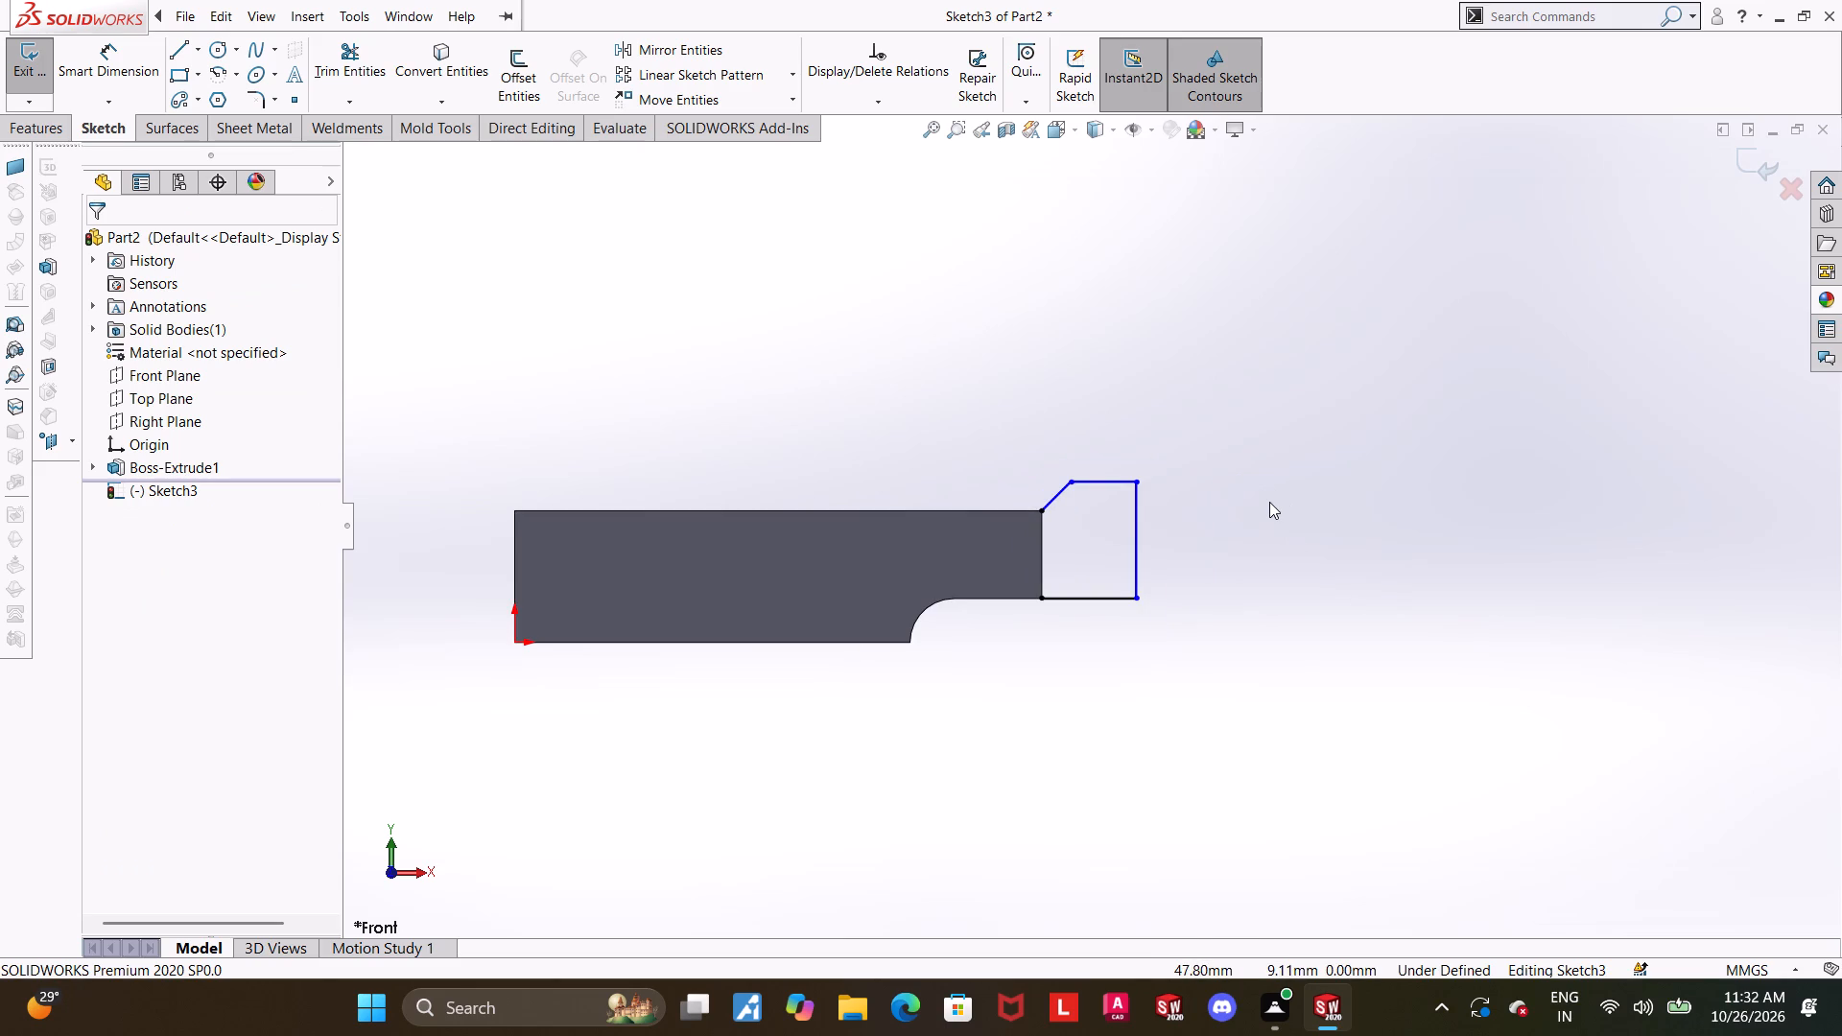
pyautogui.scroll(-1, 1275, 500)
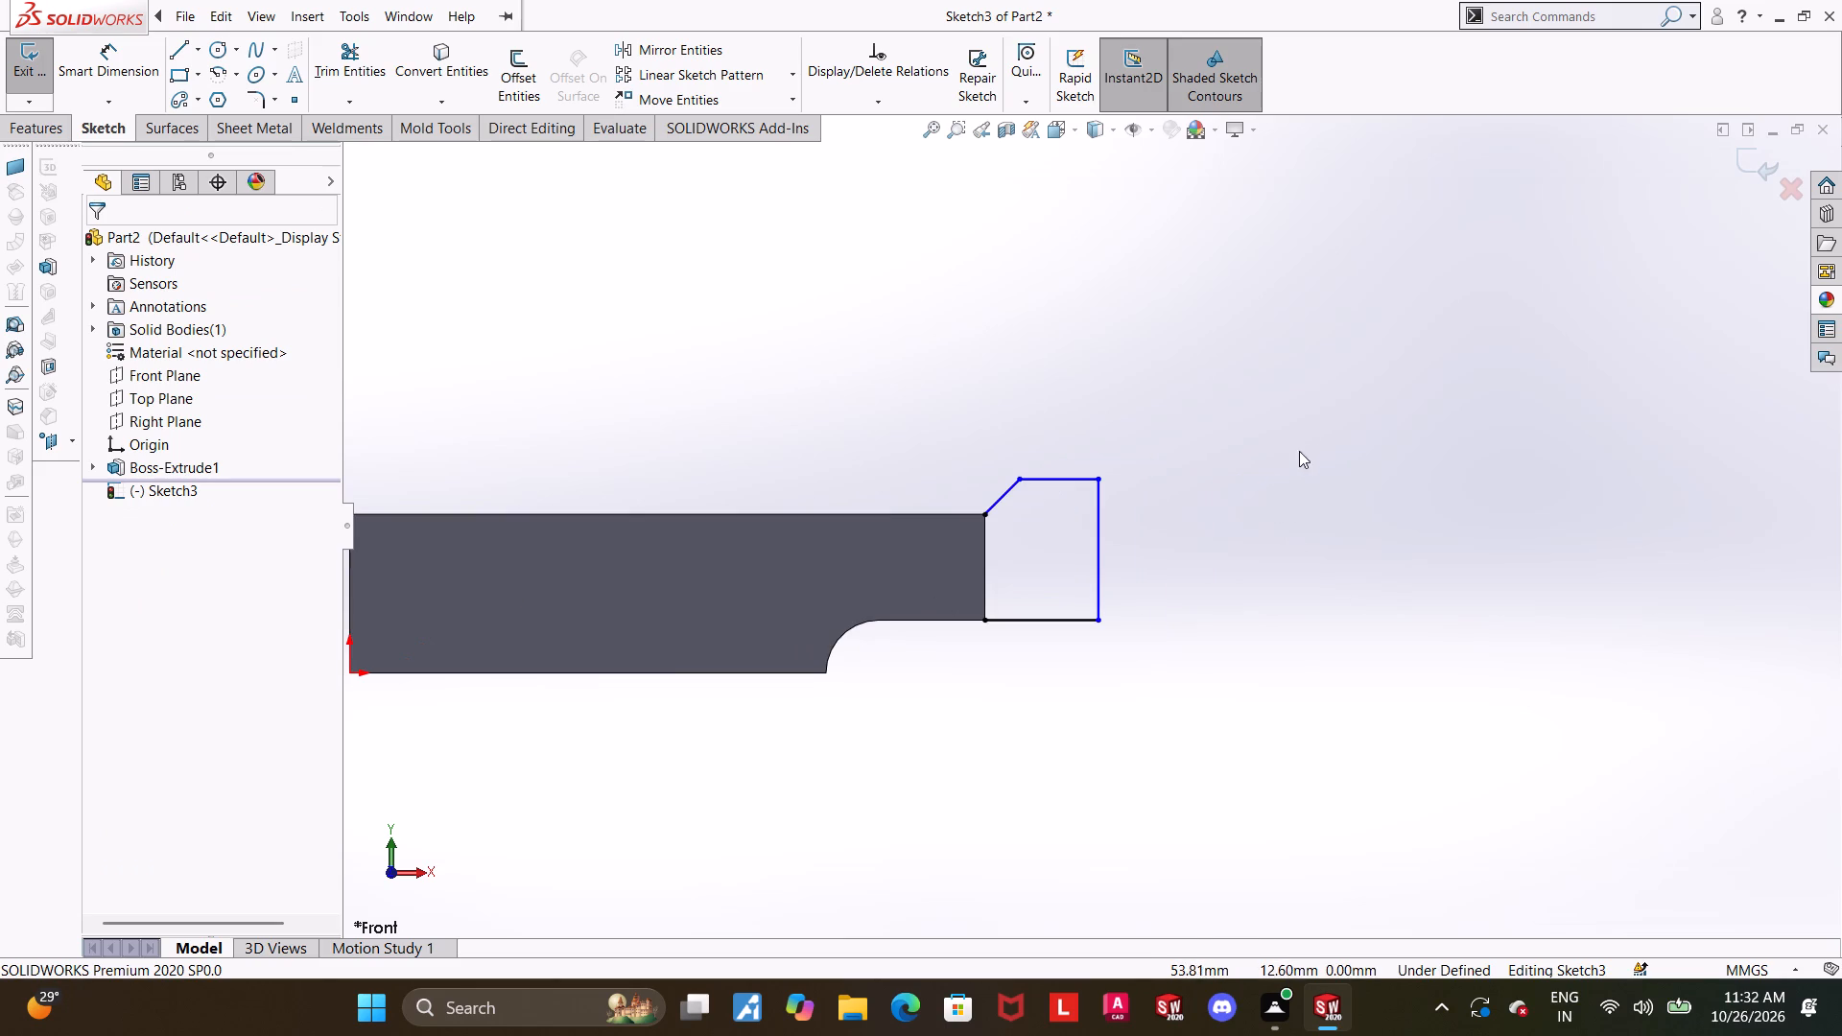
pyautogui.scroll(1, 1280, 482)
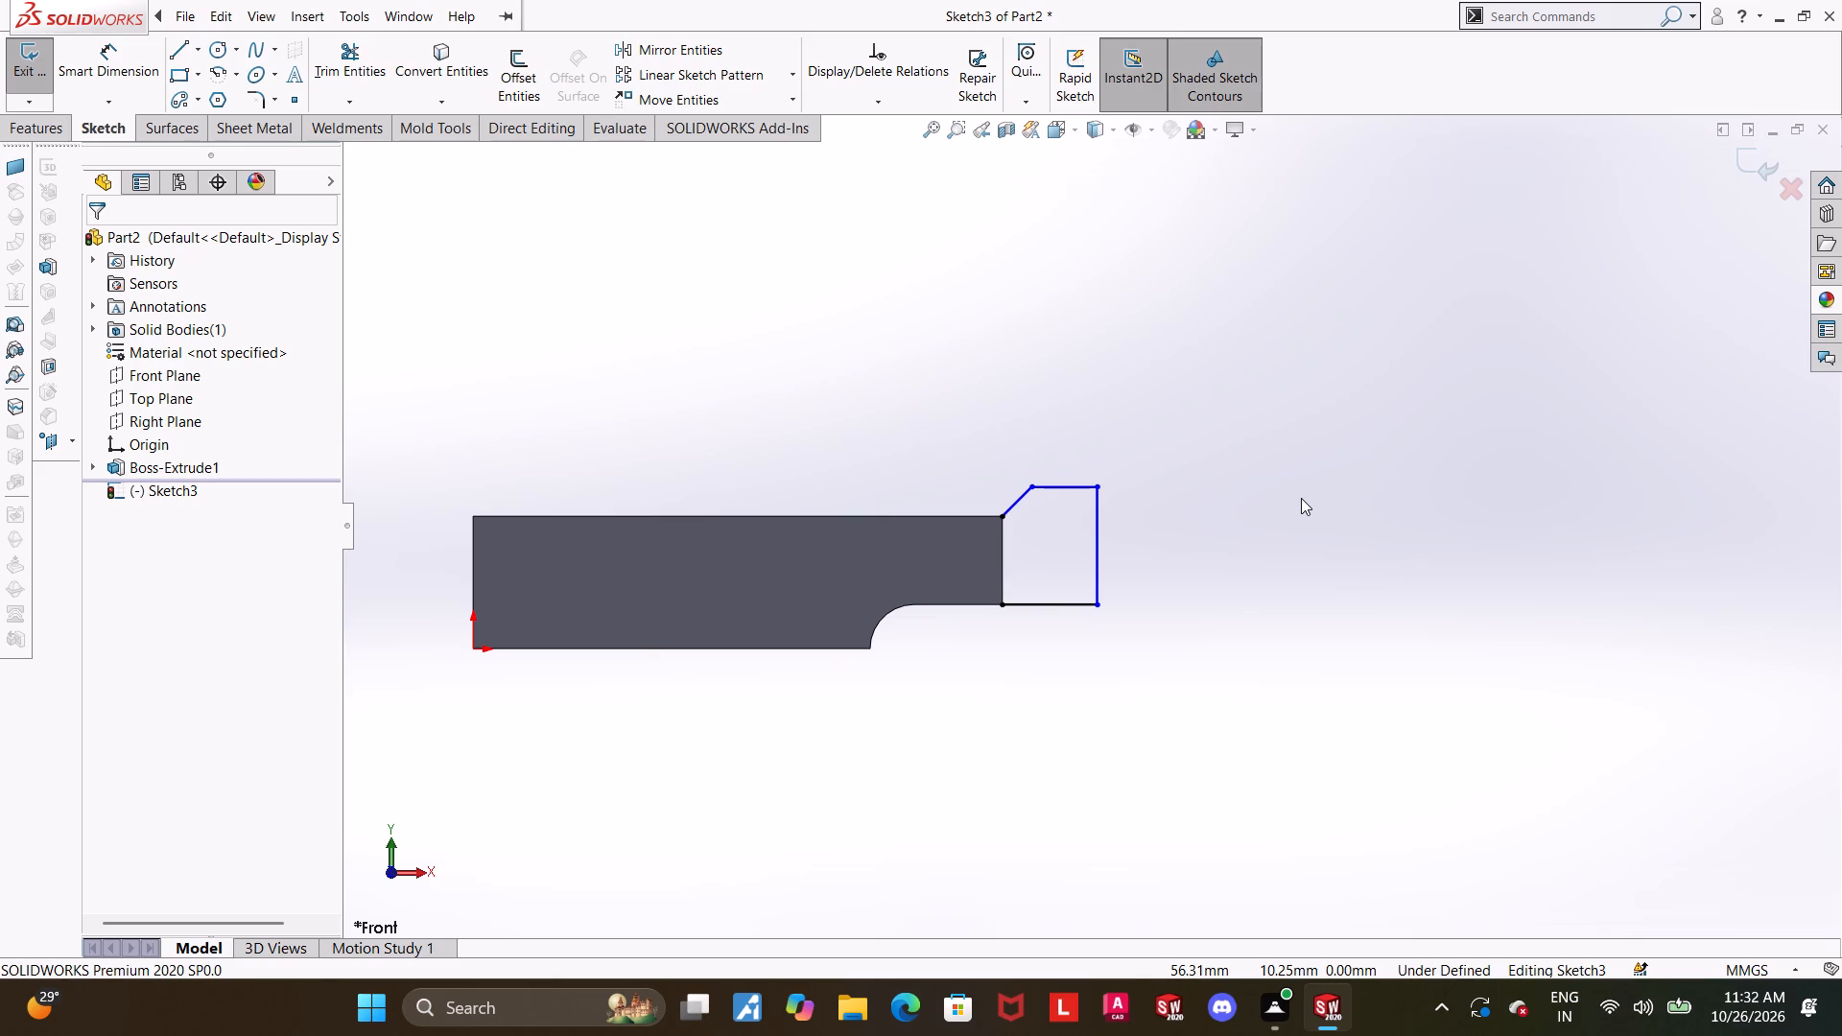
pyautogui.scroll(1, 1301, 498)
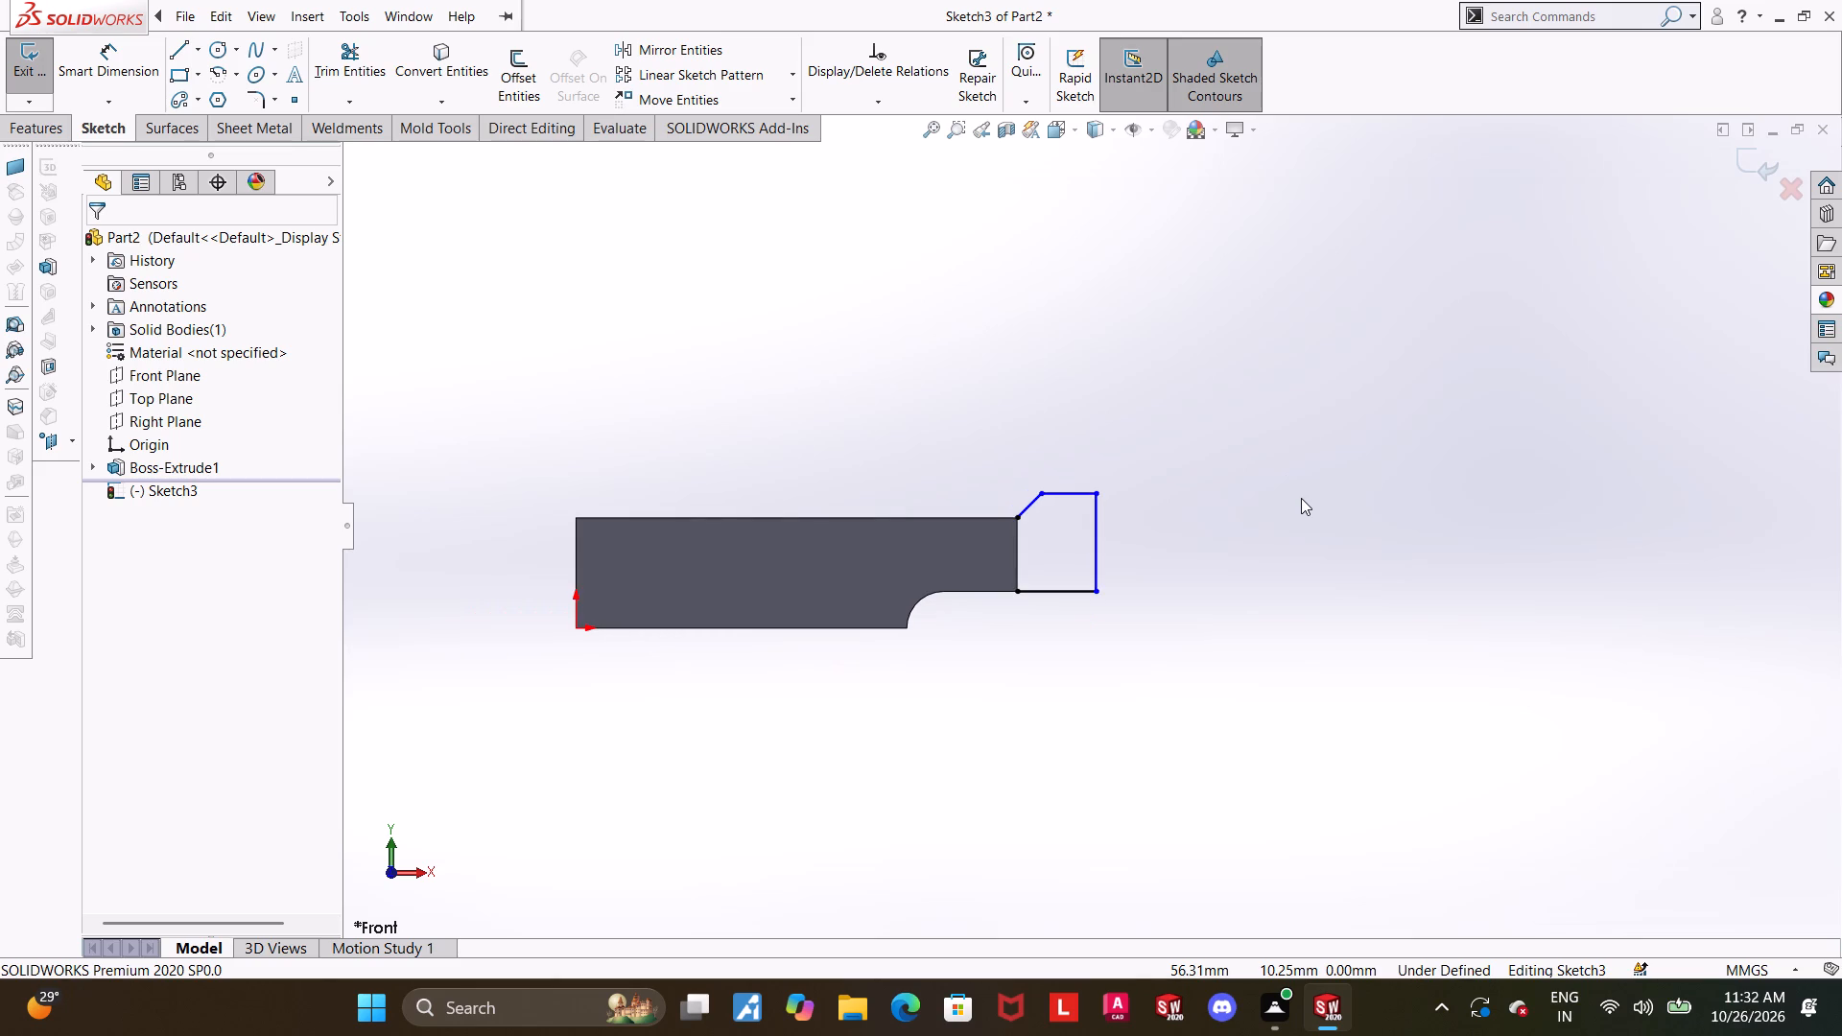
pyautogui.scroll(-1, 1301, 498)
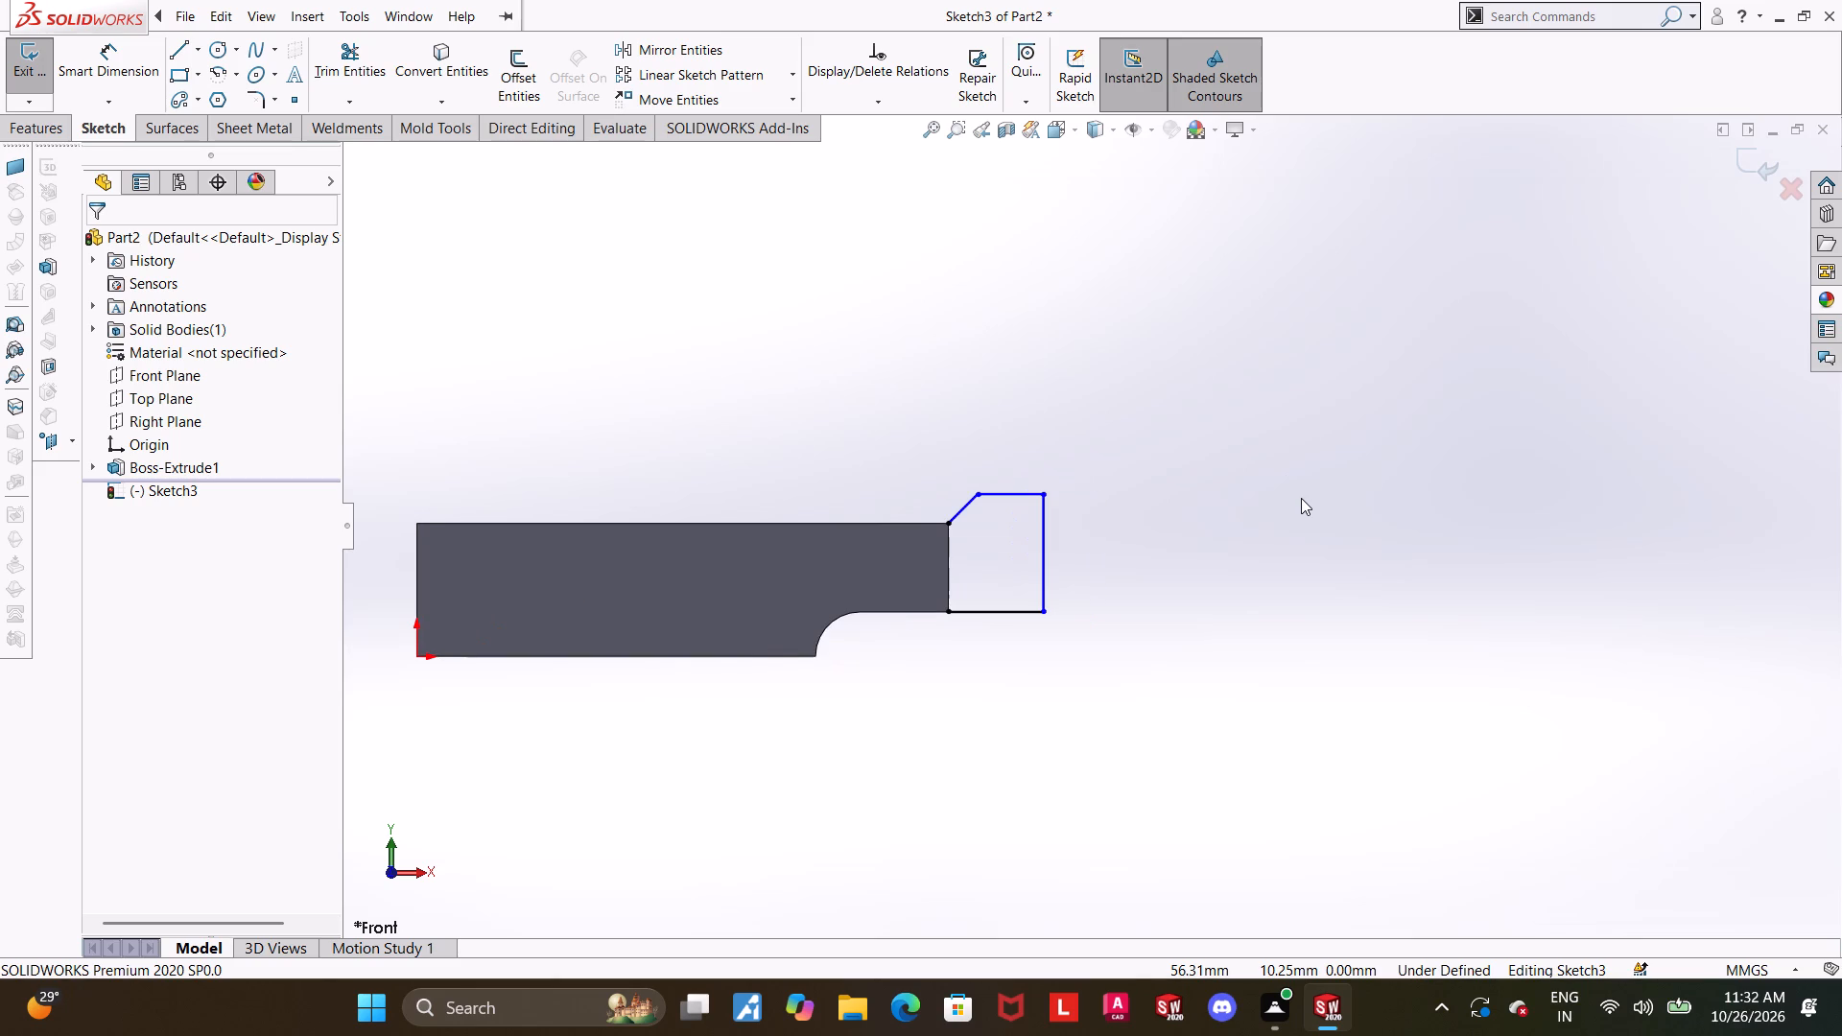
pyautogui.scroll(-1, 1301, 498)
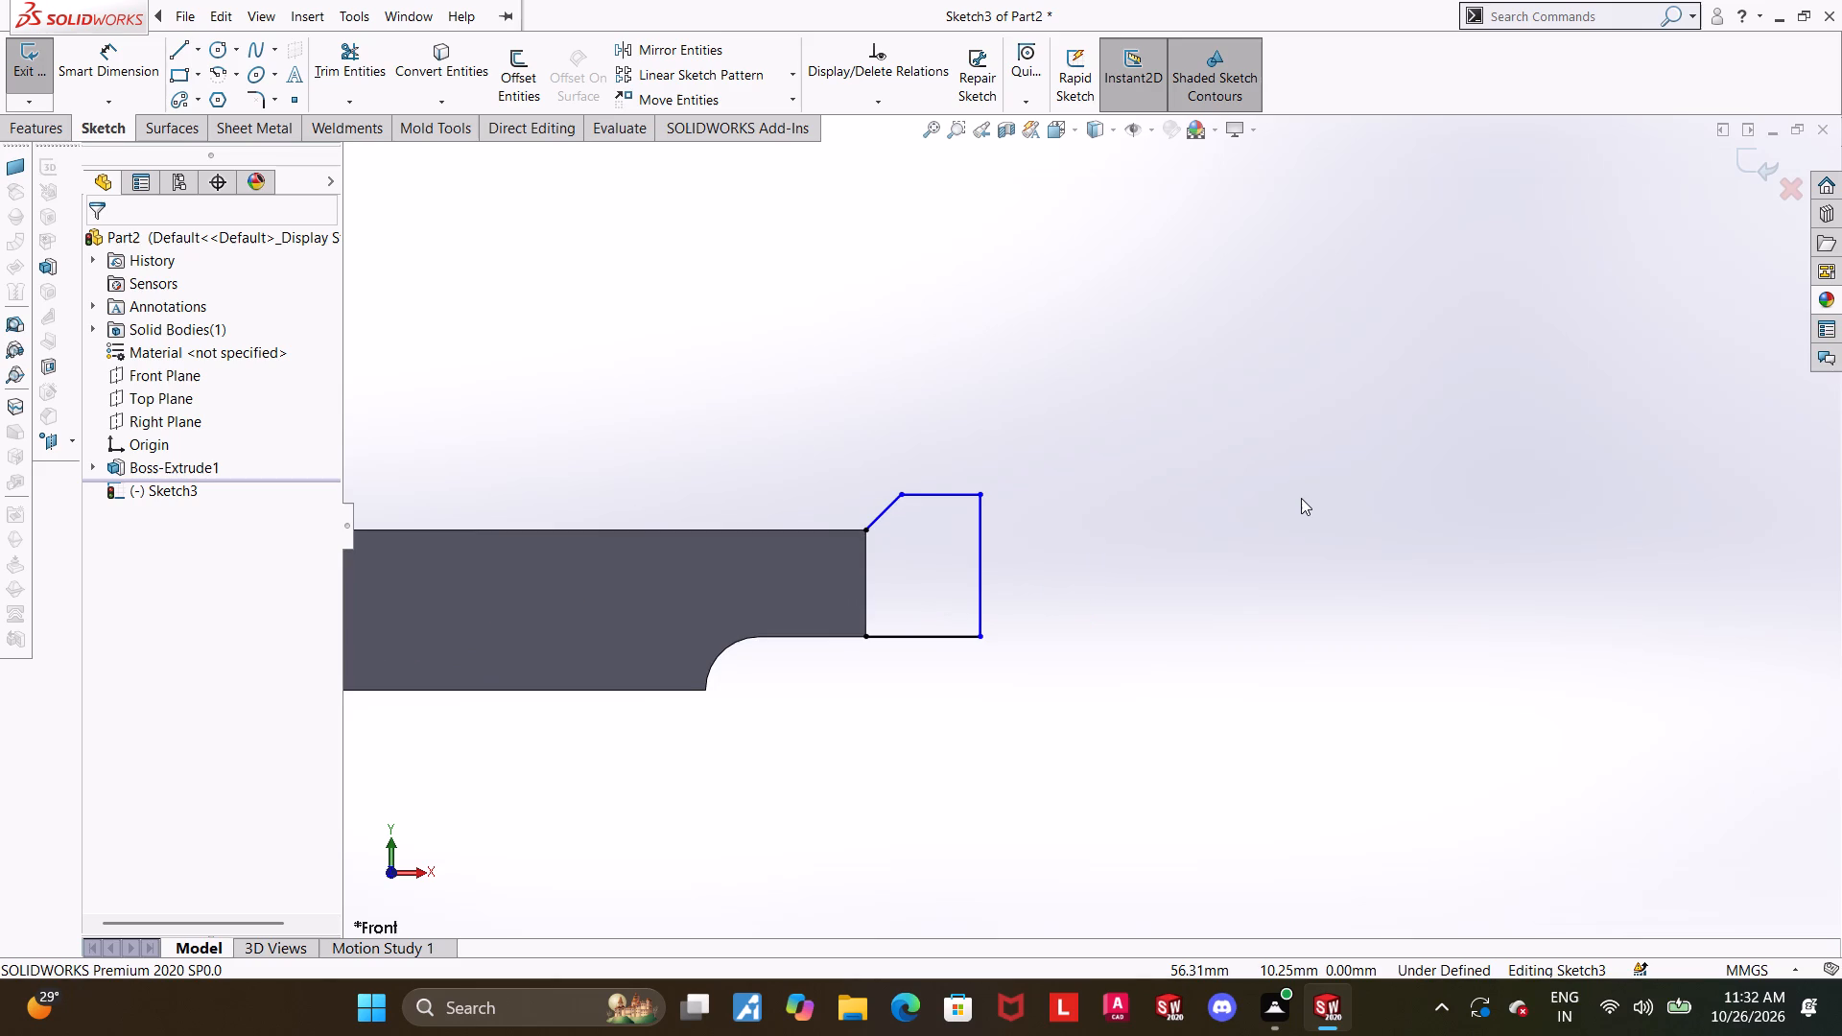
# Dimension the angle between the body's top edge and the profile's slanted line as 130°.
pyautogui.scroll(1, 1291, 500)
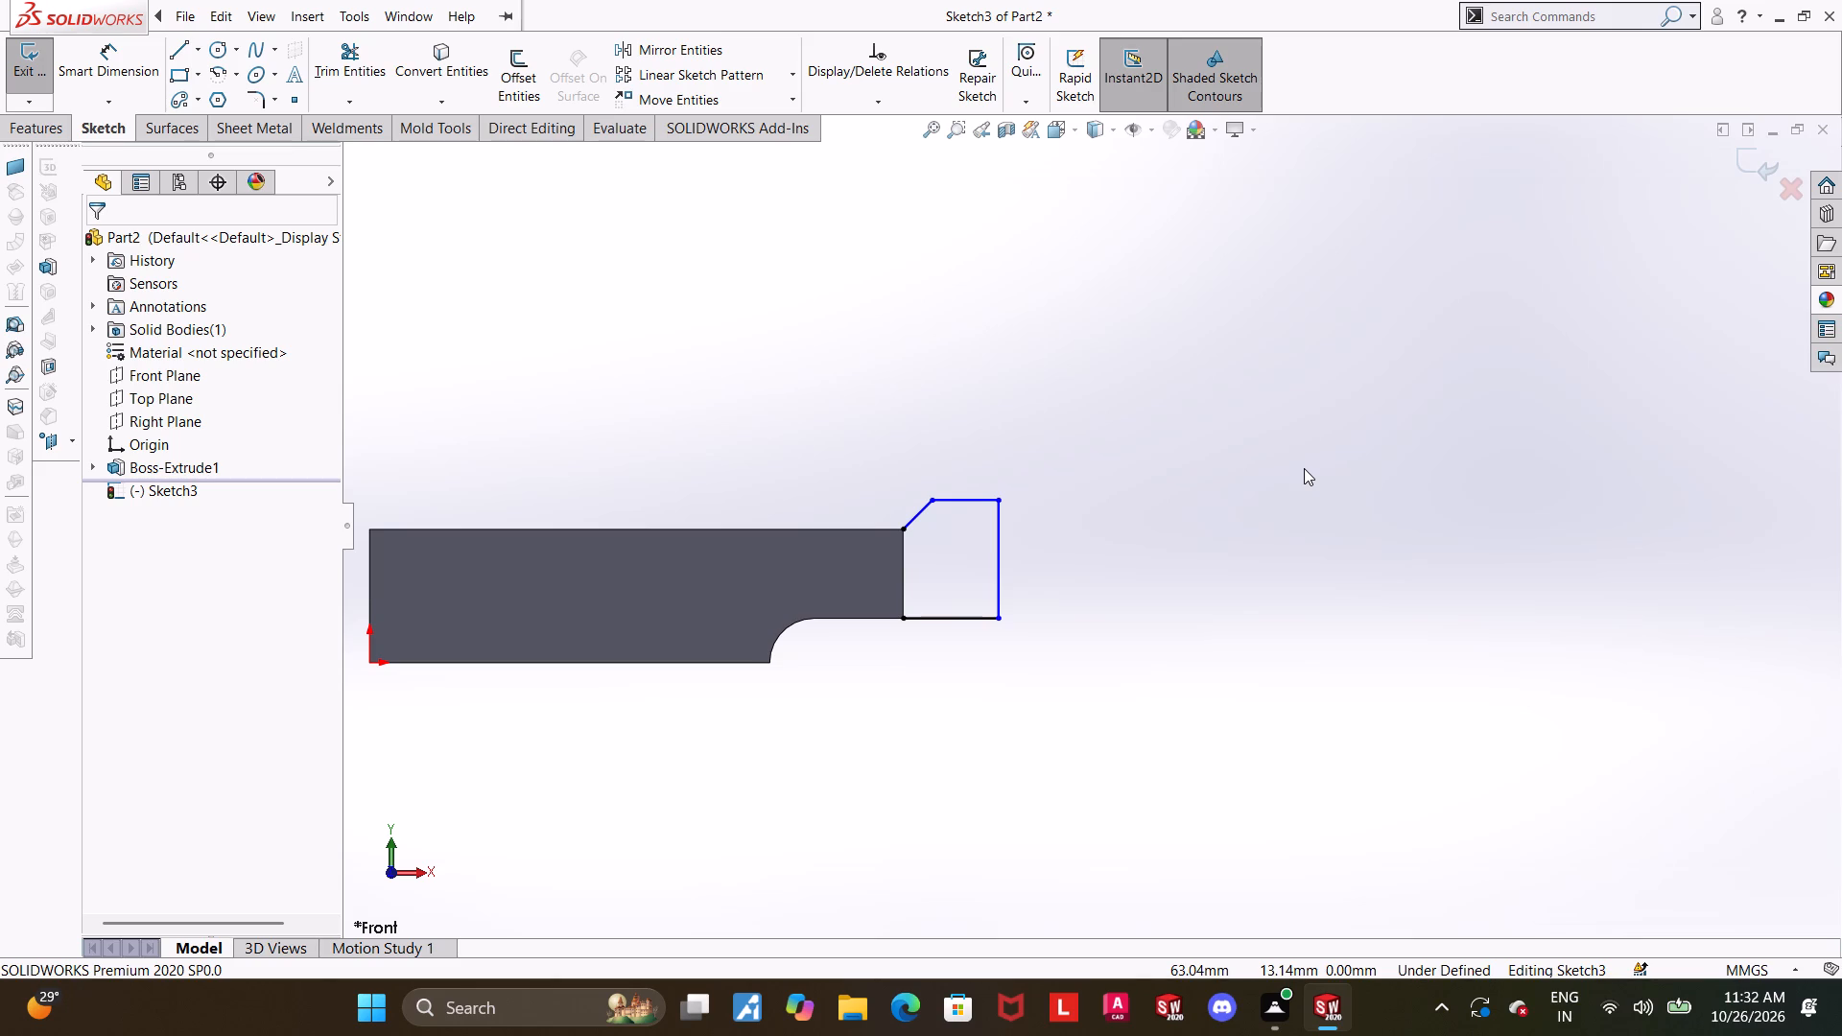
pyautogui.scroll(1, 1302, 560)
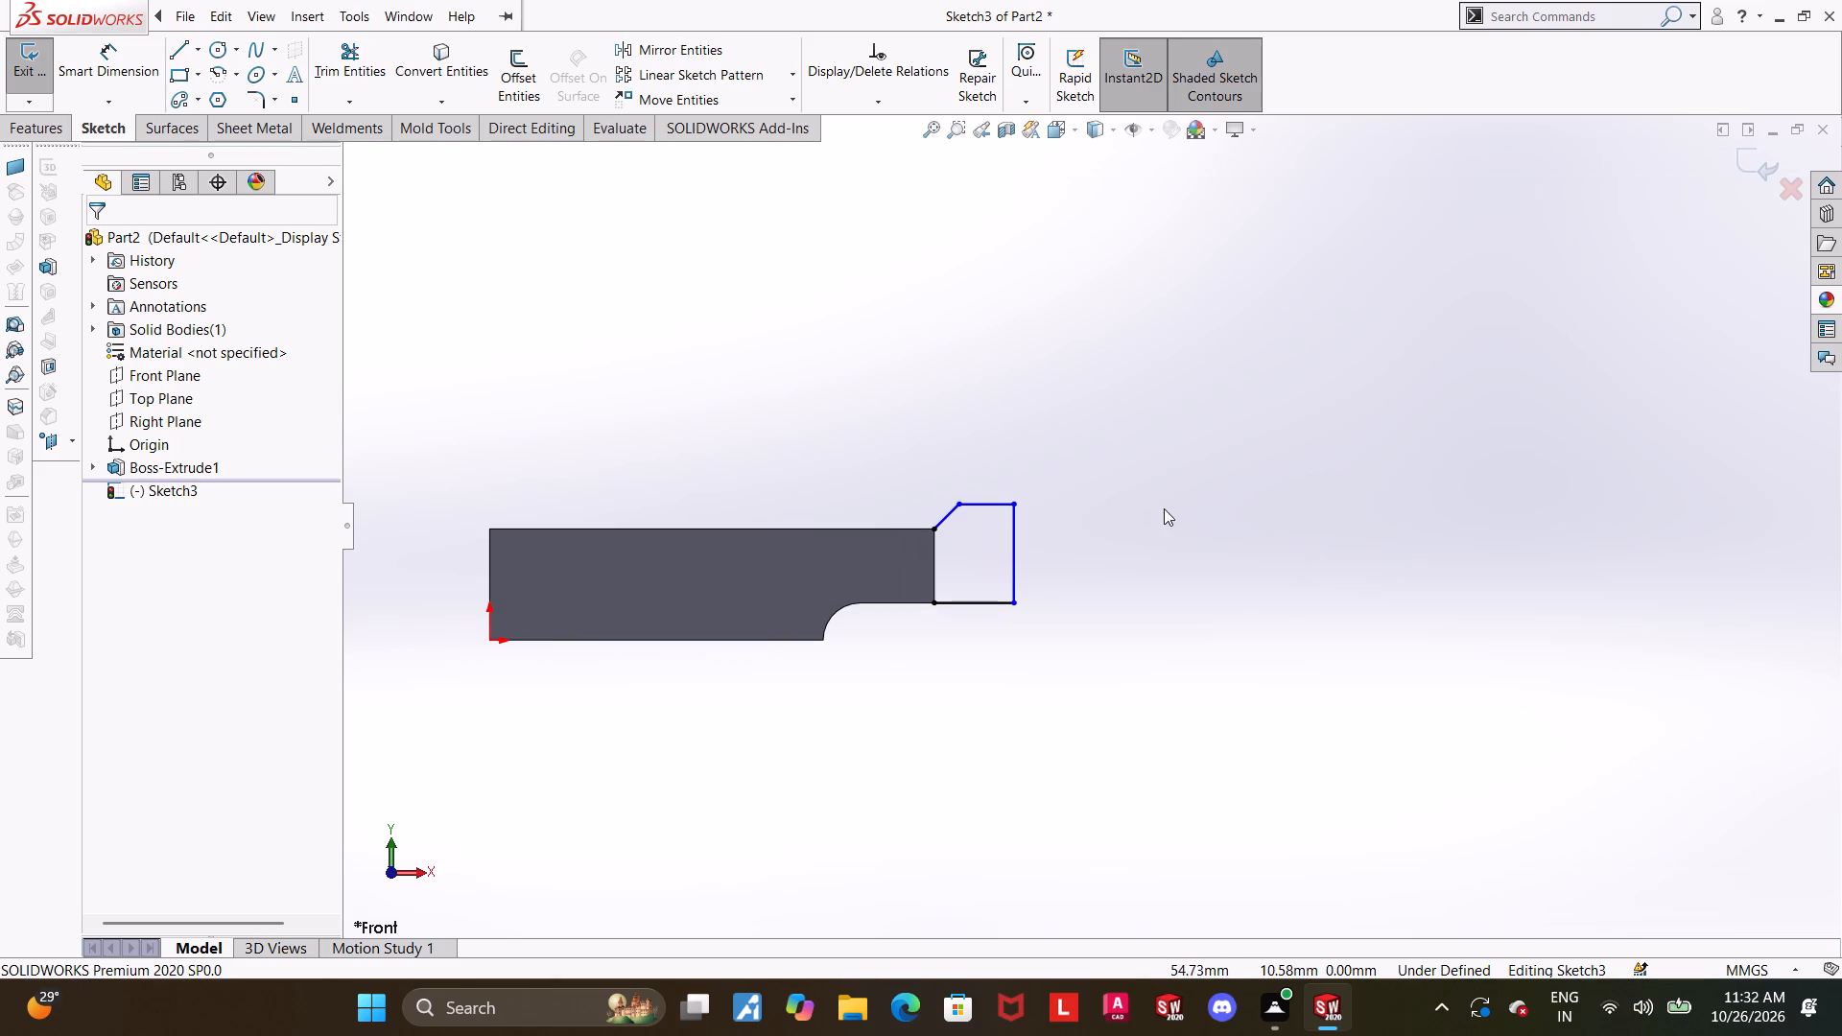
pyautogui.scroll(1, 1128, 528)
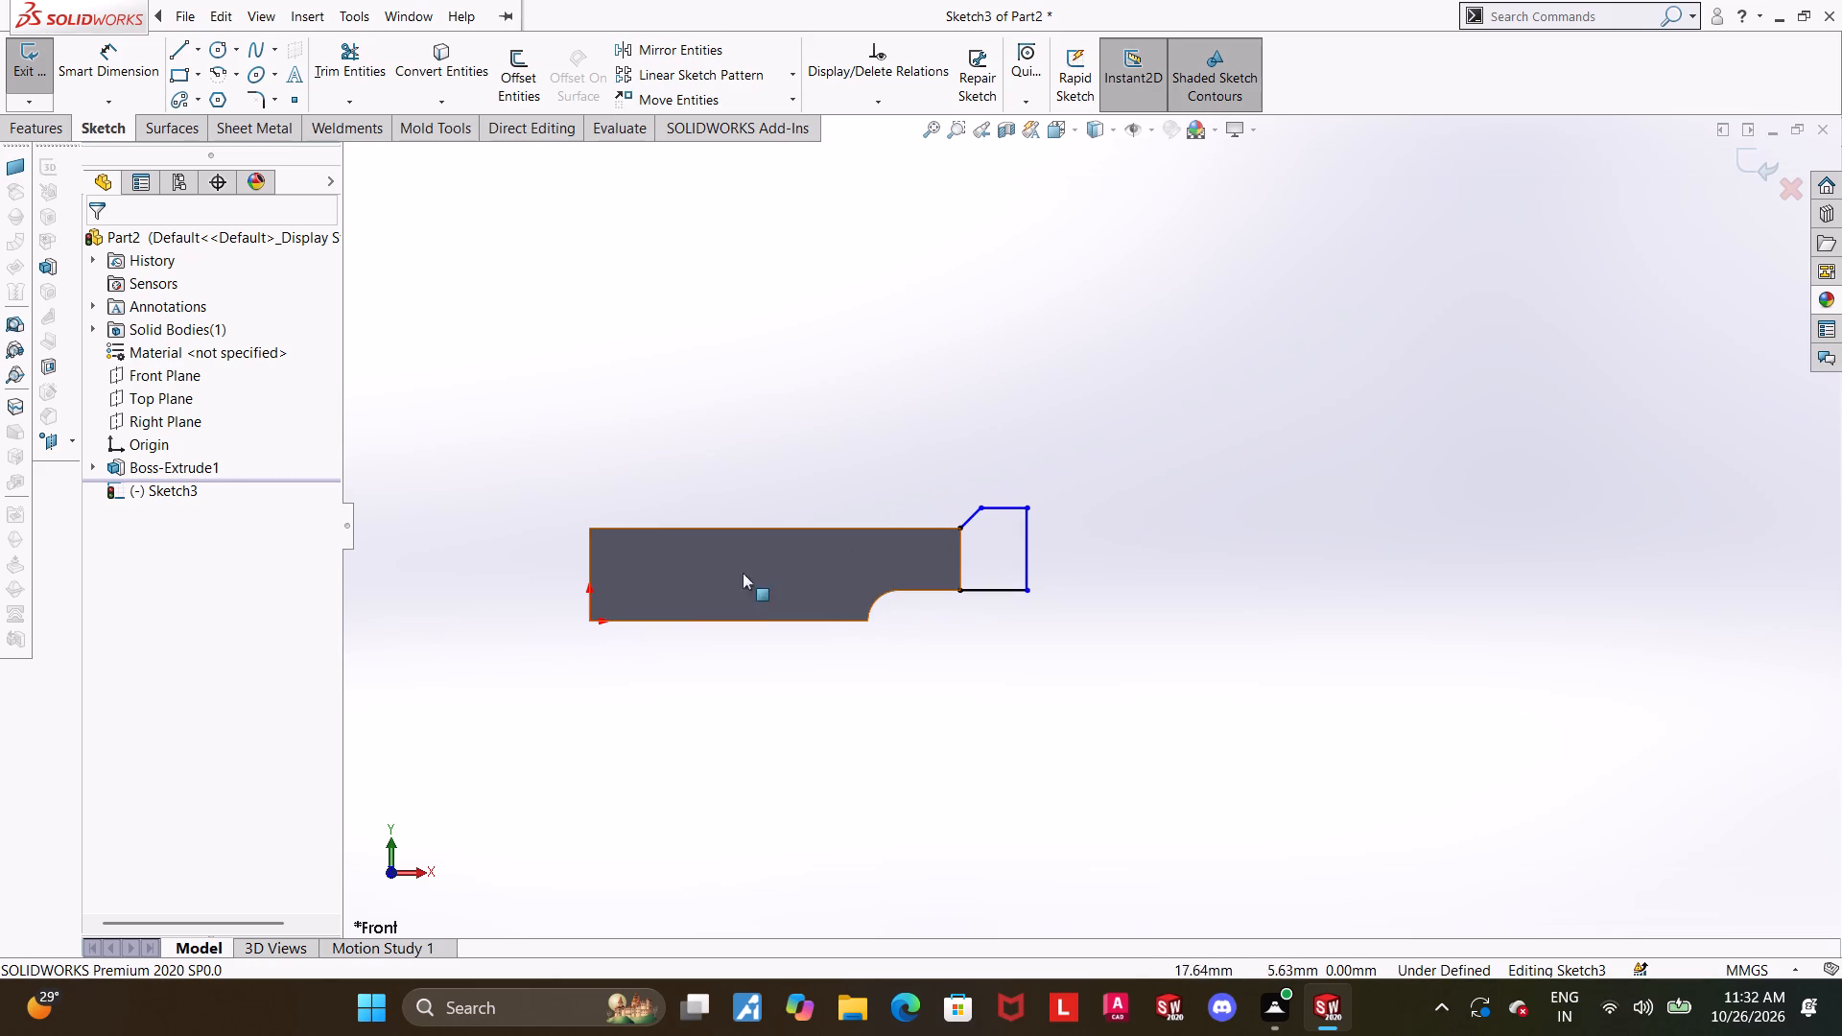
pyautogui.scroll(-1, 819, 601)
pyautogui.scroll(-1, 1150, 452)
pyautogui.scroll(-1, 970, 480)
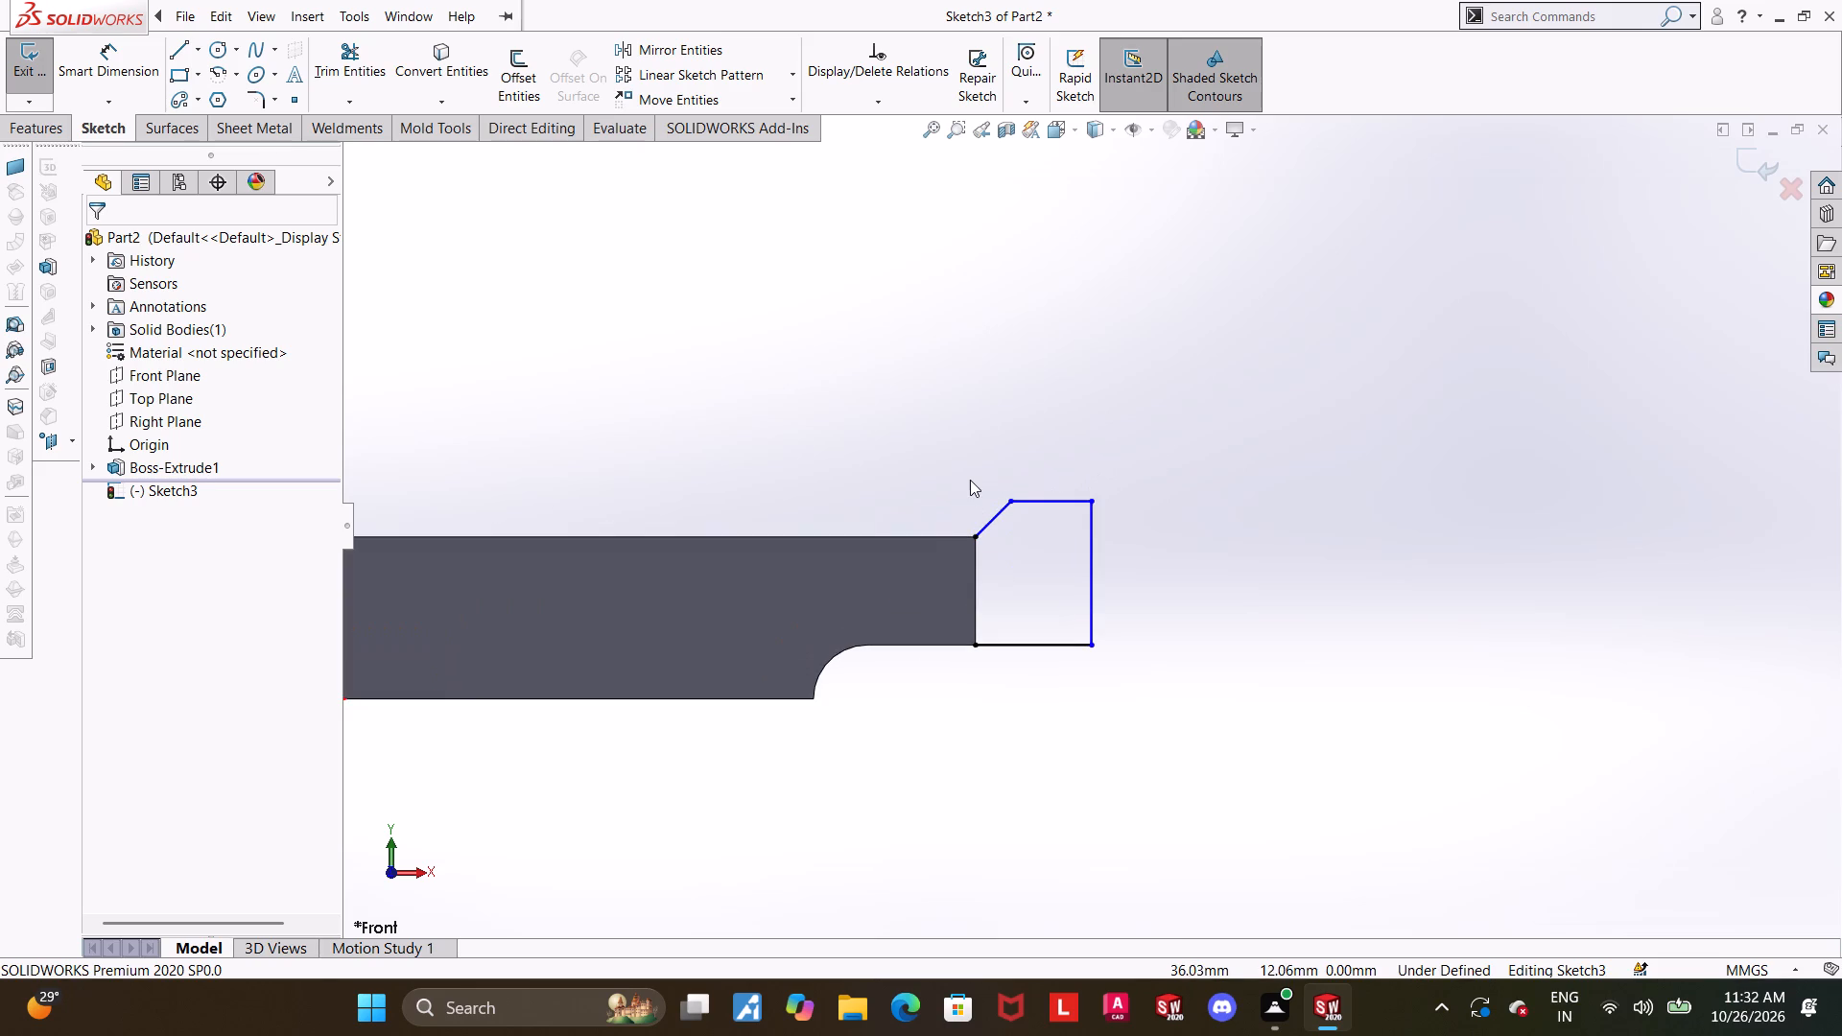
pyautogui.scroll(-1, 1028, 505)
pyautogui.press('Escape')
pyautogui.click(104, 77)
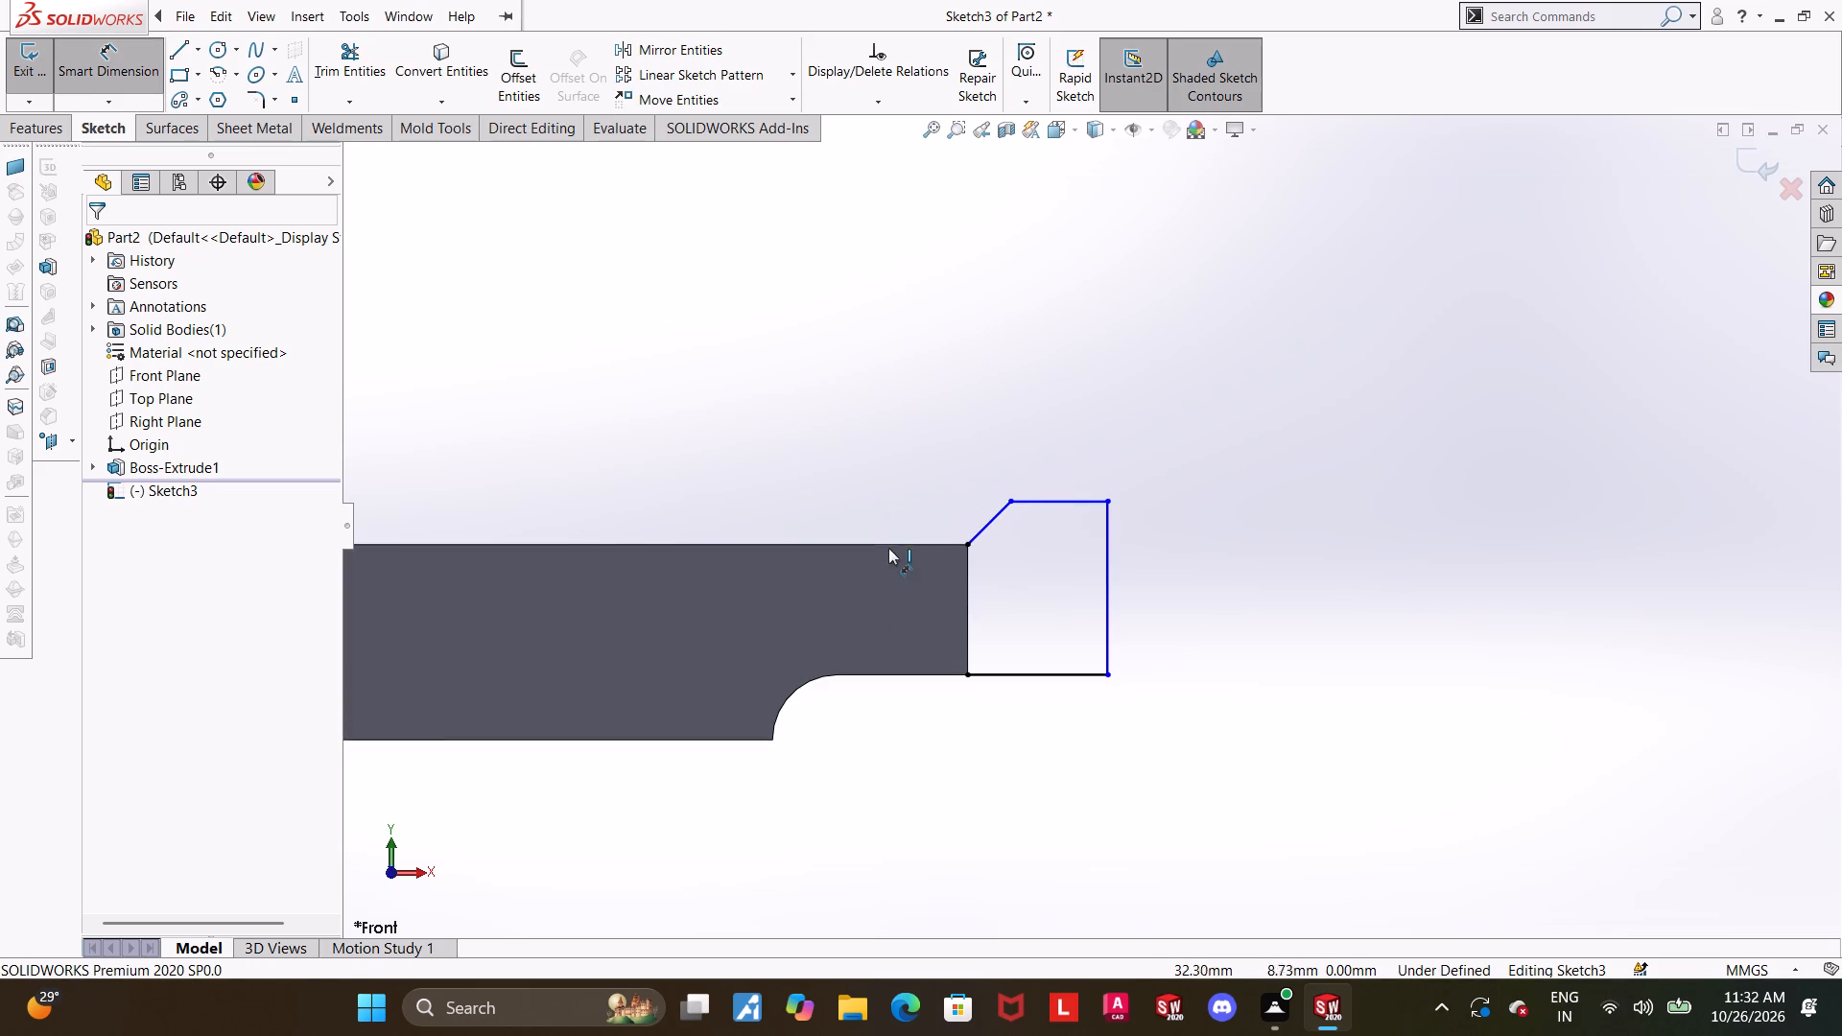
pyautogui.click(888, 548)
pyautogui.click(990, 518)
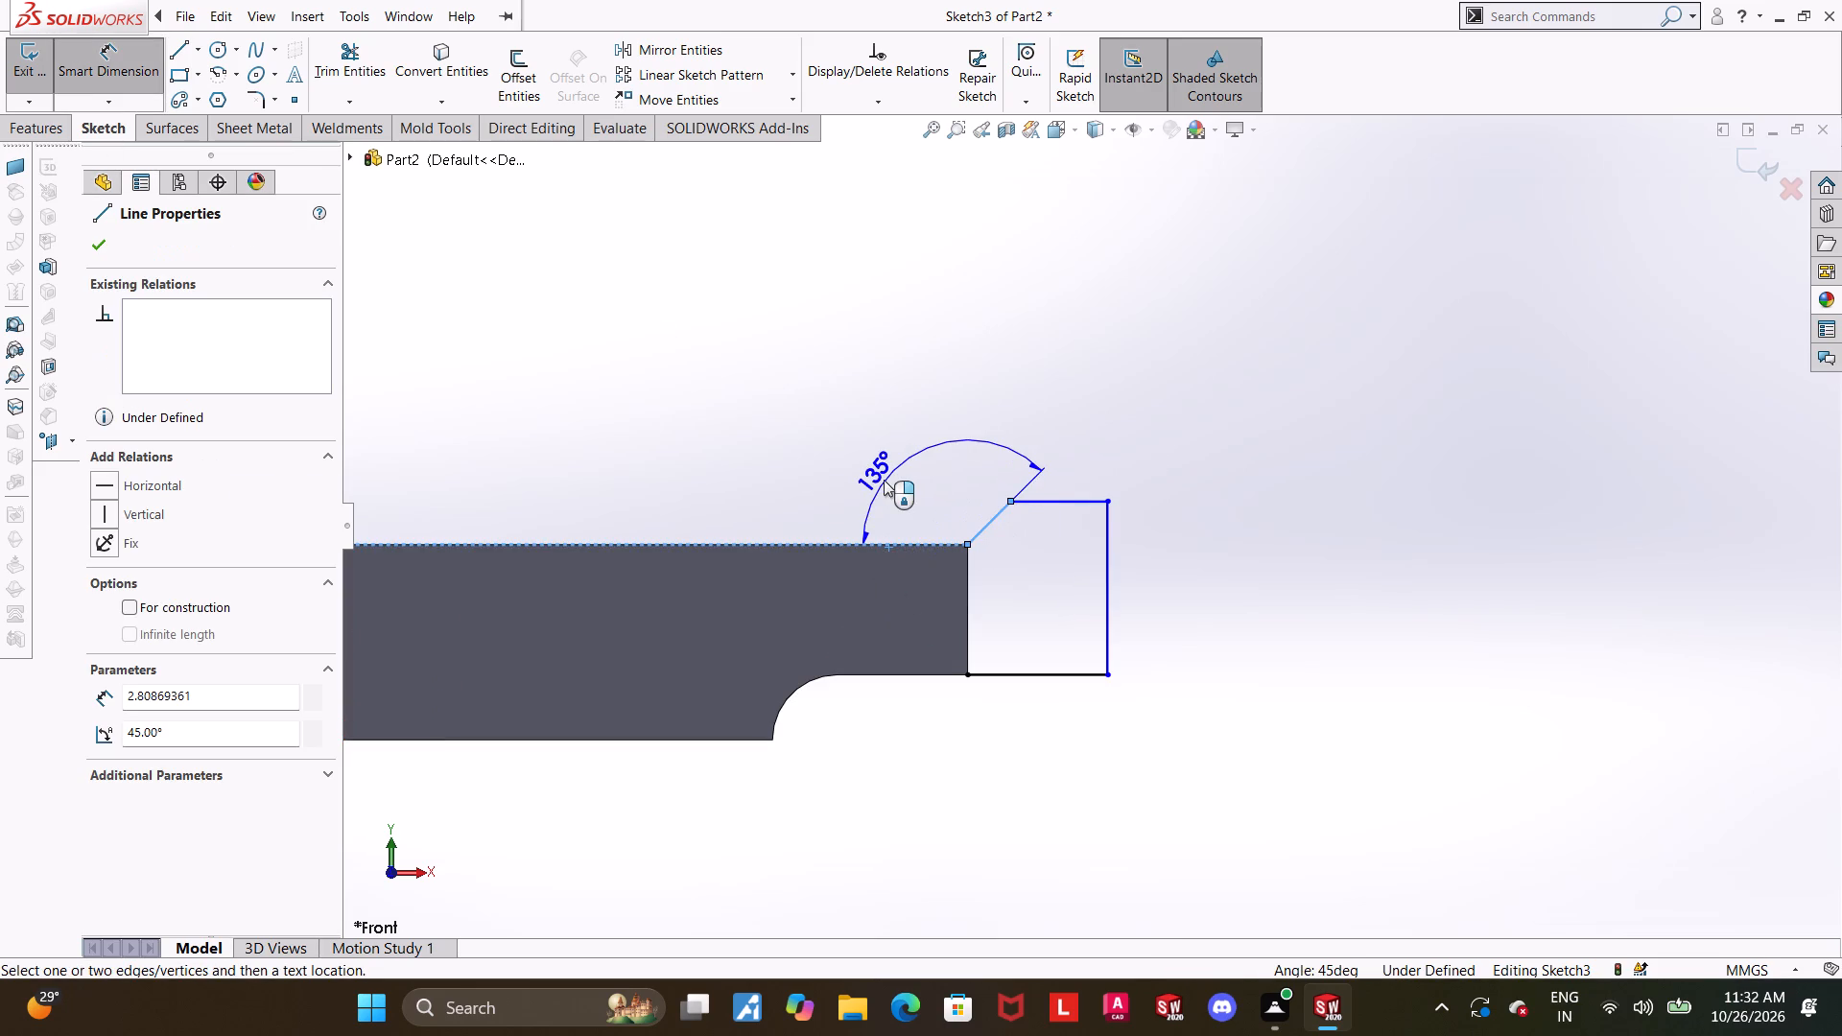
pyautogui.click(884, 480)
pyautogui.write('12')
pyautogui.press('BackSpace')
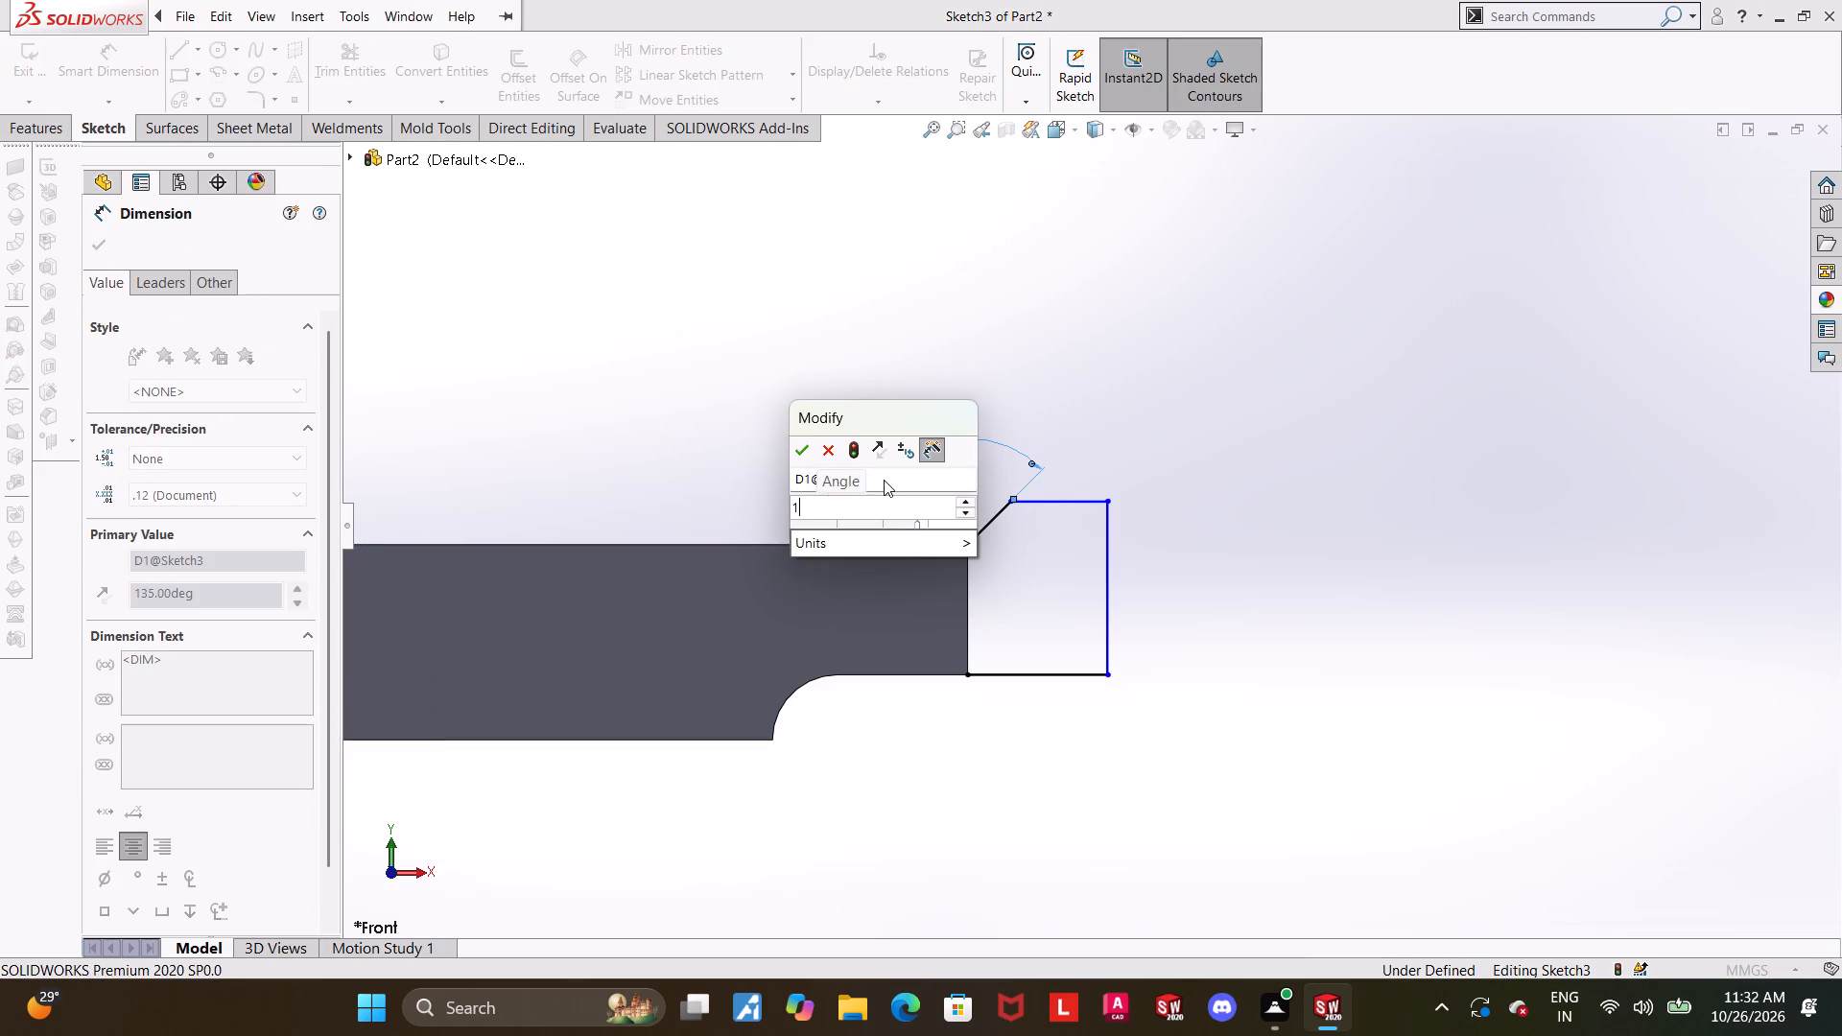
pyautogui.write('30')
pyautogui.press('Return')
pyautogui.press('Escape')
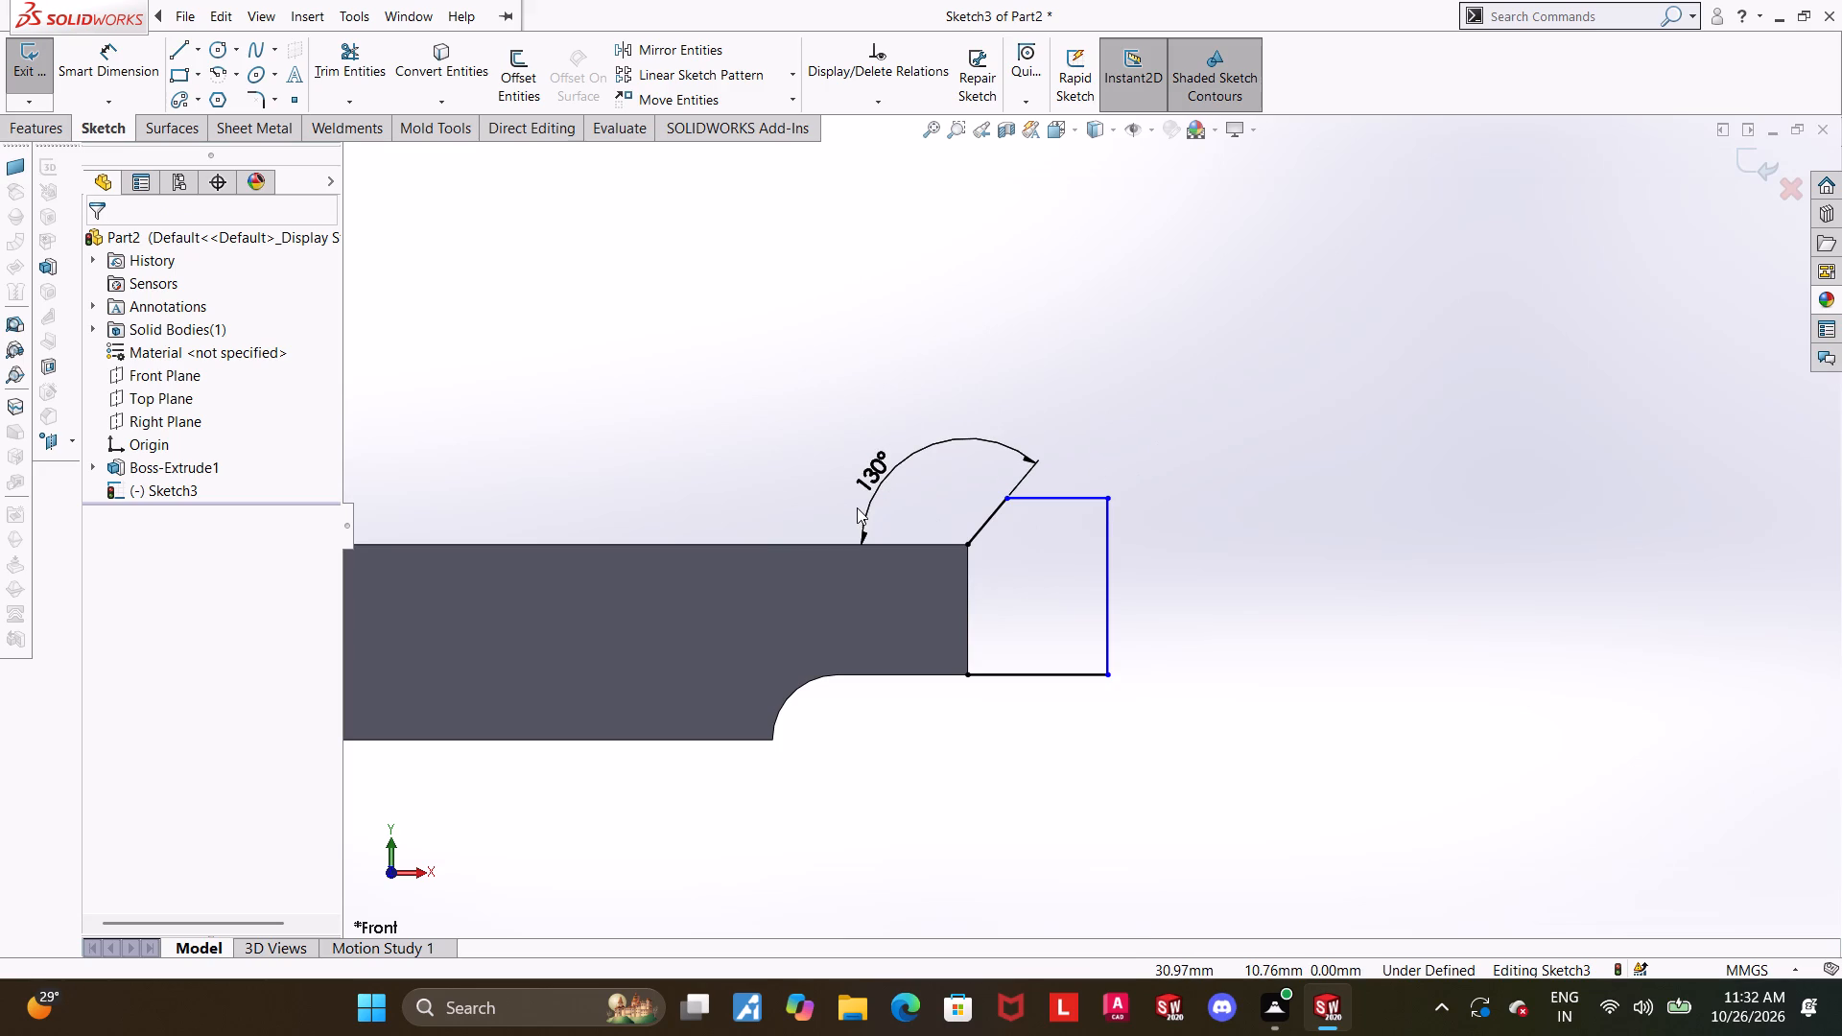
# Dimension the distance from the body's stepped end face to the profile's outer vertical line as 13 mm.
pyautogui.click(109, 69)
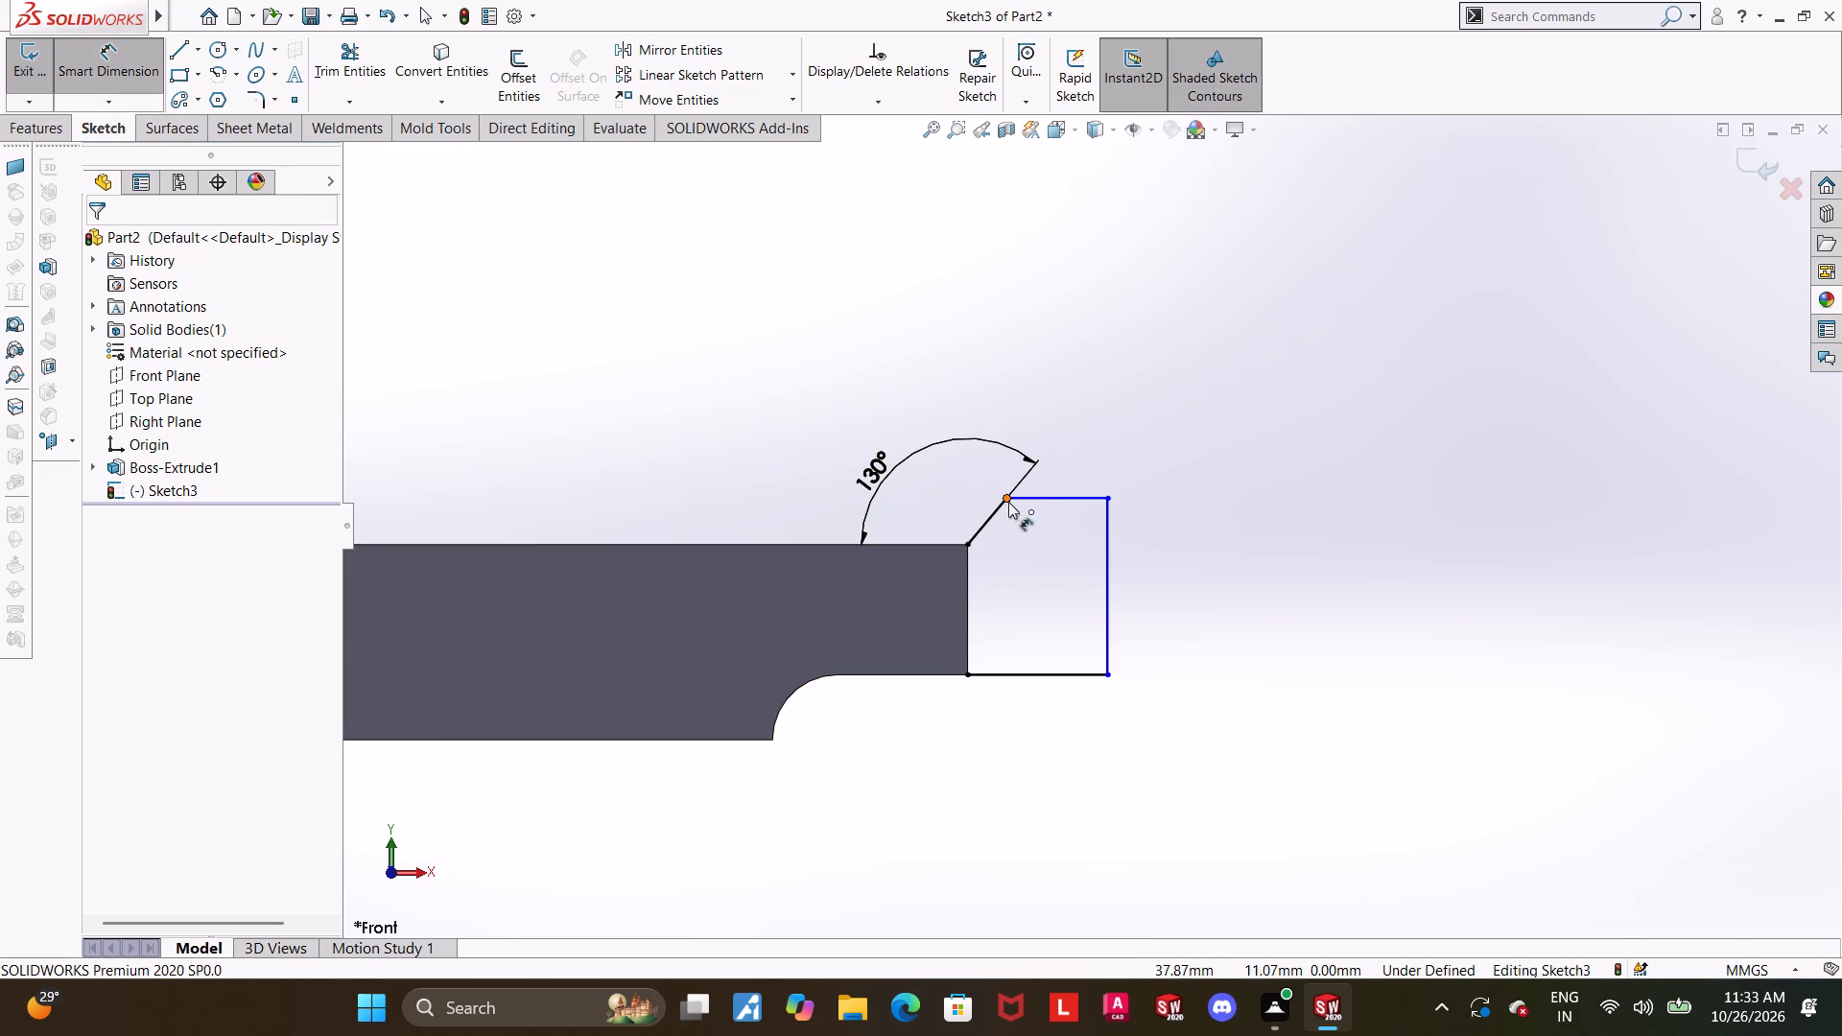
pyautogui.click(967, 571)
pyautogui.click(1106, 588)
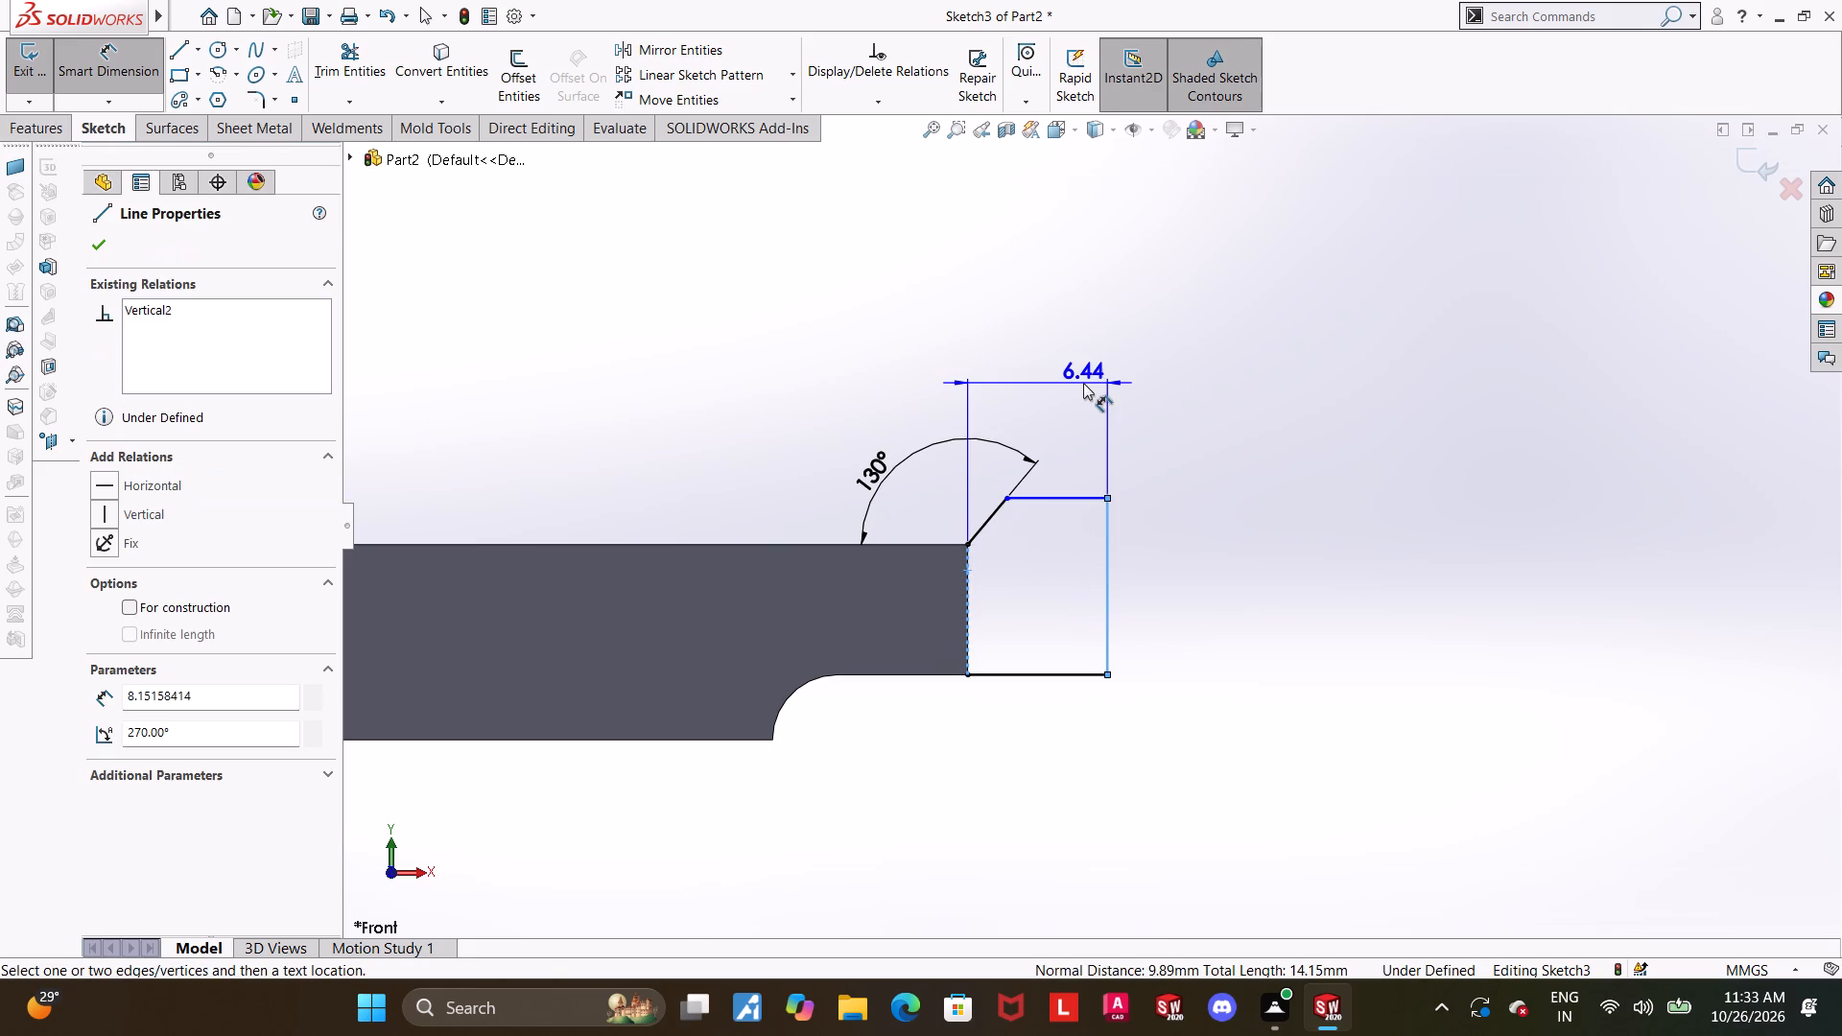
pyautogui.click(1083, 383)
pyautogui.write('13')
pyautogui.press('Return')
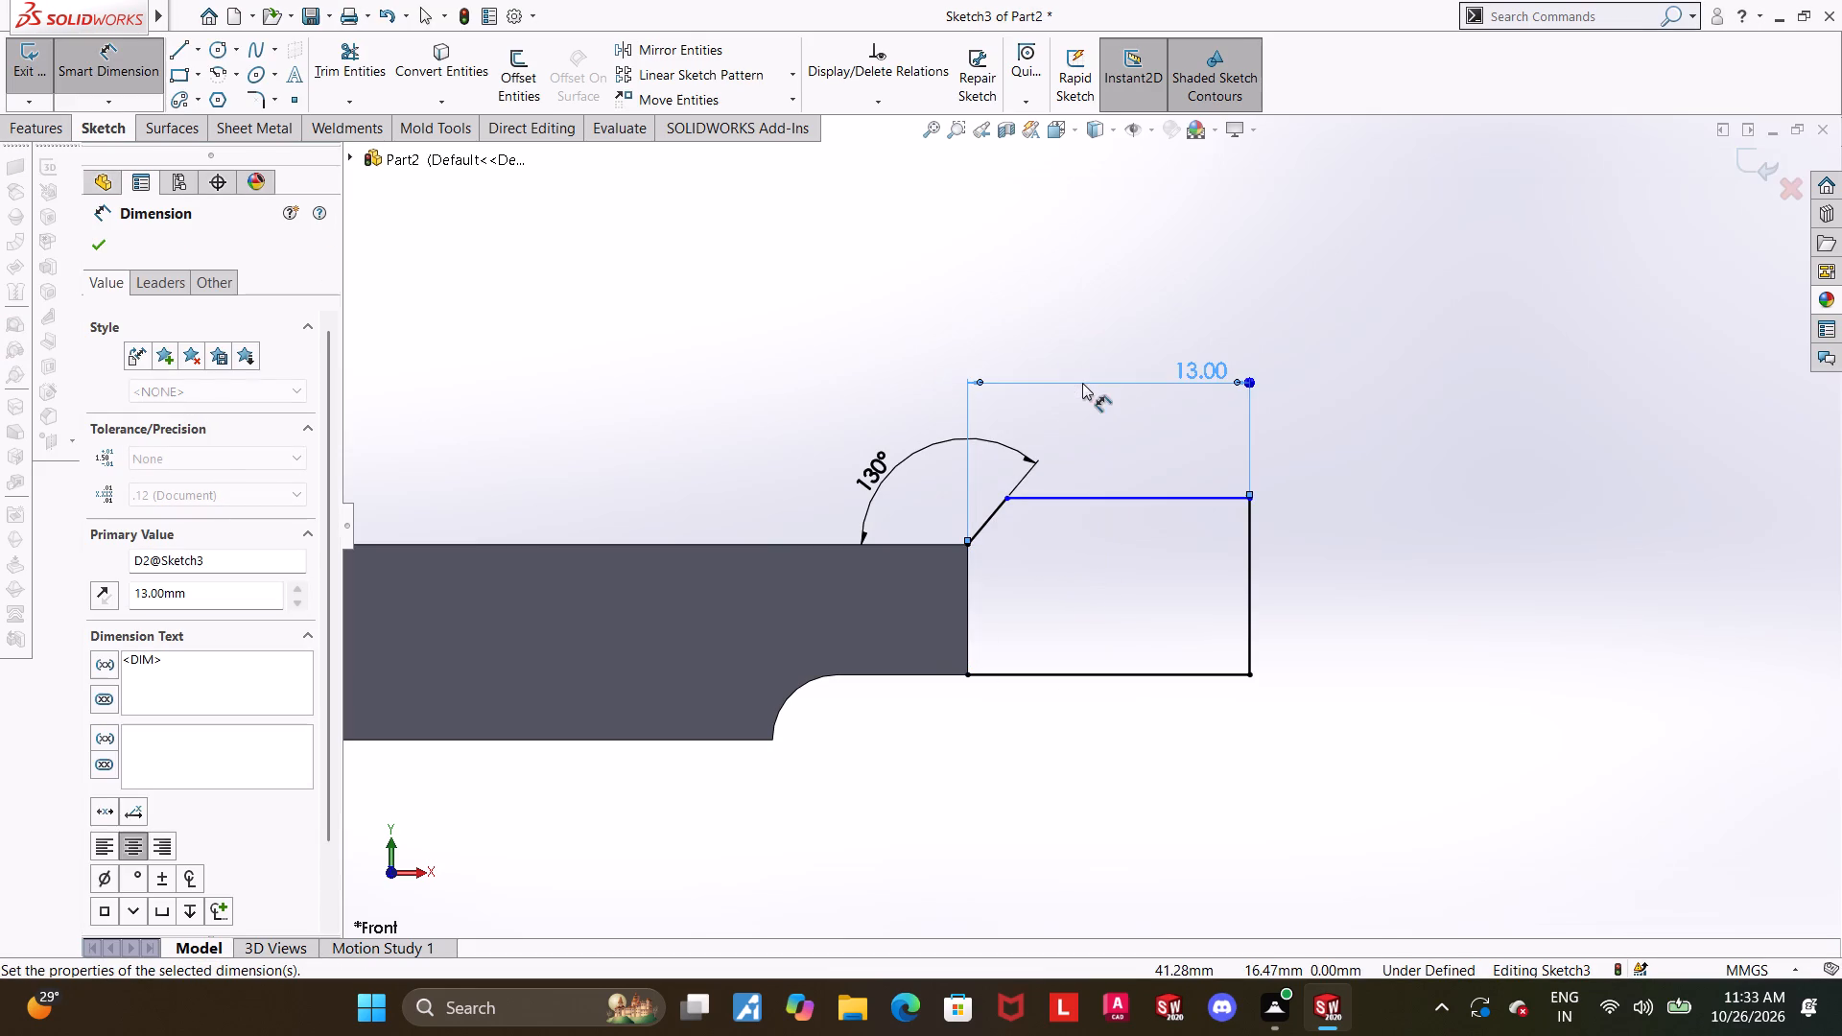
pyautogui.press('Escape')
pyautogui.press('Escape')
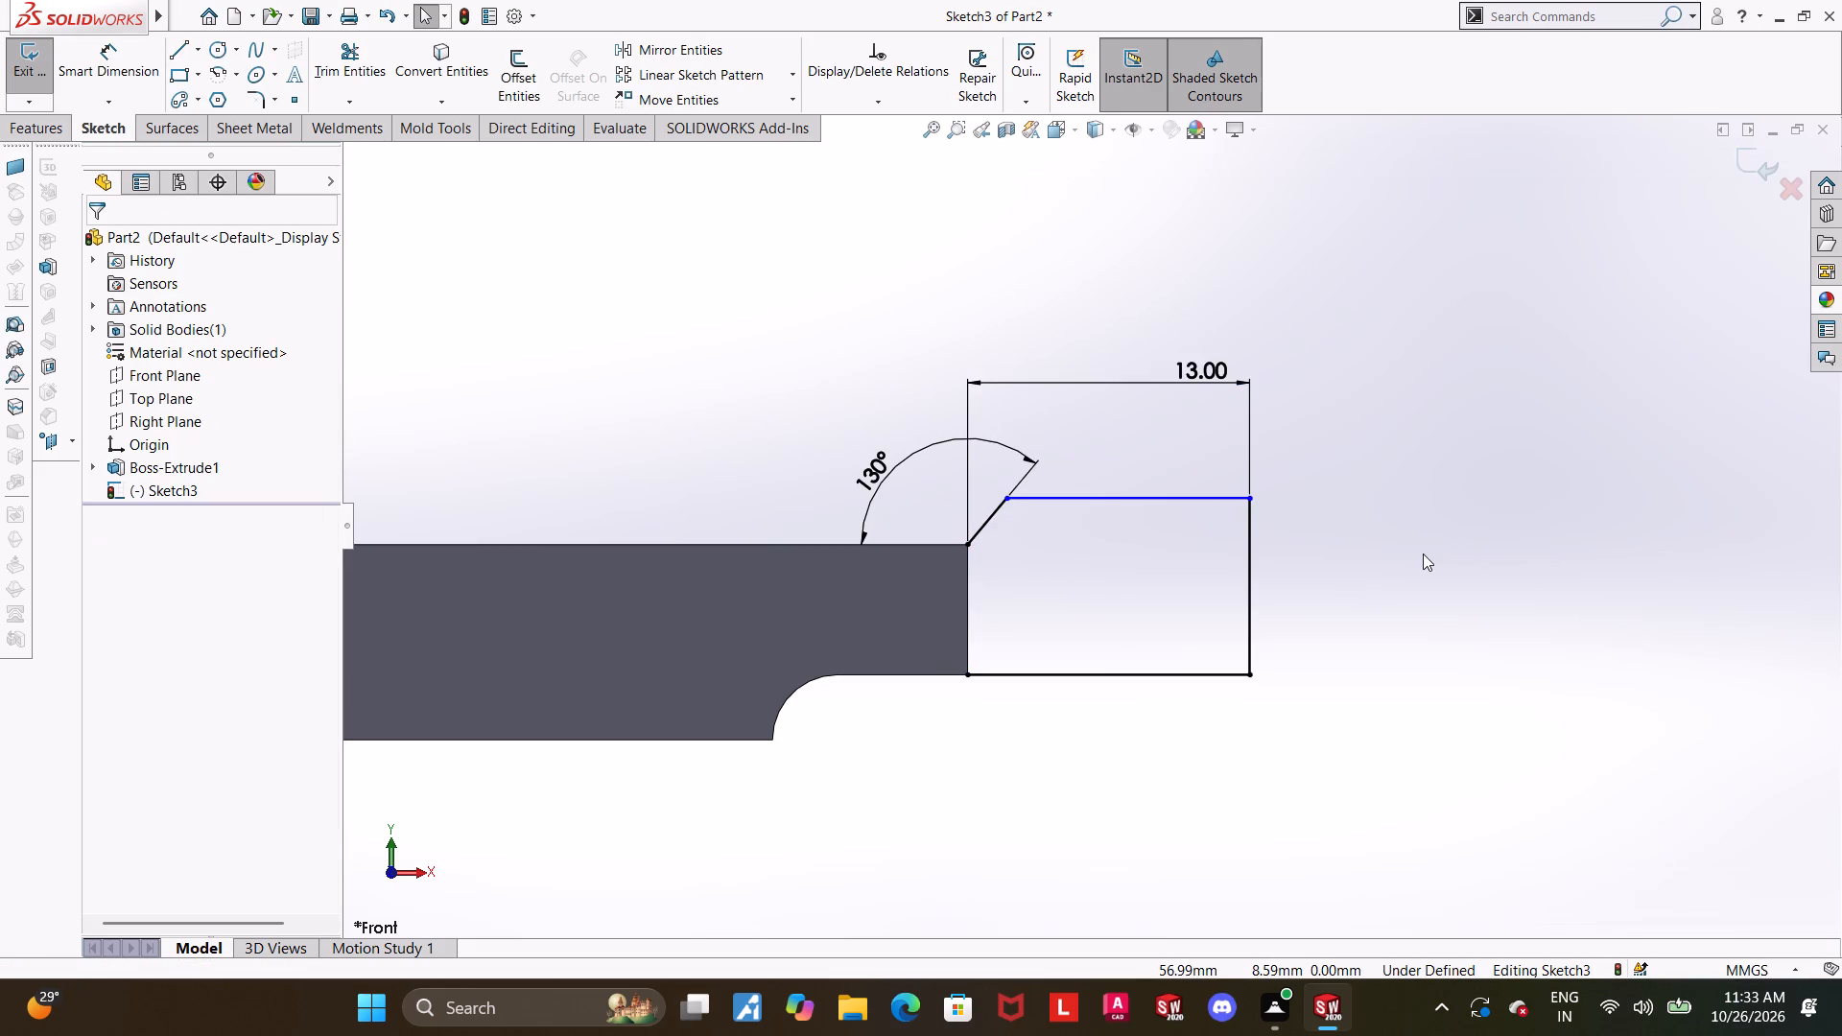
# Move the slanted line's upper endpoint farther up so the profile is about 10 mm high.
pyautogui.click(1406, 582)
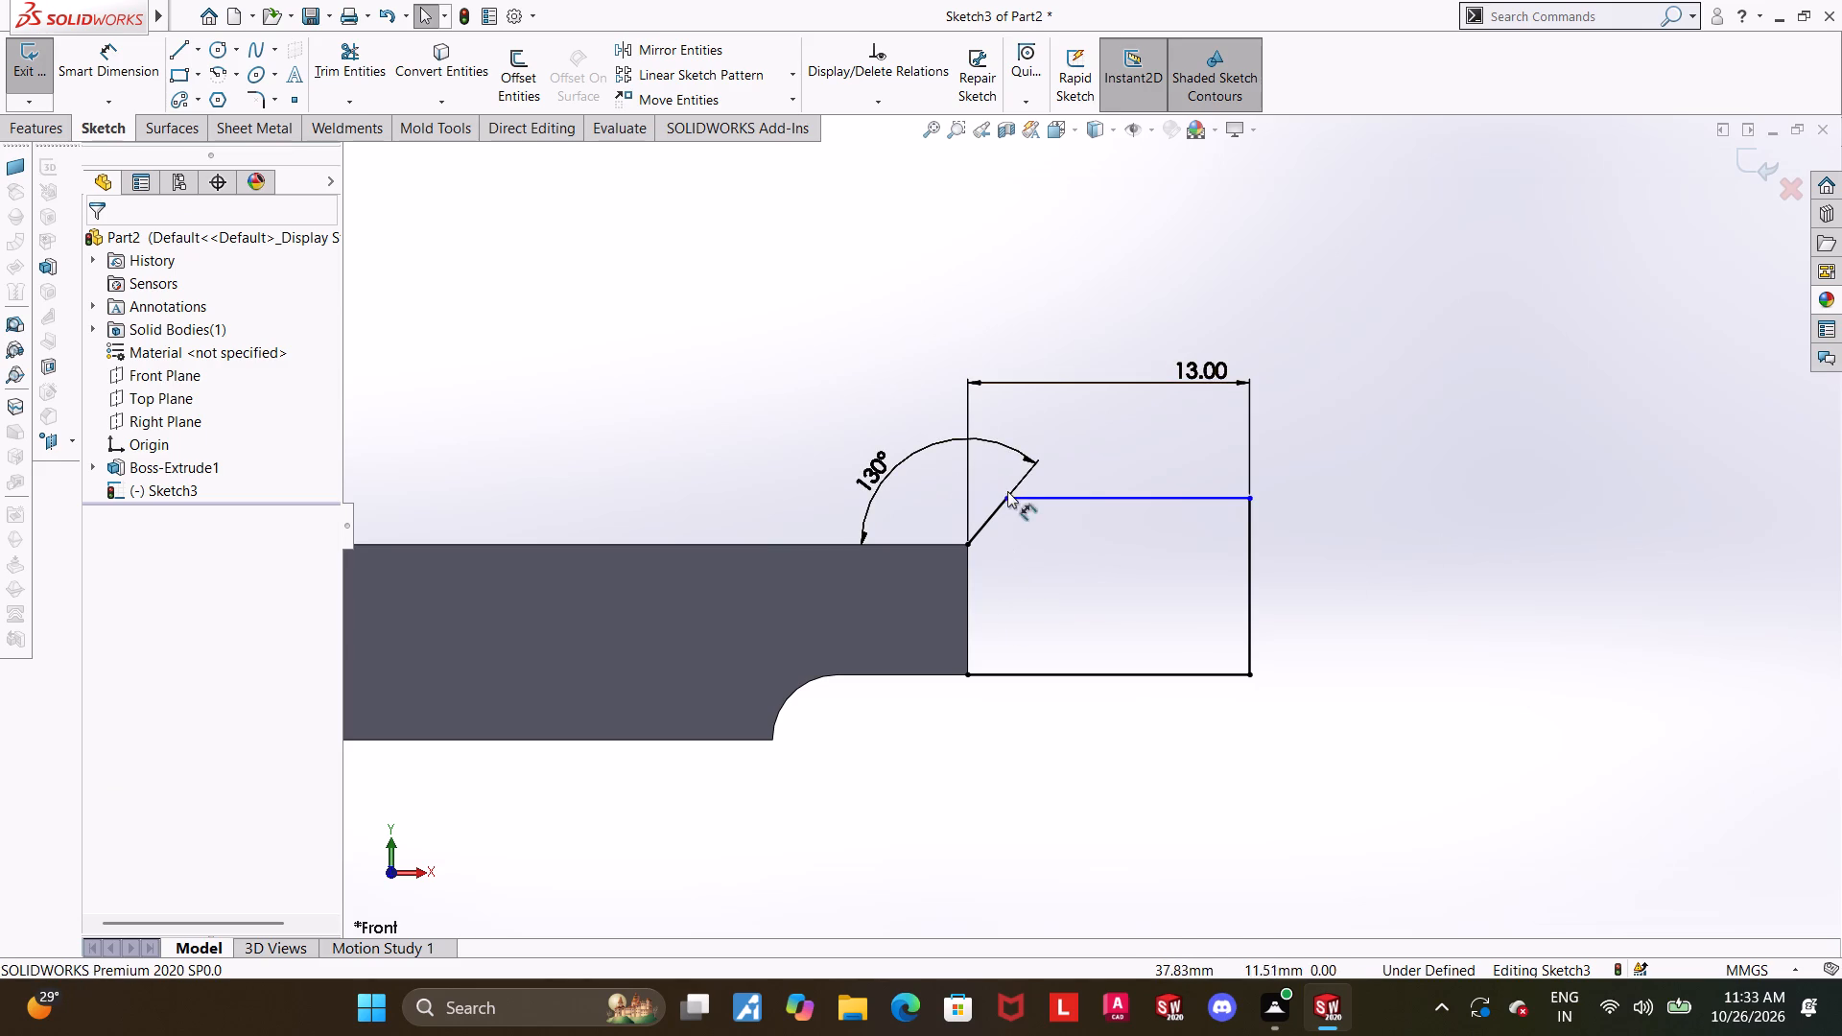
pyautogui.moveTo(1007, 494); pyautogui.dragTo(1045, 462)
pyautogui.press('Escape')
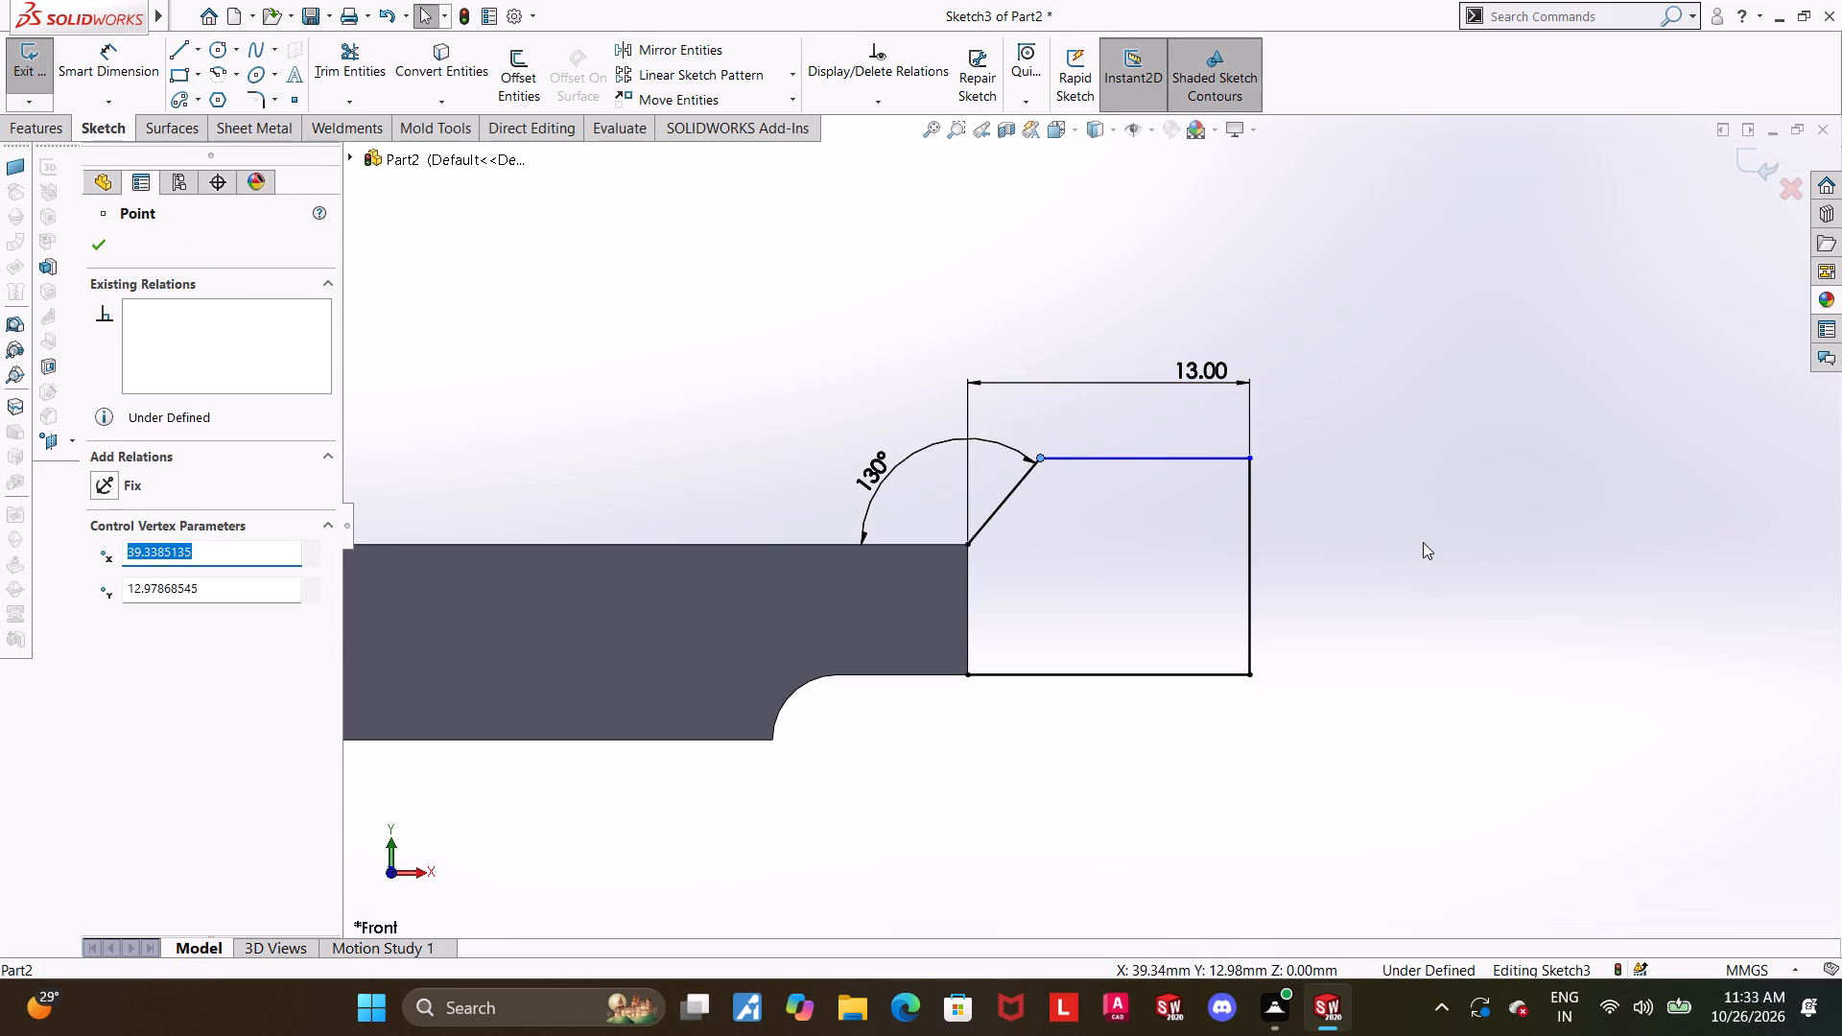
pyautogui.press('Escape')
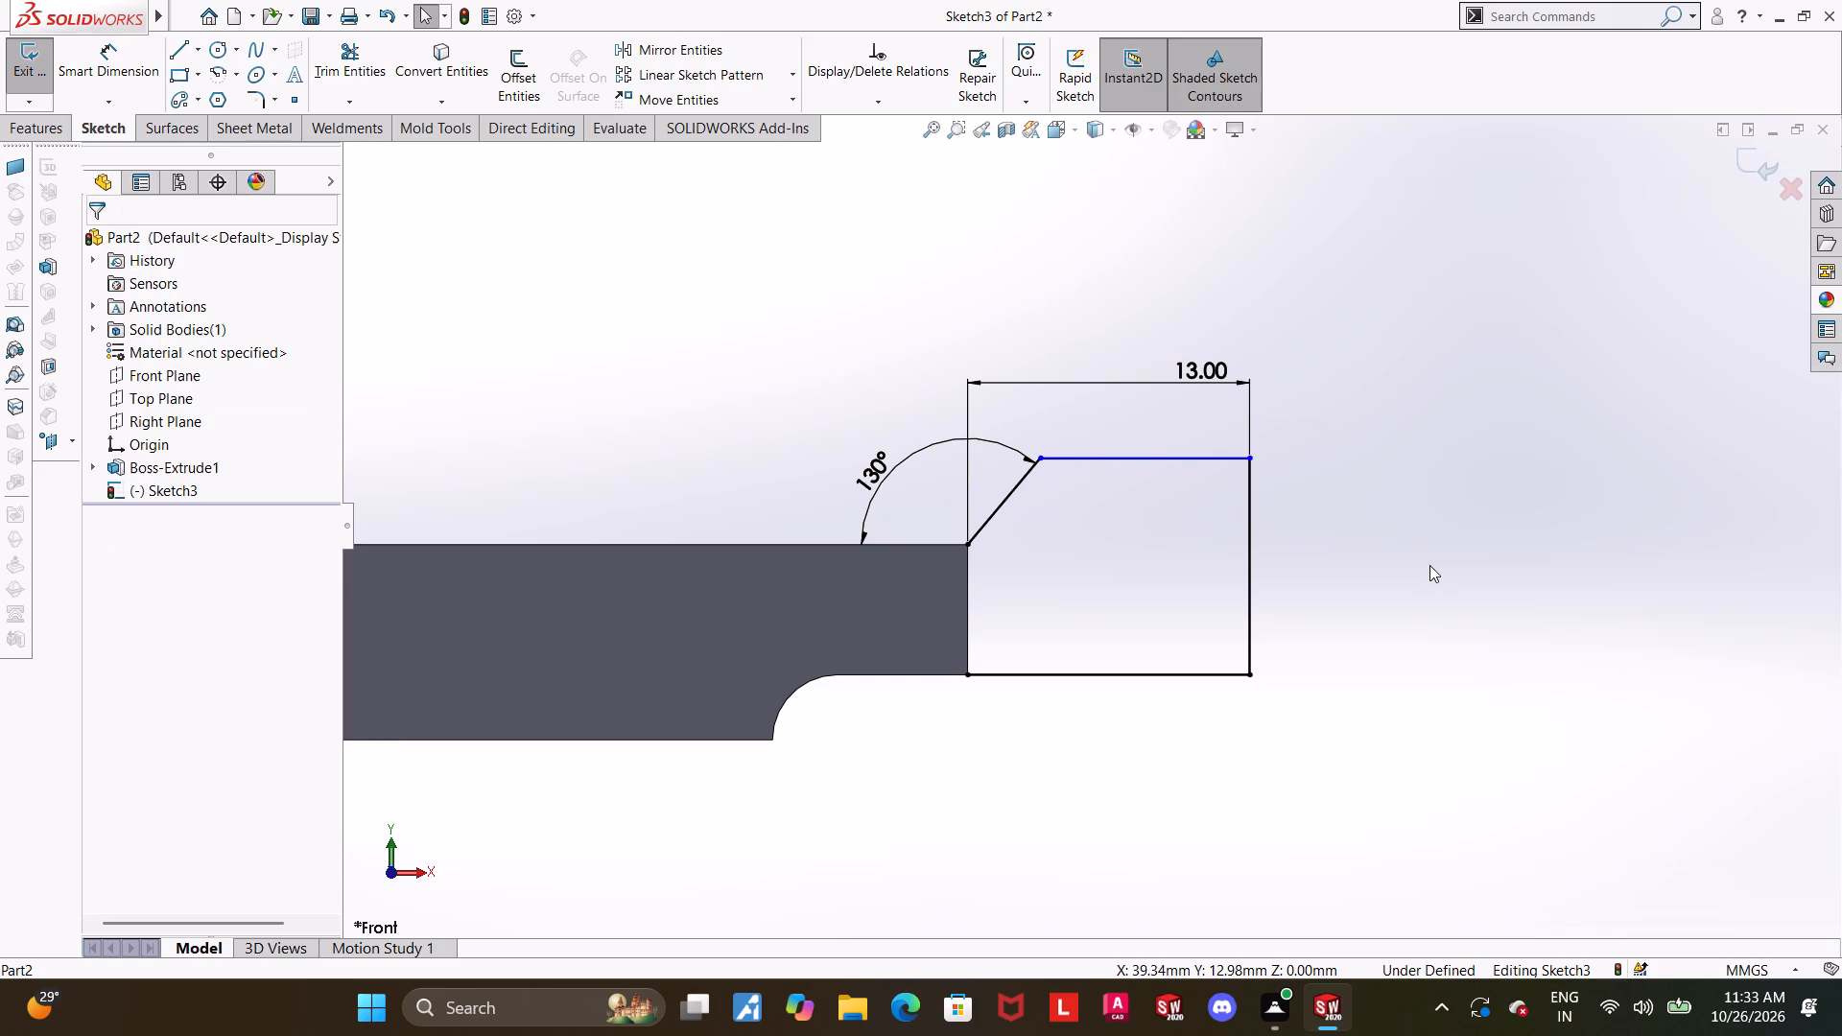
# Dimension the profile's height between its top and bottom horizontal lines and set it to 9 mm.
pyautogui.scroll(1, 1429, 565)
pyautogui.scroll(-1, 1429, 565)
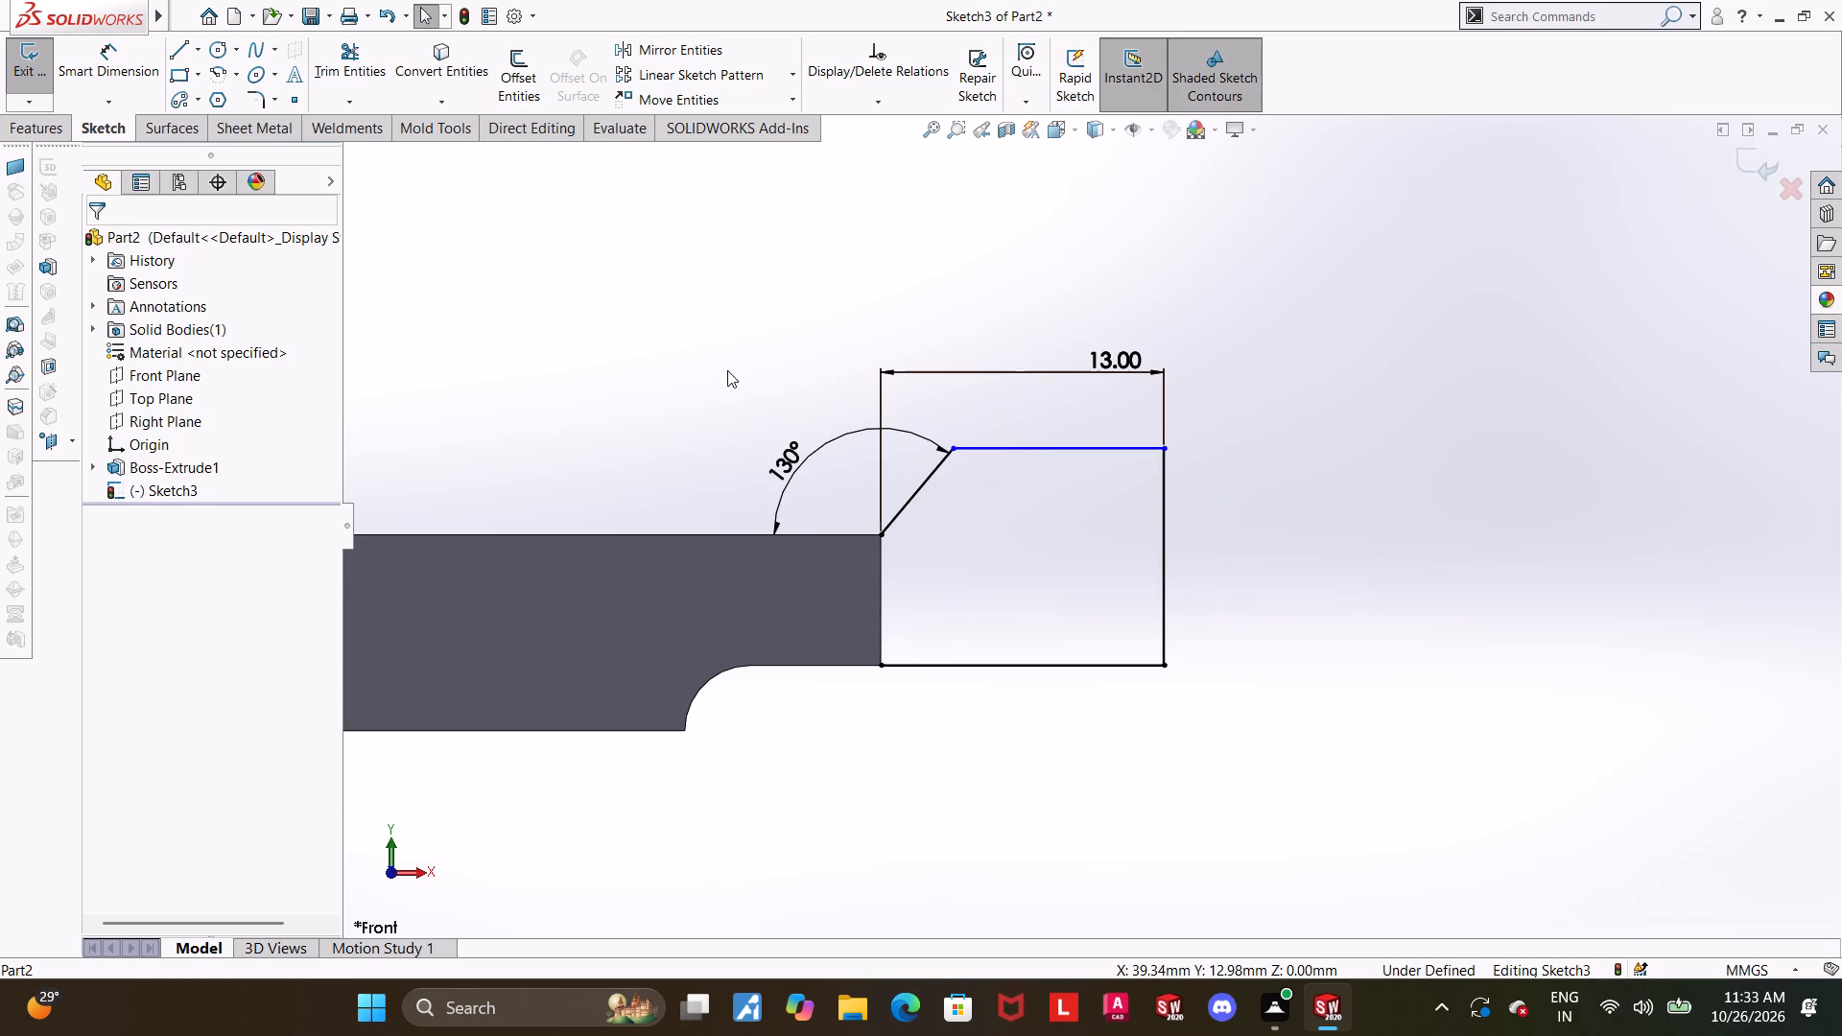
pyautogui.click(149, 61)
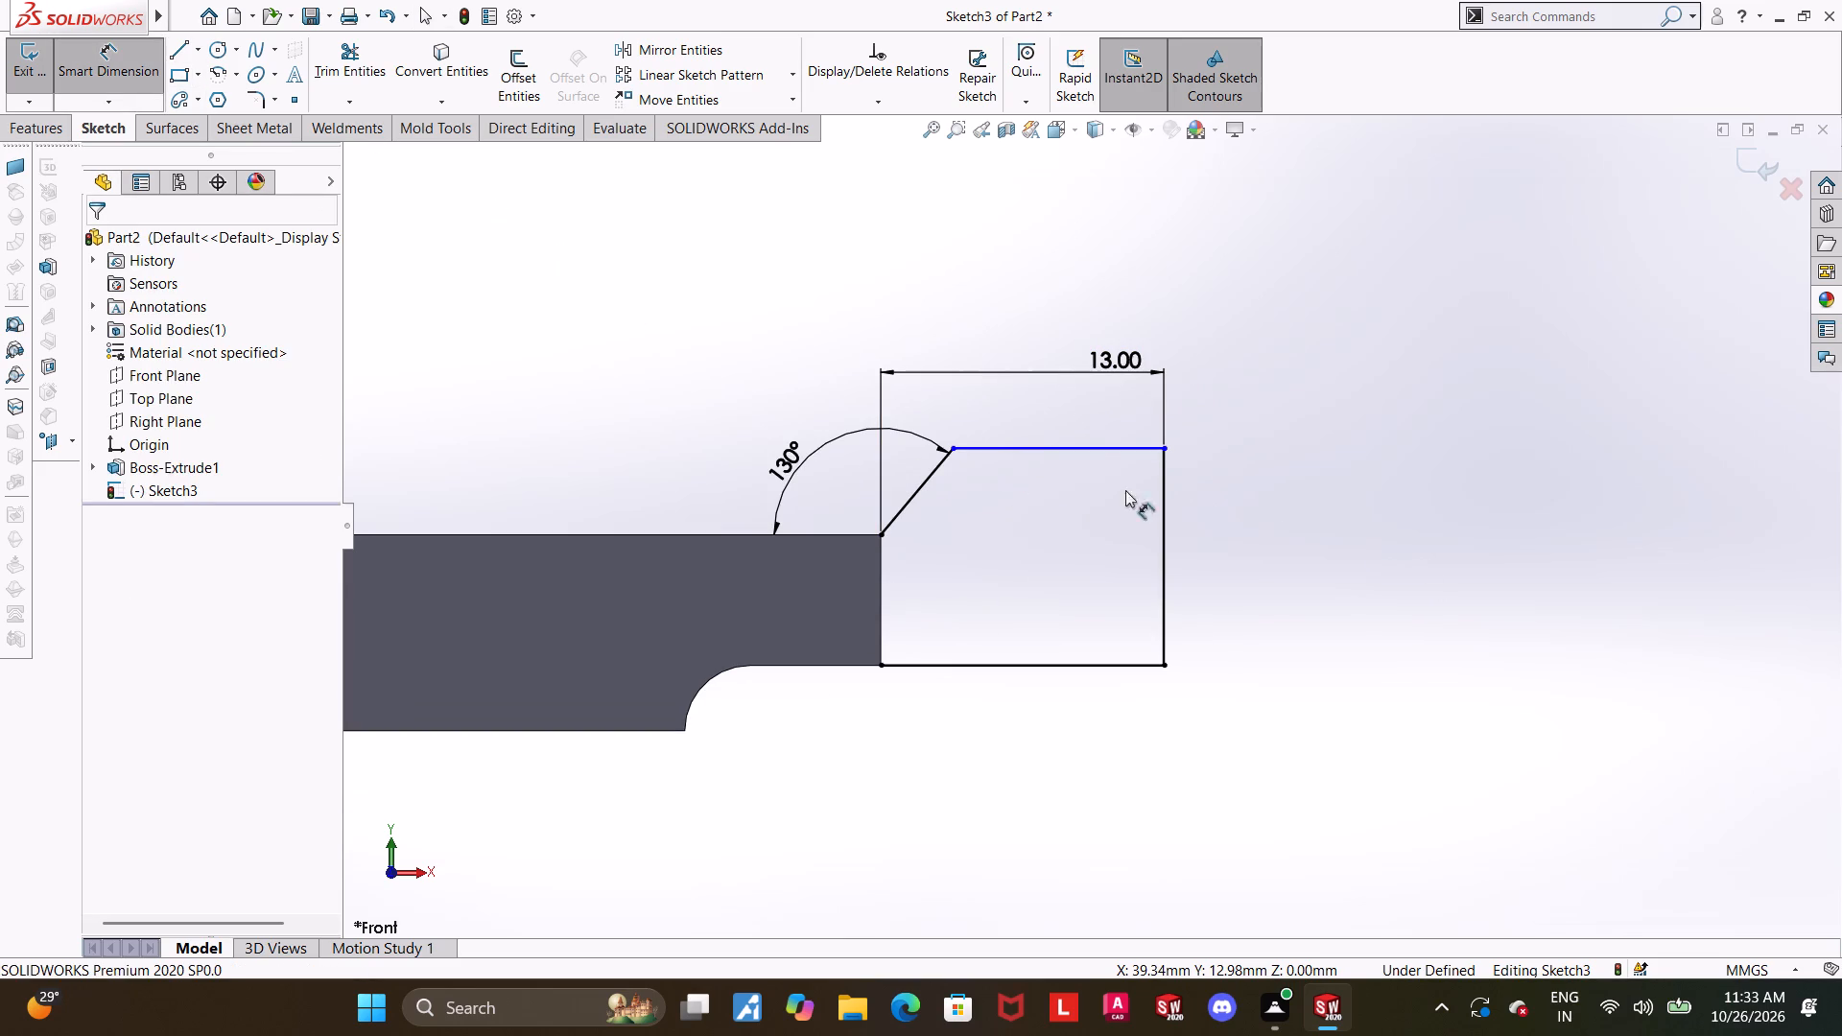
pyautogui.click(1085, 447)
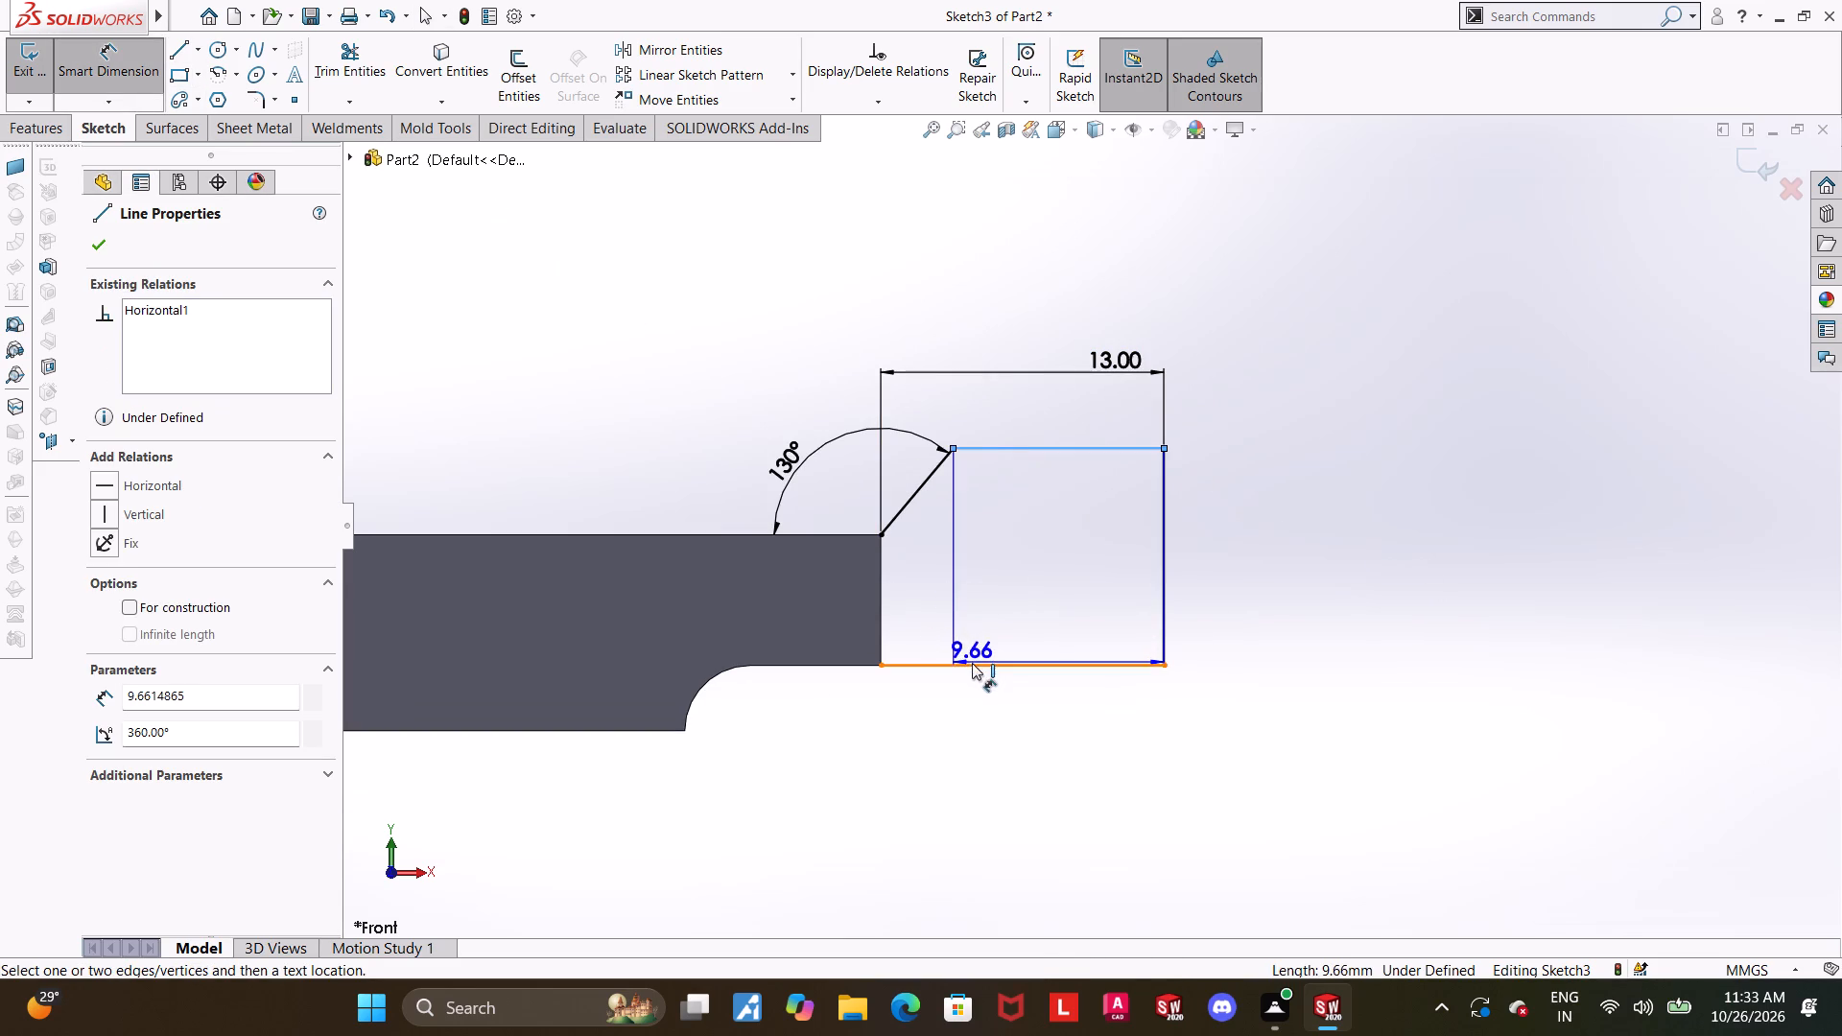
pyautogui.click(972, 663)
pyautogui.click(1305, 629)
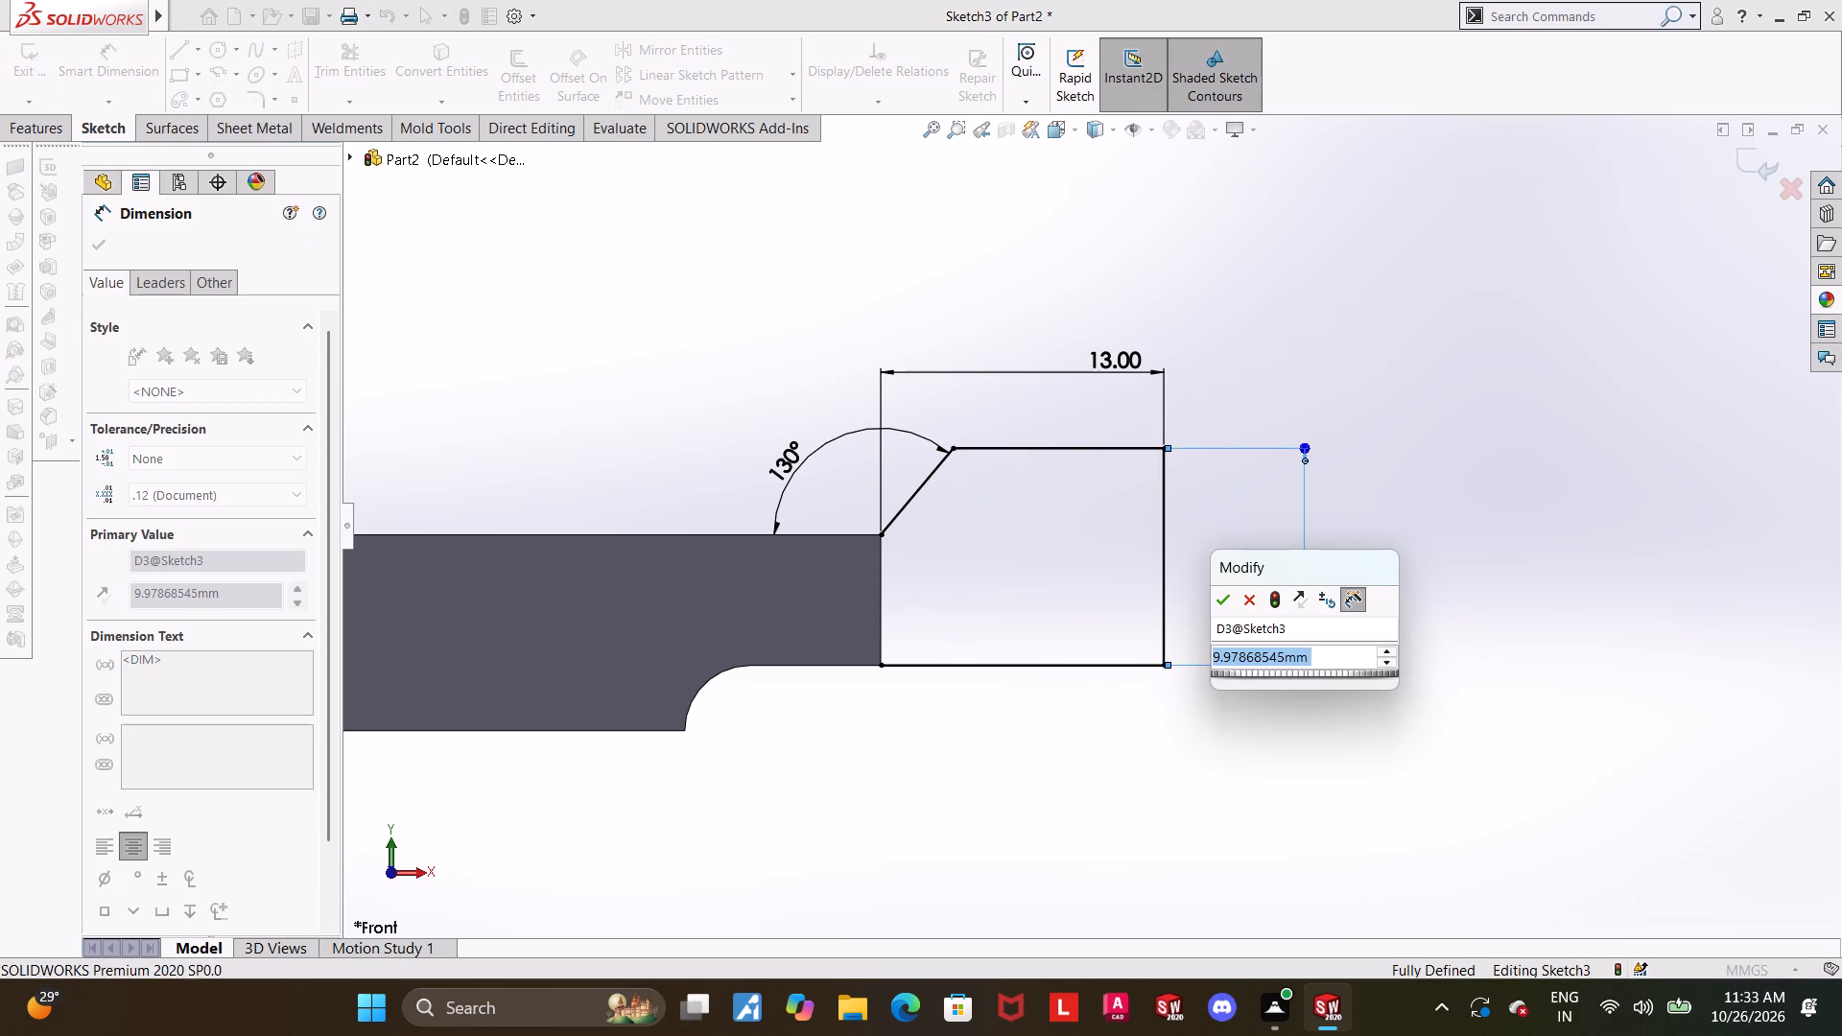
pyautogui.press('Return')
pyautogui.doubleClick(1298, 634)
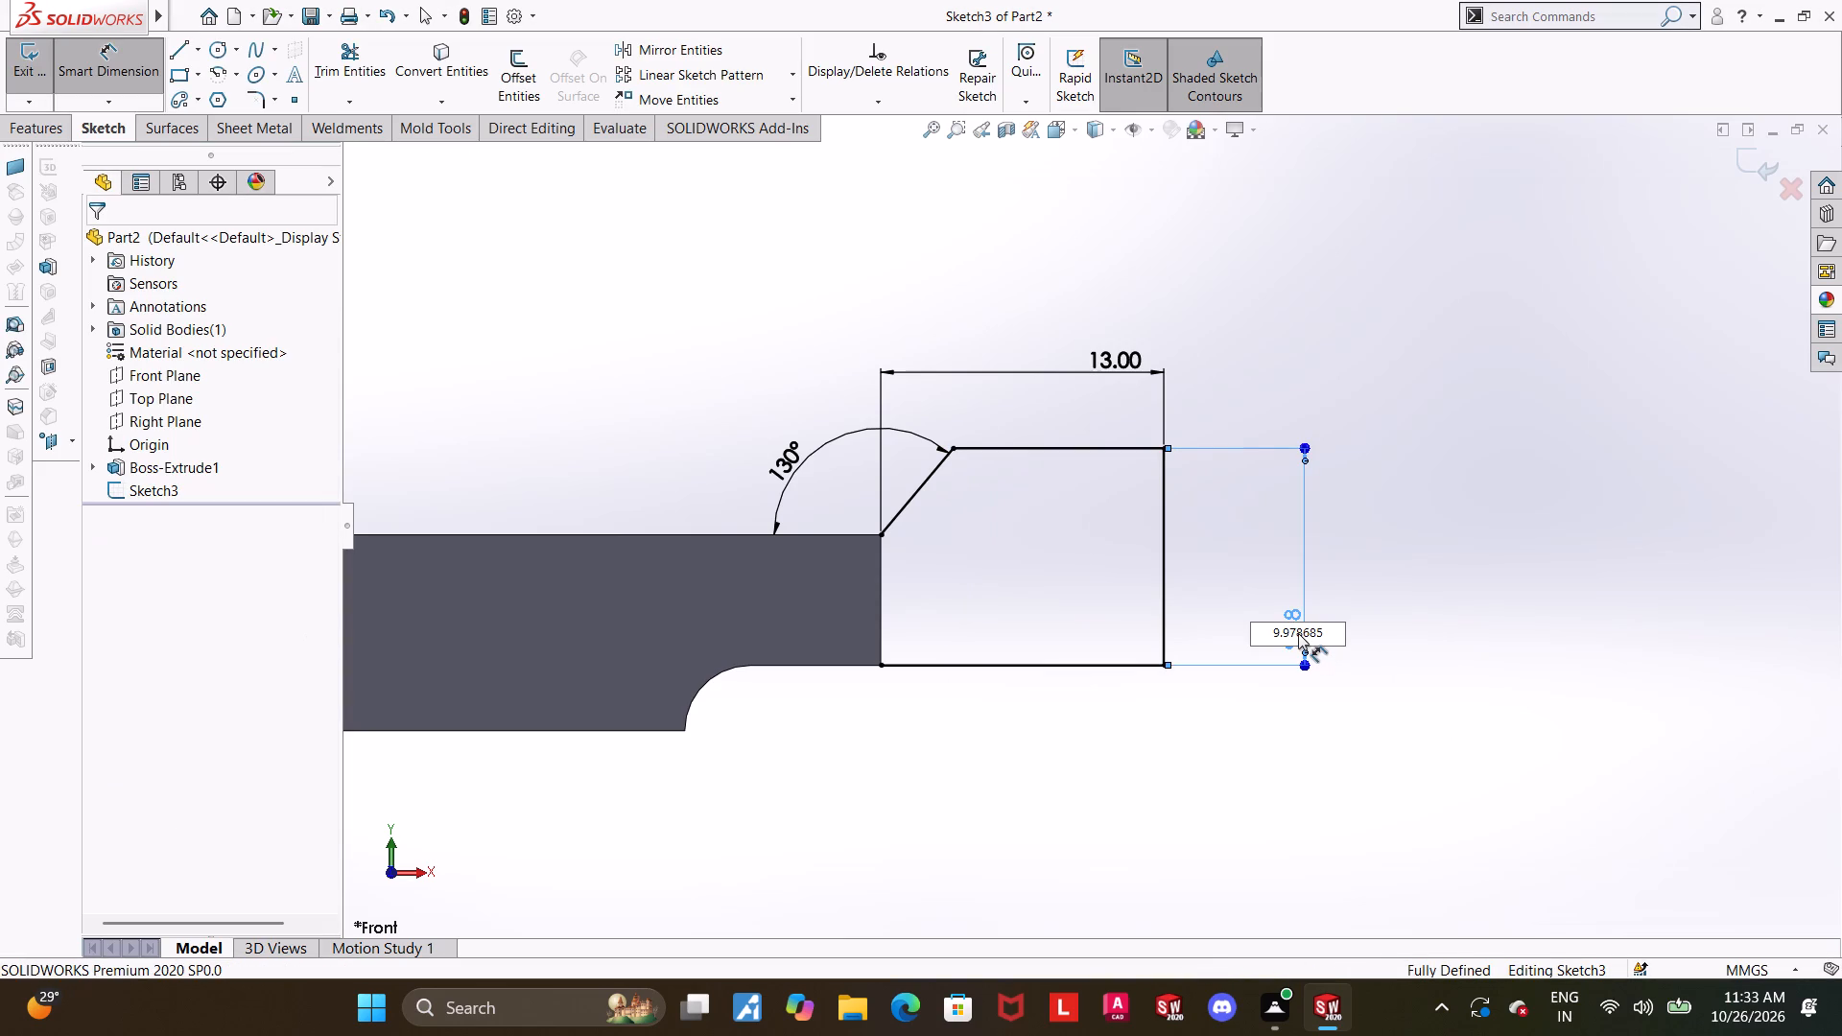
pyautogui.moveTo(1336, 632); pyautogui.dragTo(1196, 633)
pyautogui.press('9')
pyautogui.press('Return')
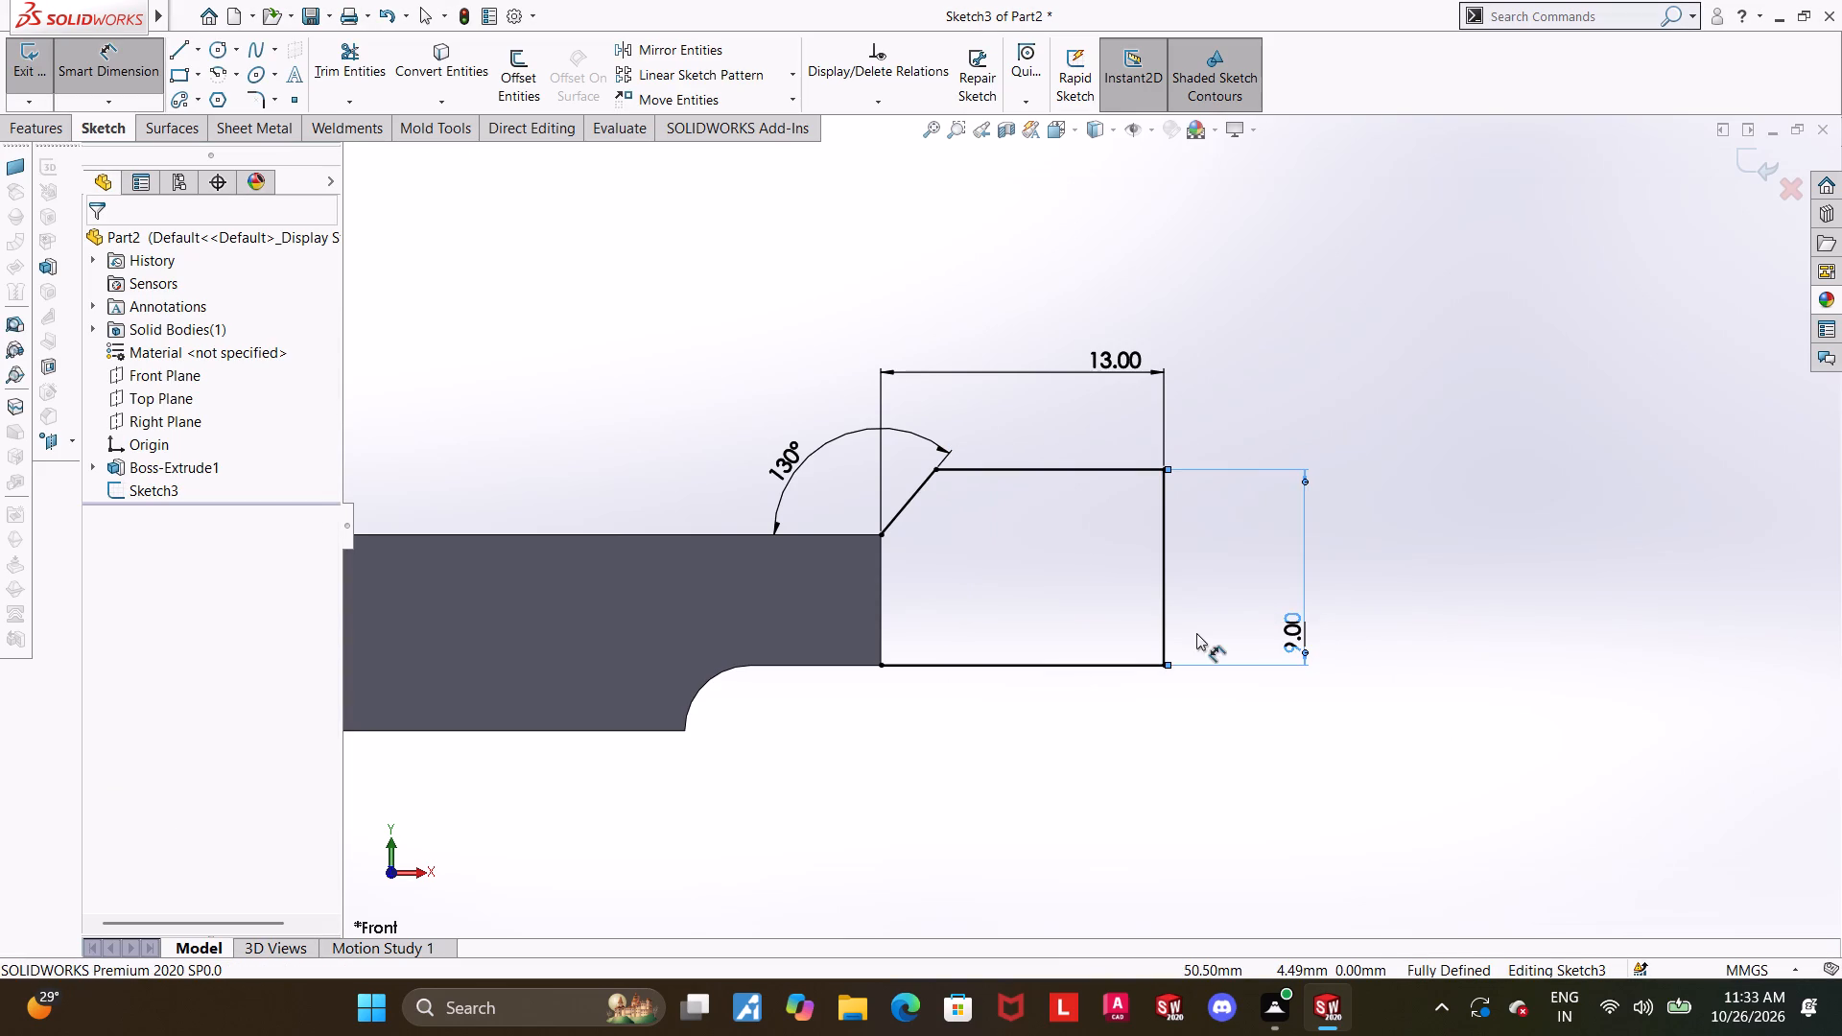
pyautogui.press('Escape')
pyautogui.press('Escape')
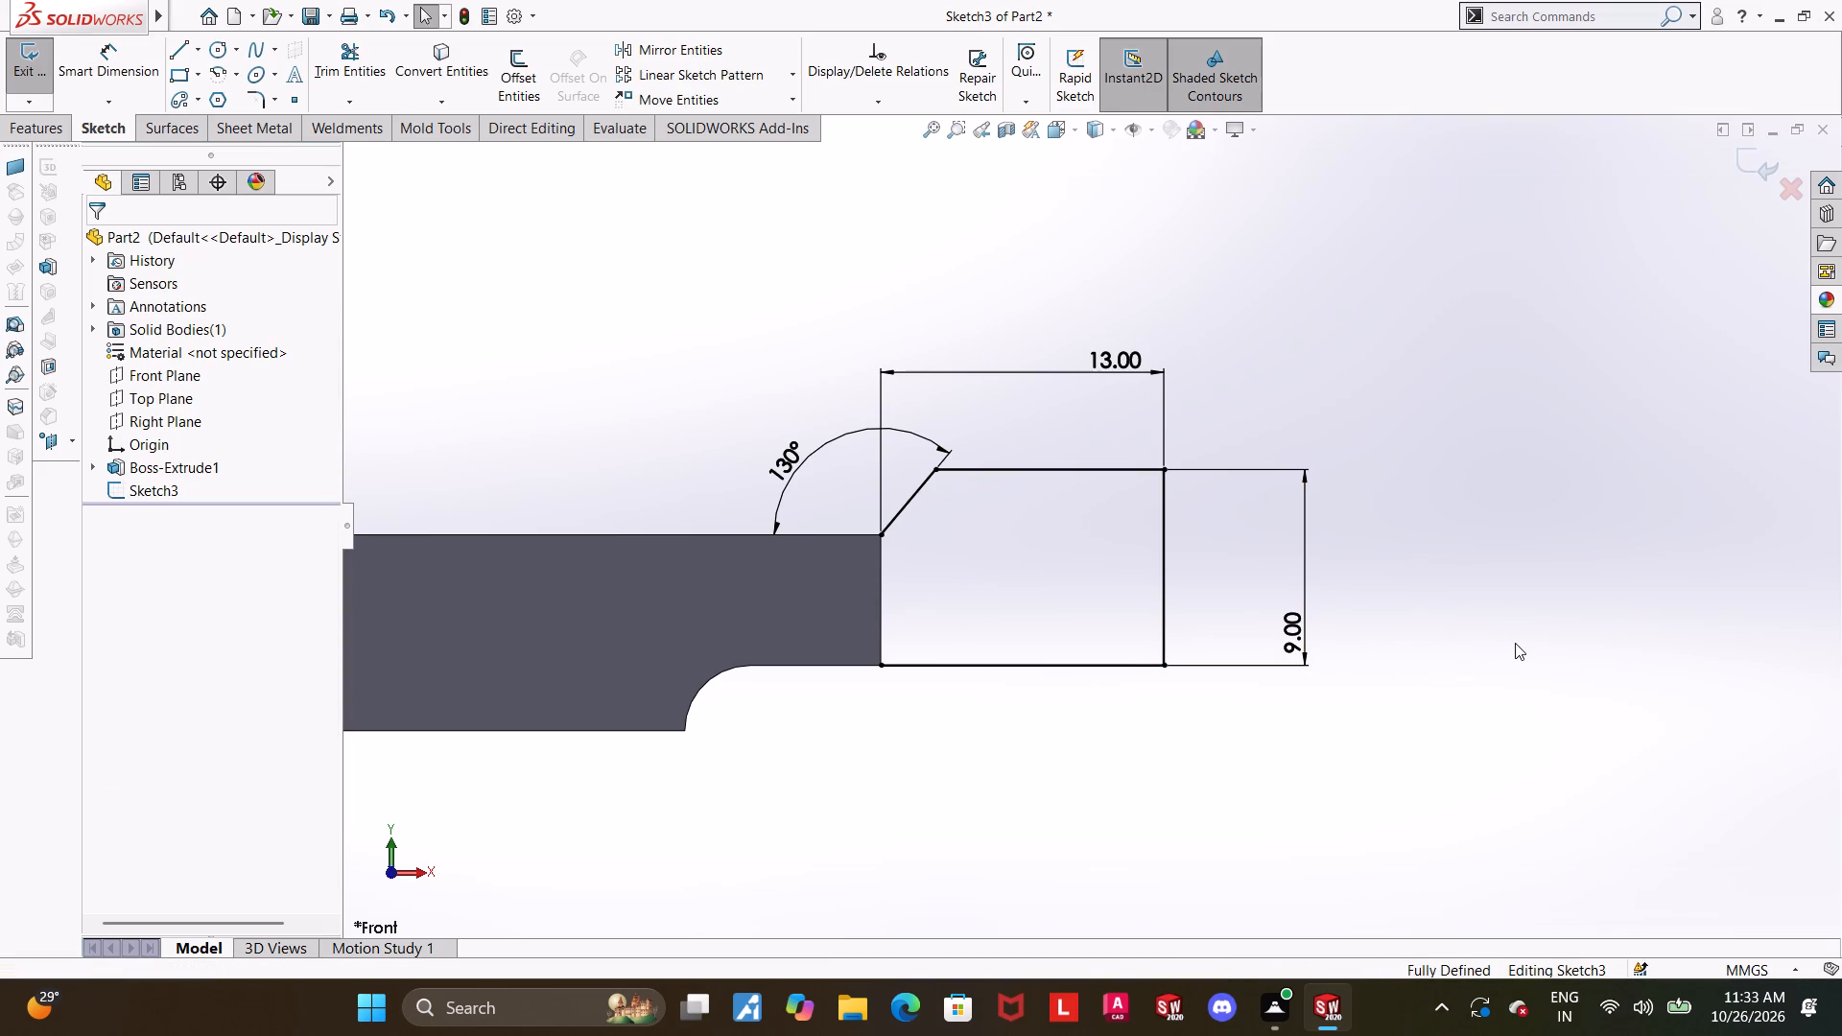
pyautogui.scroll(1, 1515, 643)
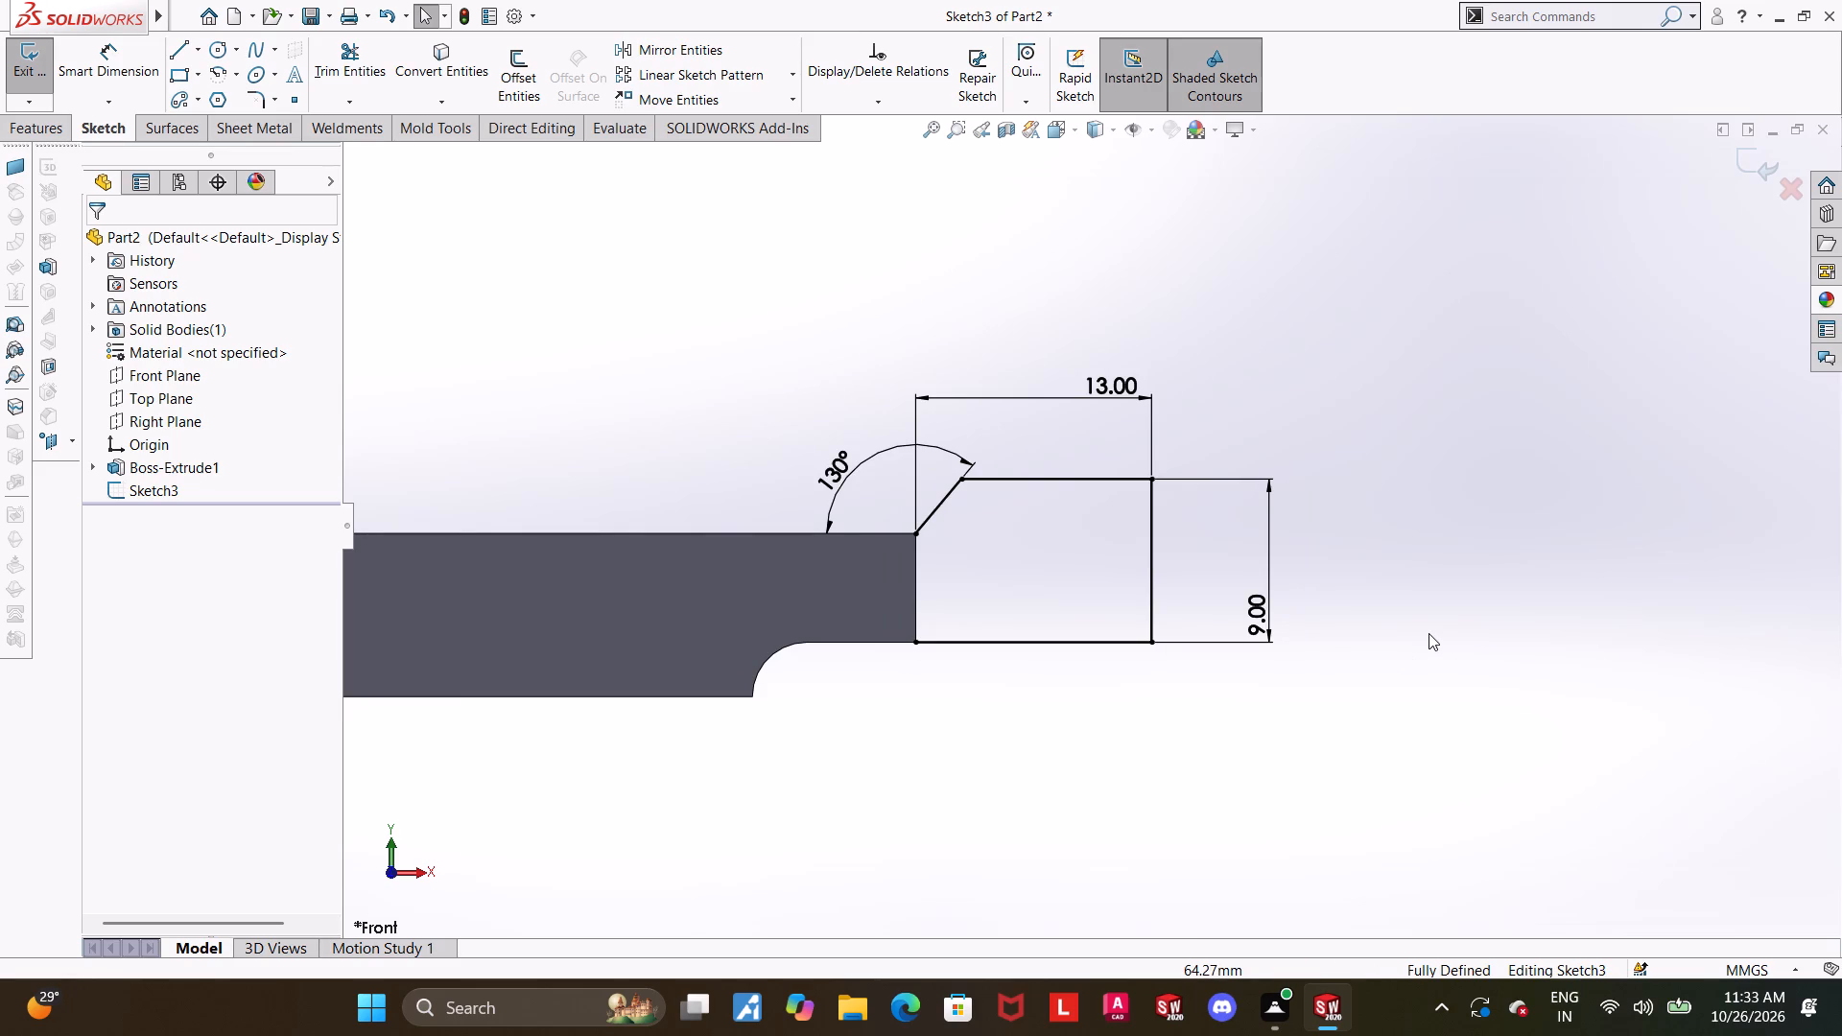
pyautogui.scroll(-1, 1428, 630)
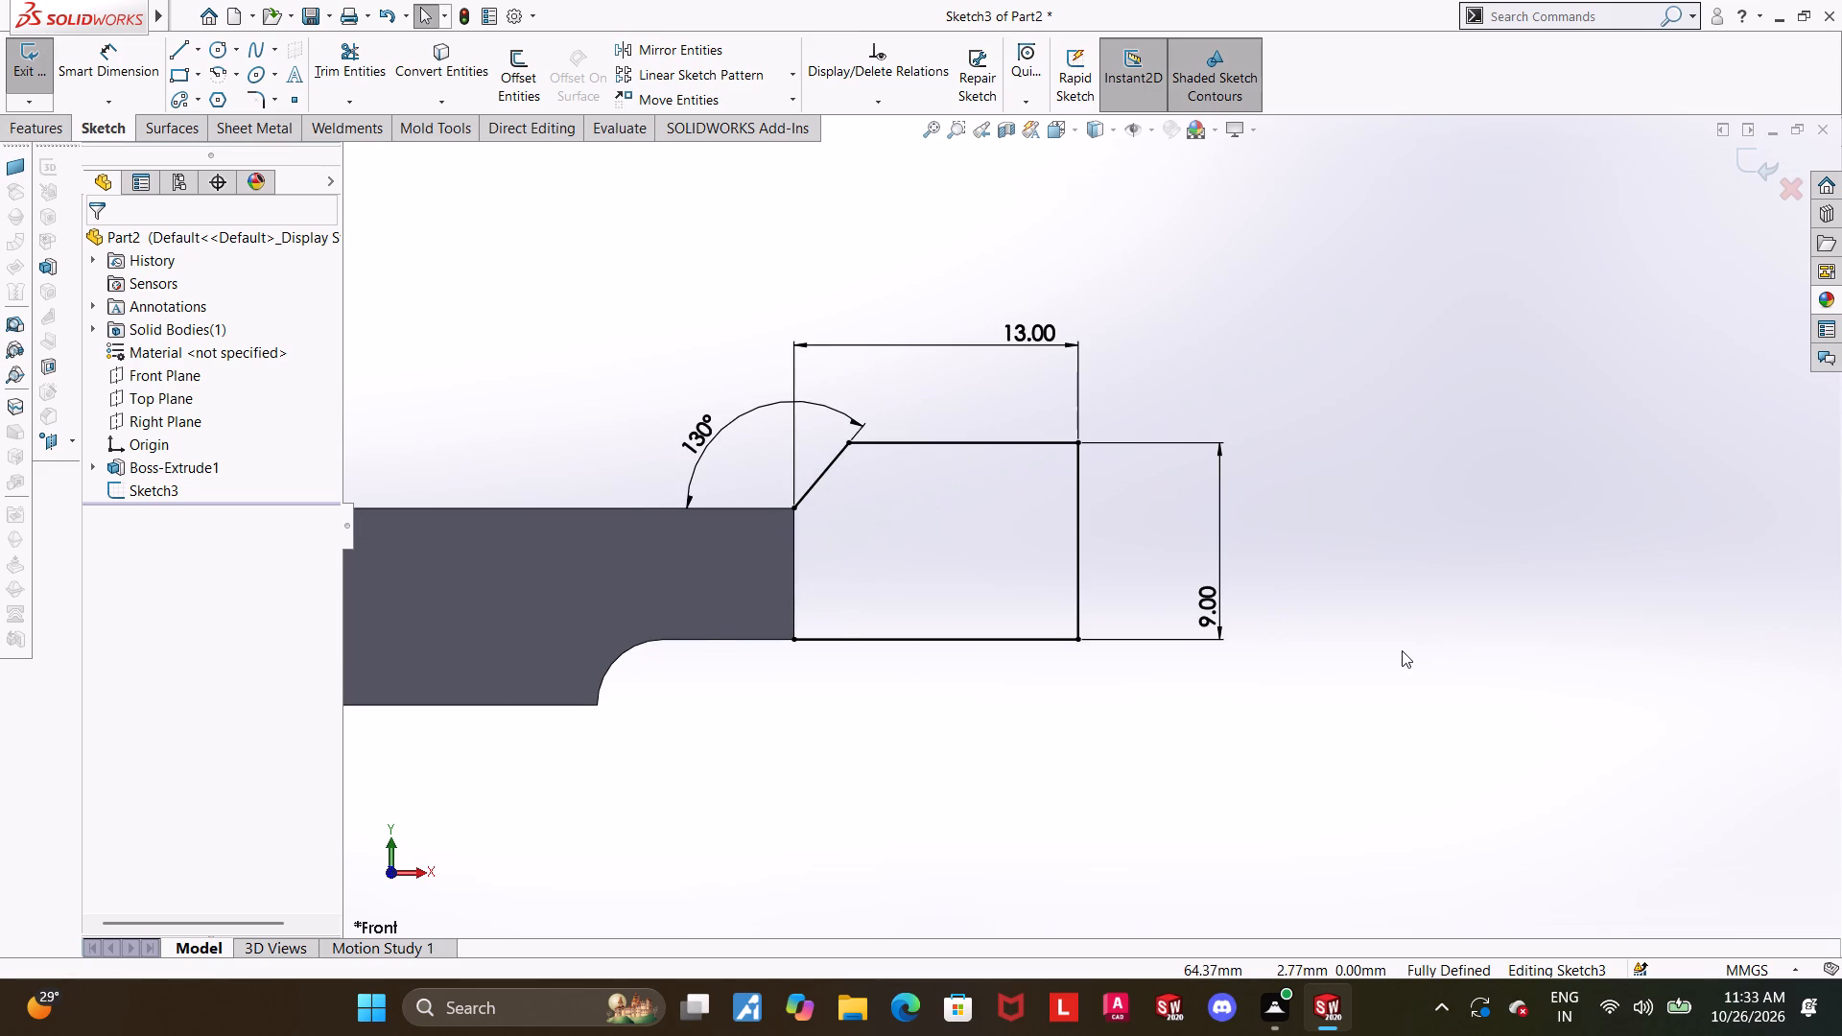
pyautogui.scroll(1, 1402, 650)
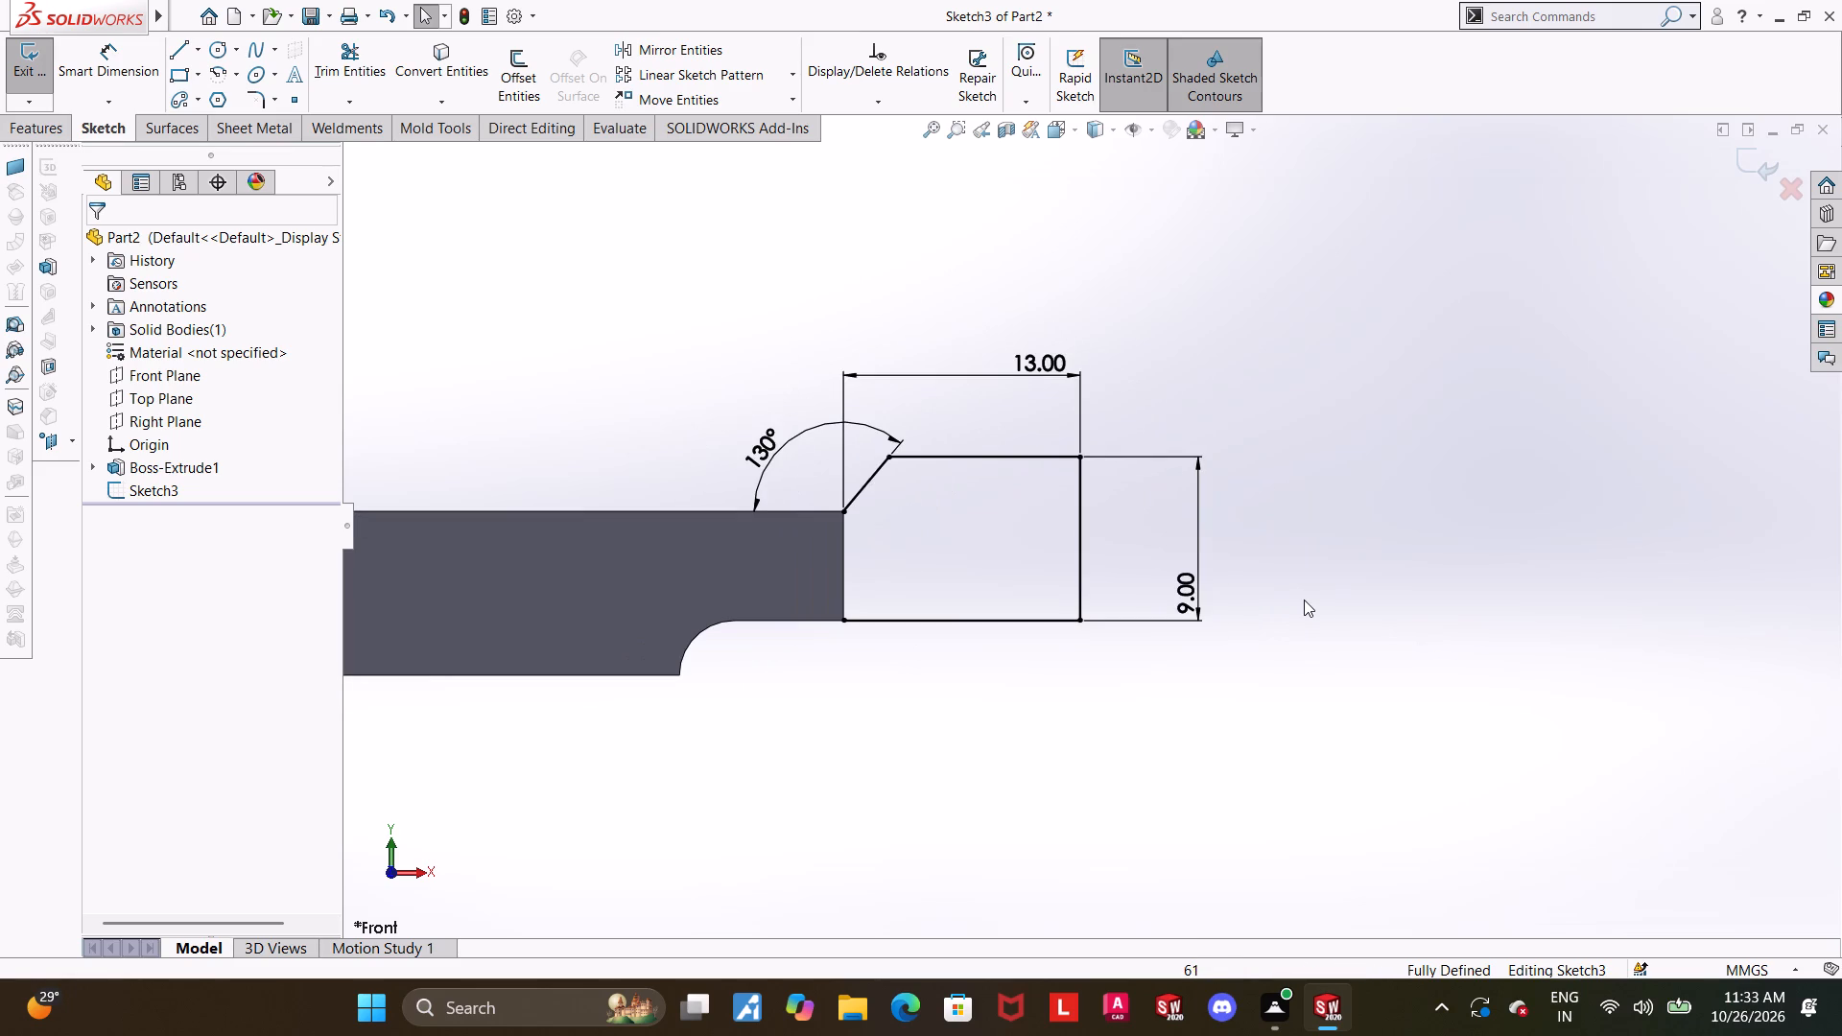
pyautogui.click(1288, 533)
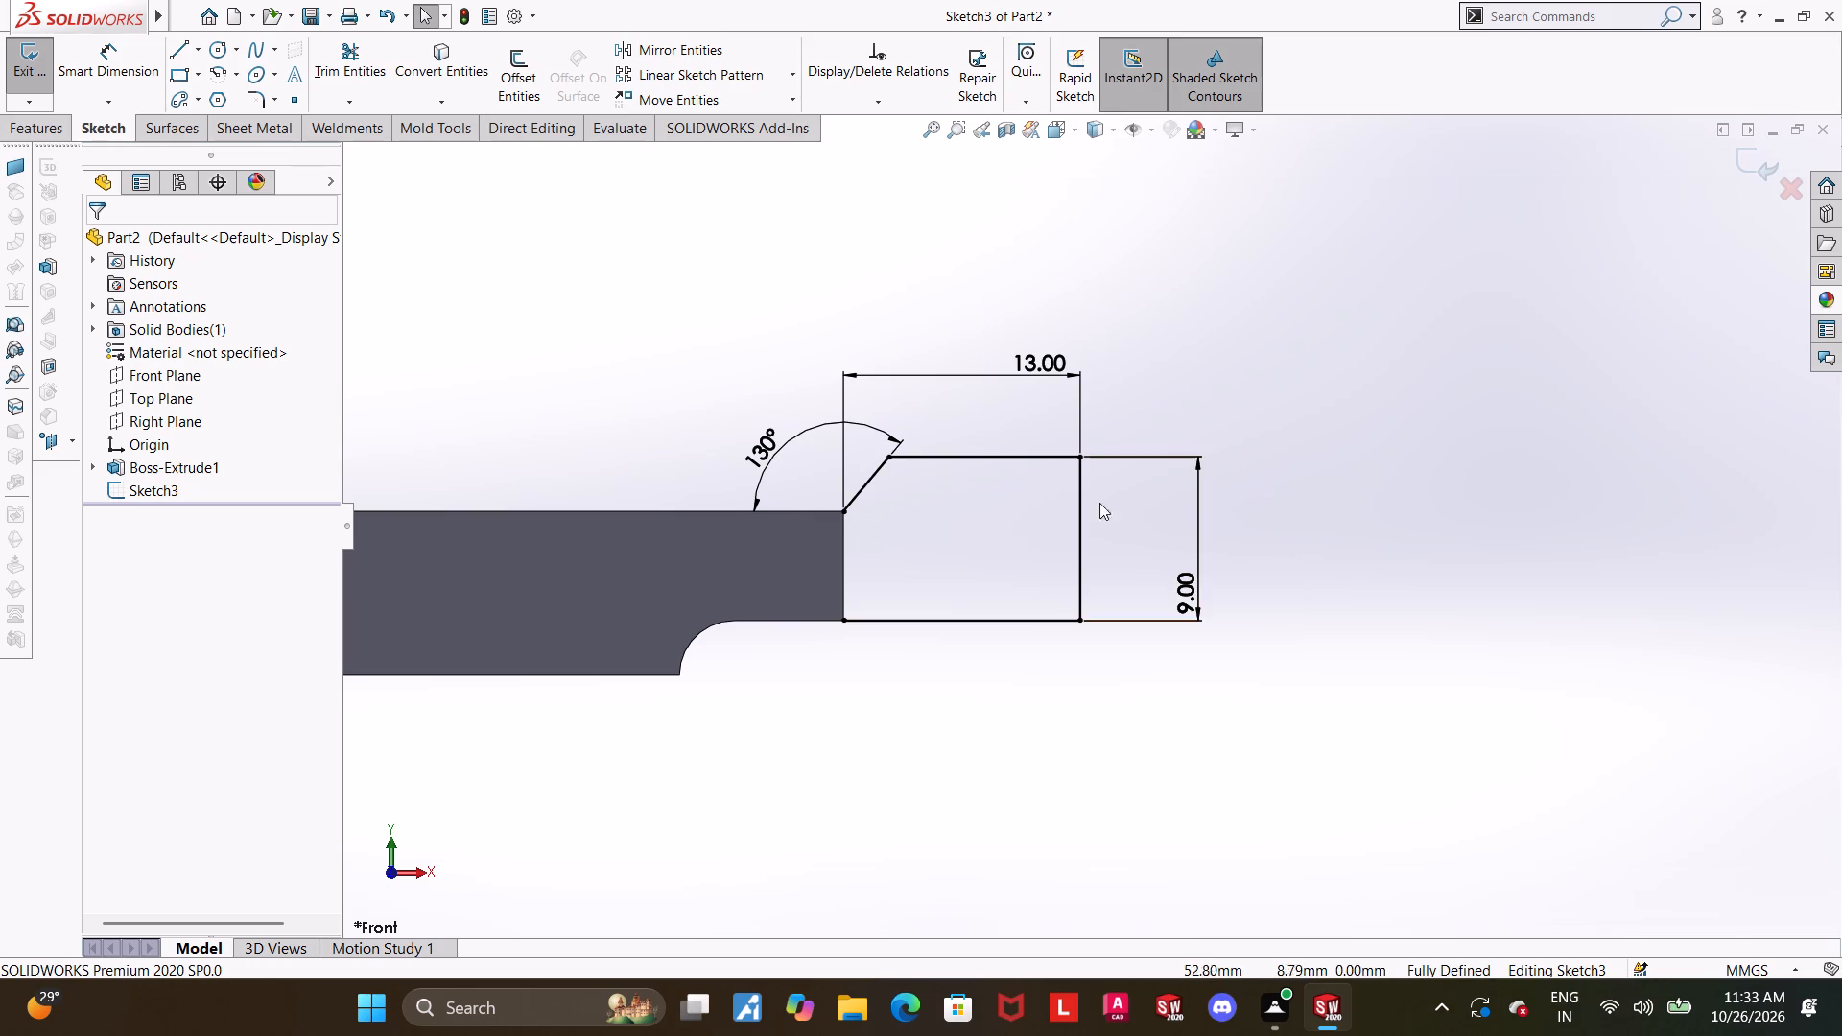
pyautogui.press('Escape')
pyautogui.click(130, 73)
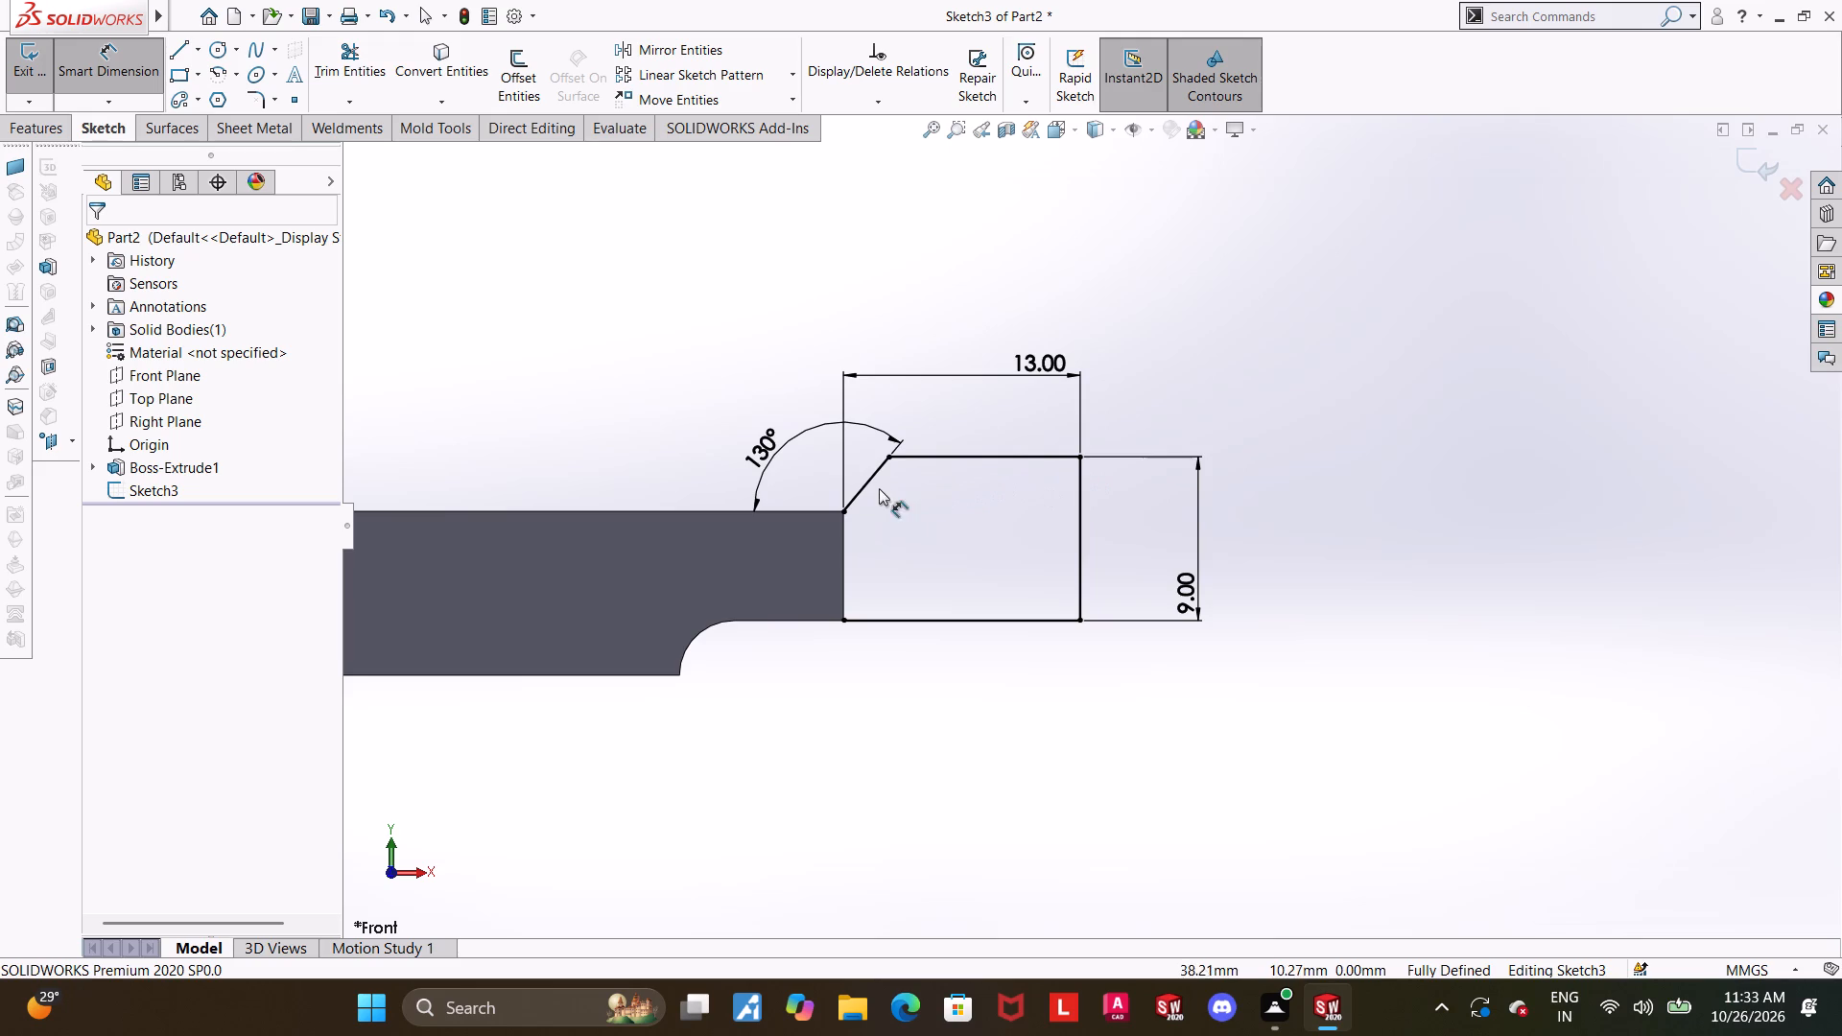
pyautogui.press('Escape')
# Trim away the slanted line between the body's upper corner and the profile's top line using Power trim.
pyautogui.click(350, 62)
pyautogui.moveTo(908, 507); pyautogui.dragTo(652, 358)
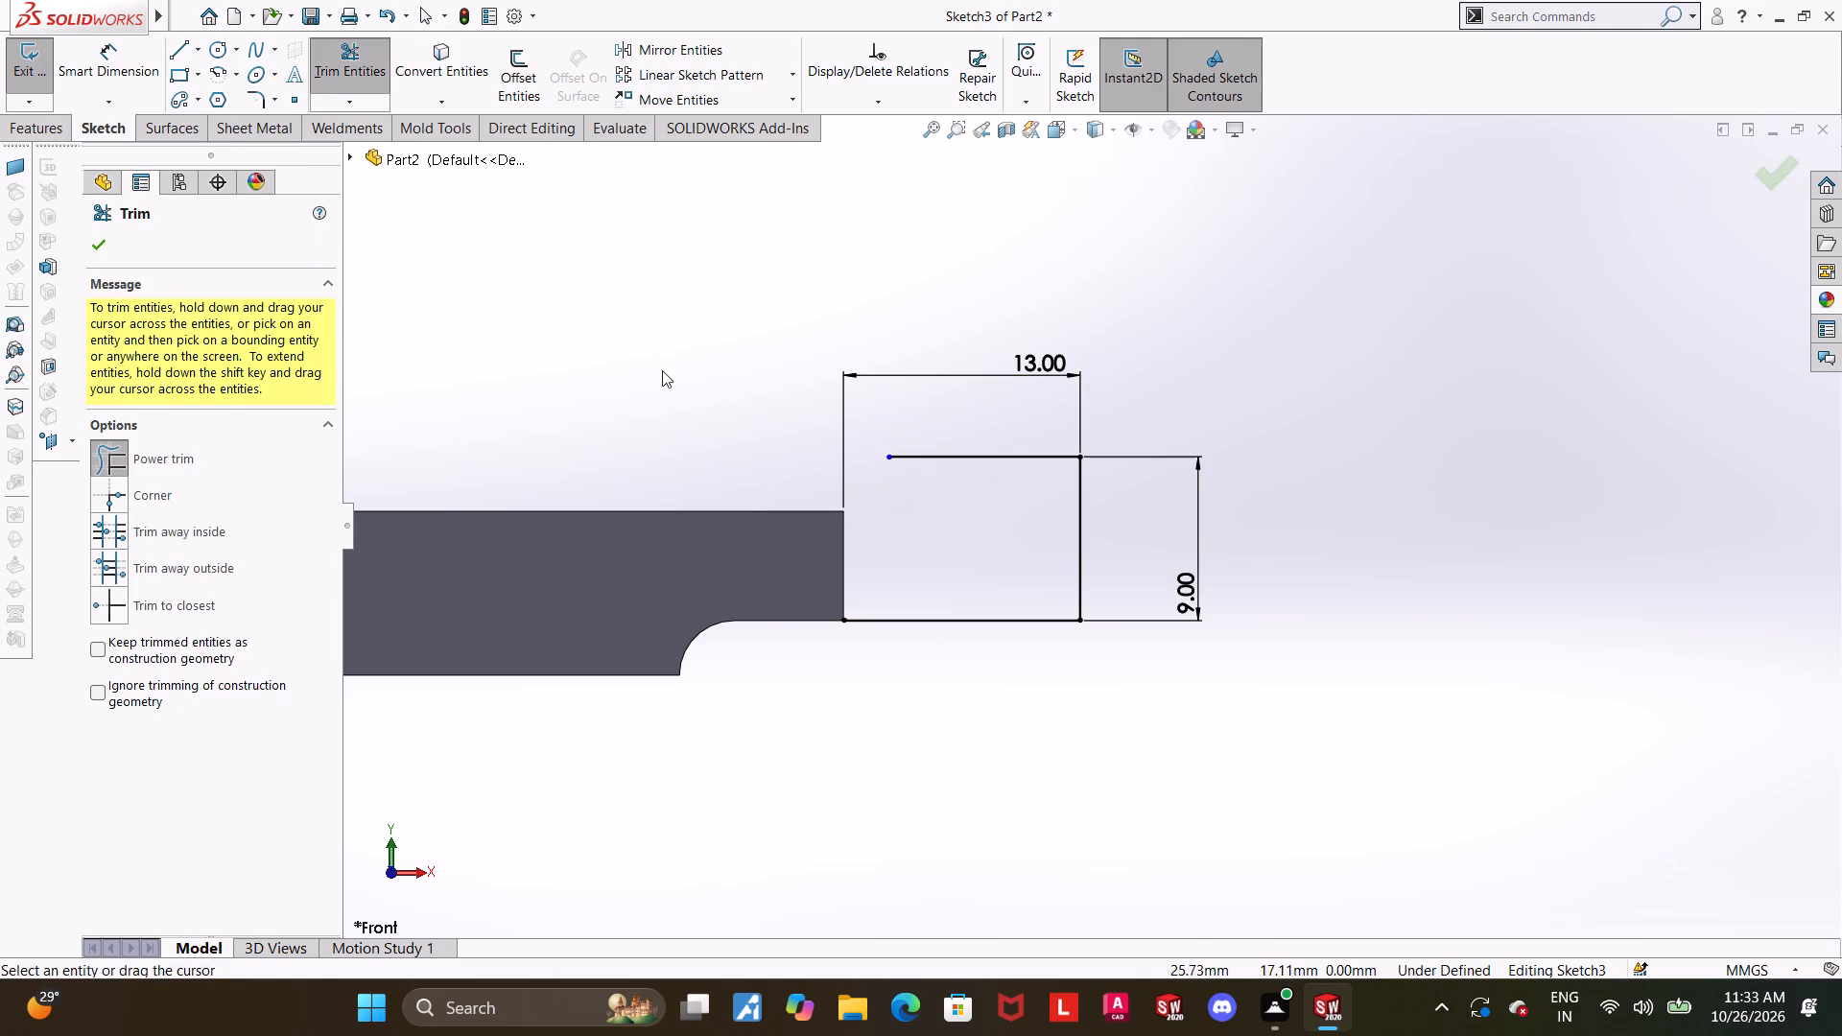
pyautogui.press('Escape')
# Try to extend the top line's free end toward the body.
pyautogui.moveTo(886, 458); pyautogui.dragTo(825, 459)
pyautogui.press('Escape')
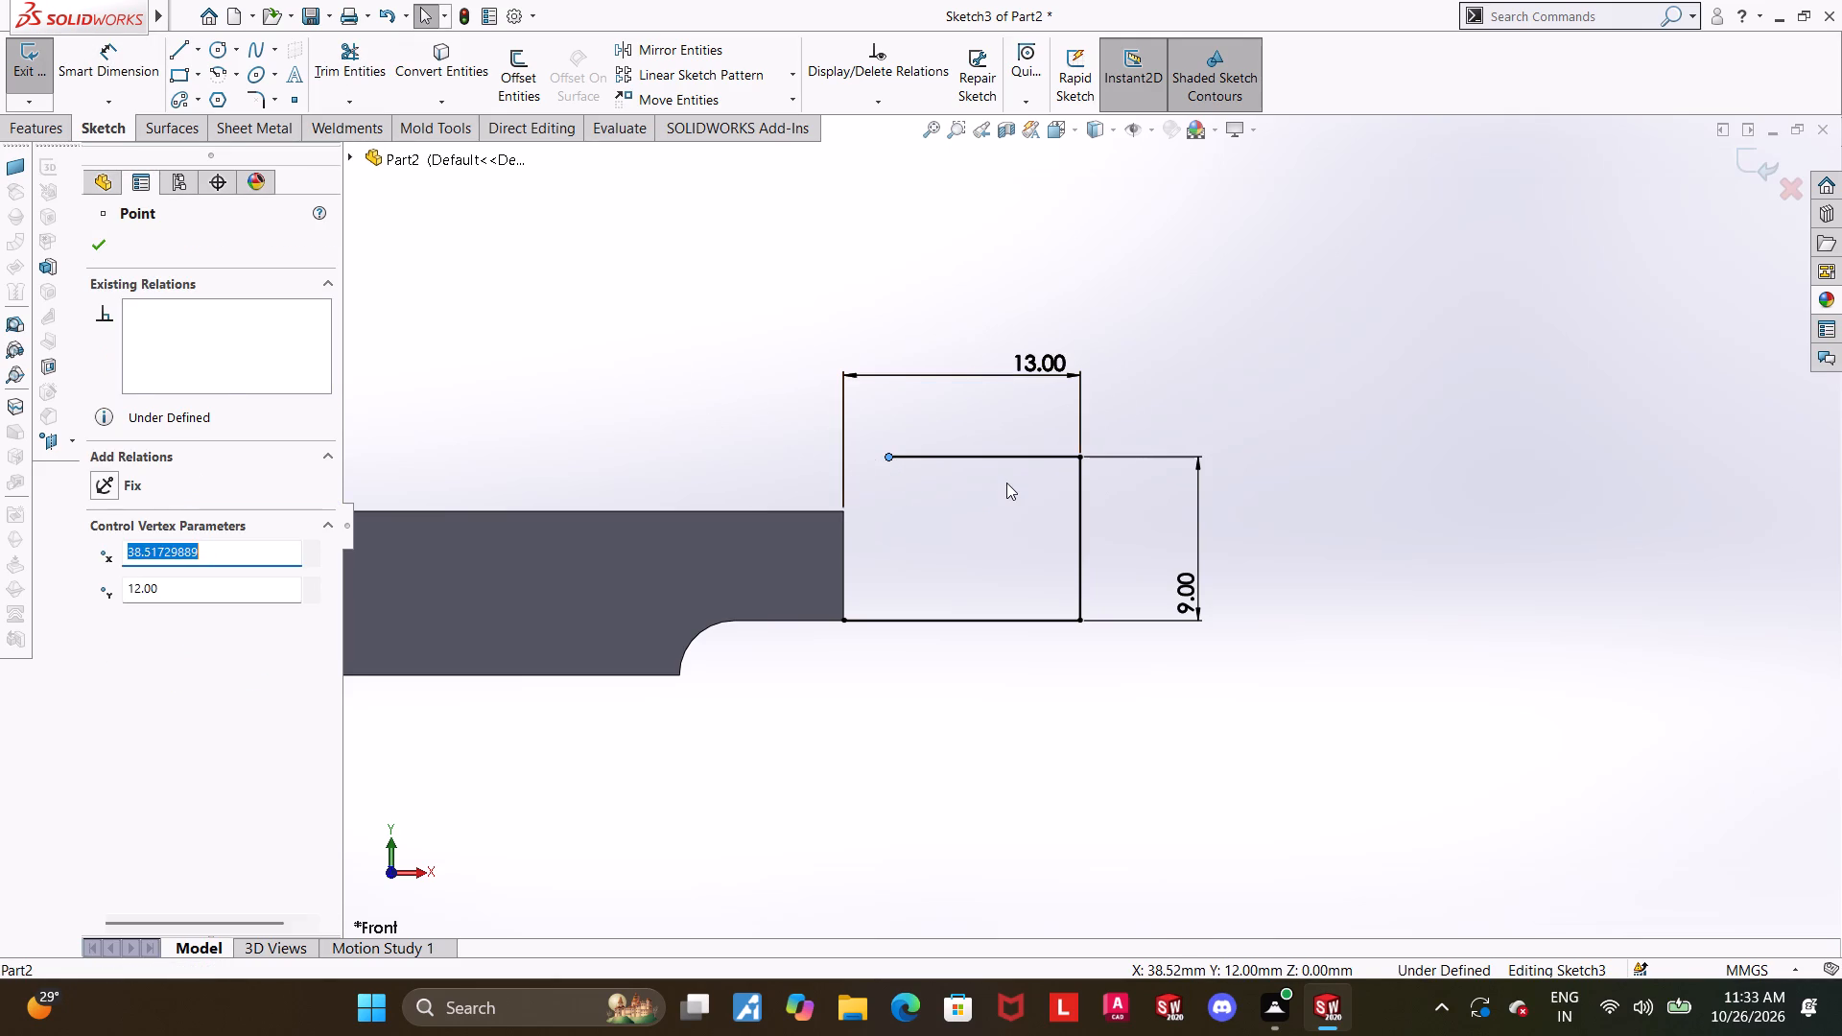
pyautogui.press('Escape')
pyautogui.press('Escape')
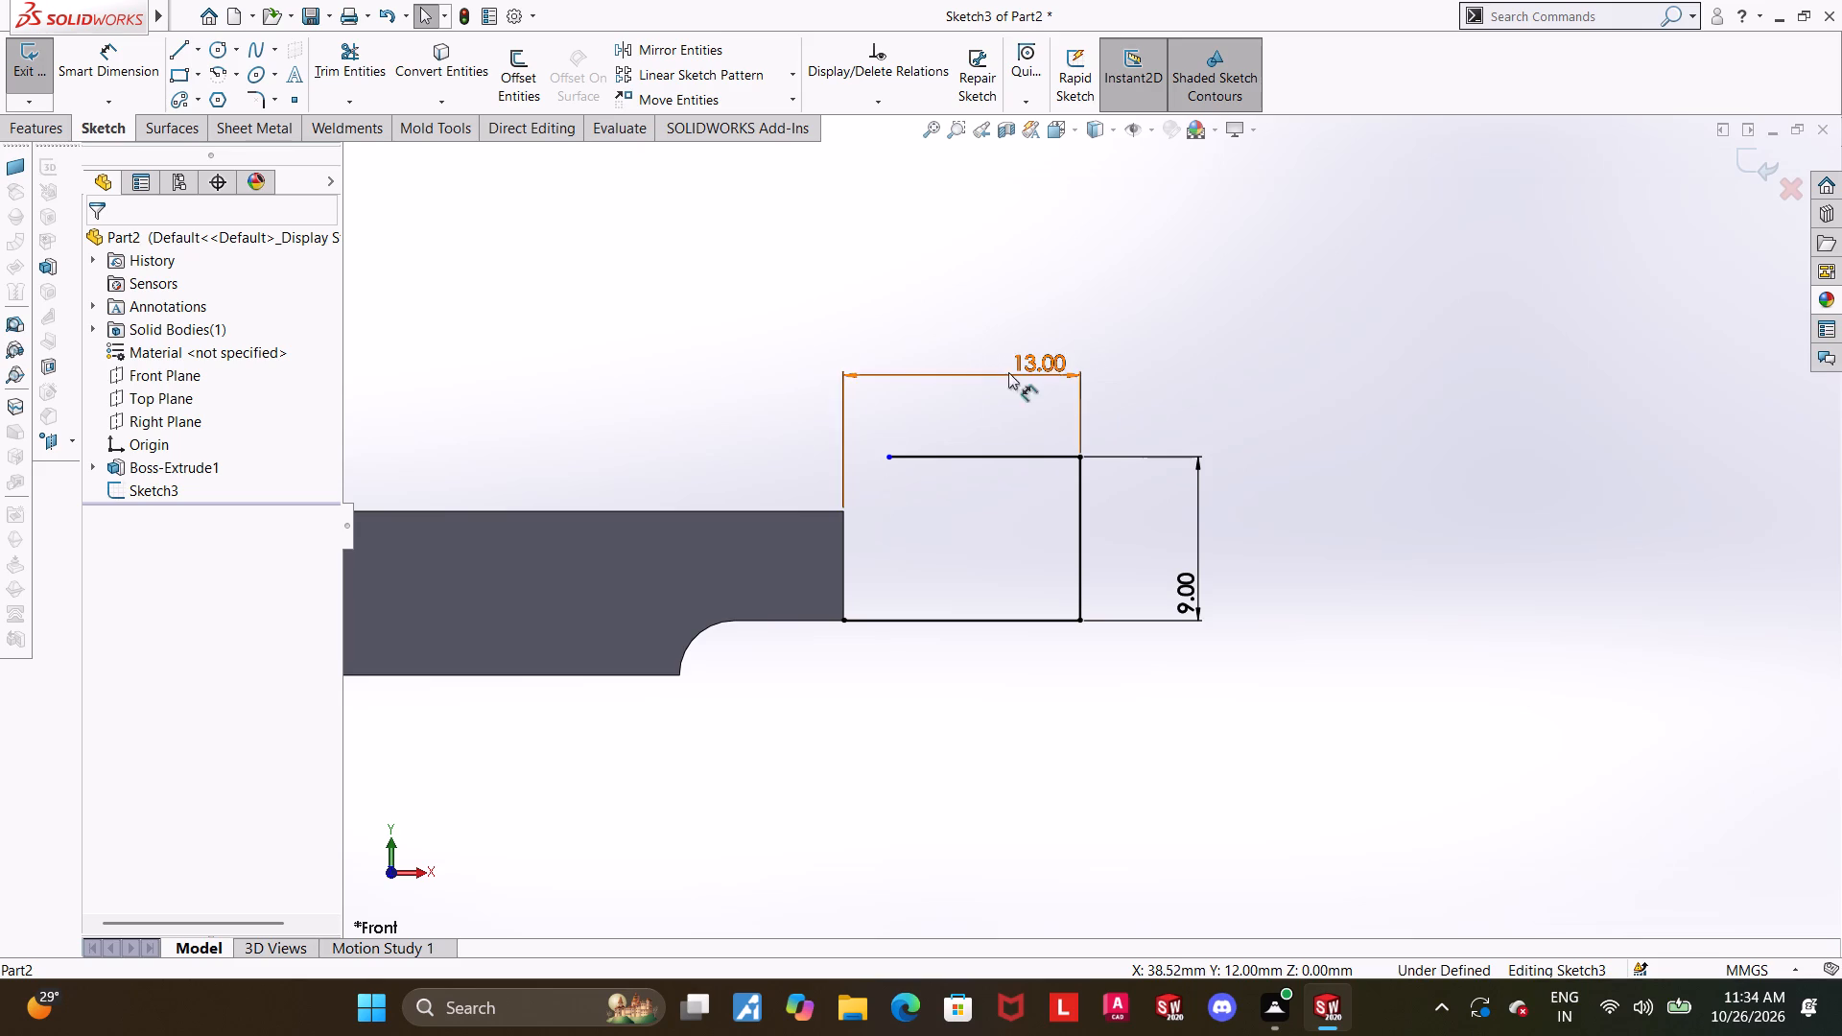
# Delete the 13 mm width dimension from the end profile.
pyautogui.rightClick(1051, 347)
pyautogui.click(1100, 601)
pyautogui.press('Escape')
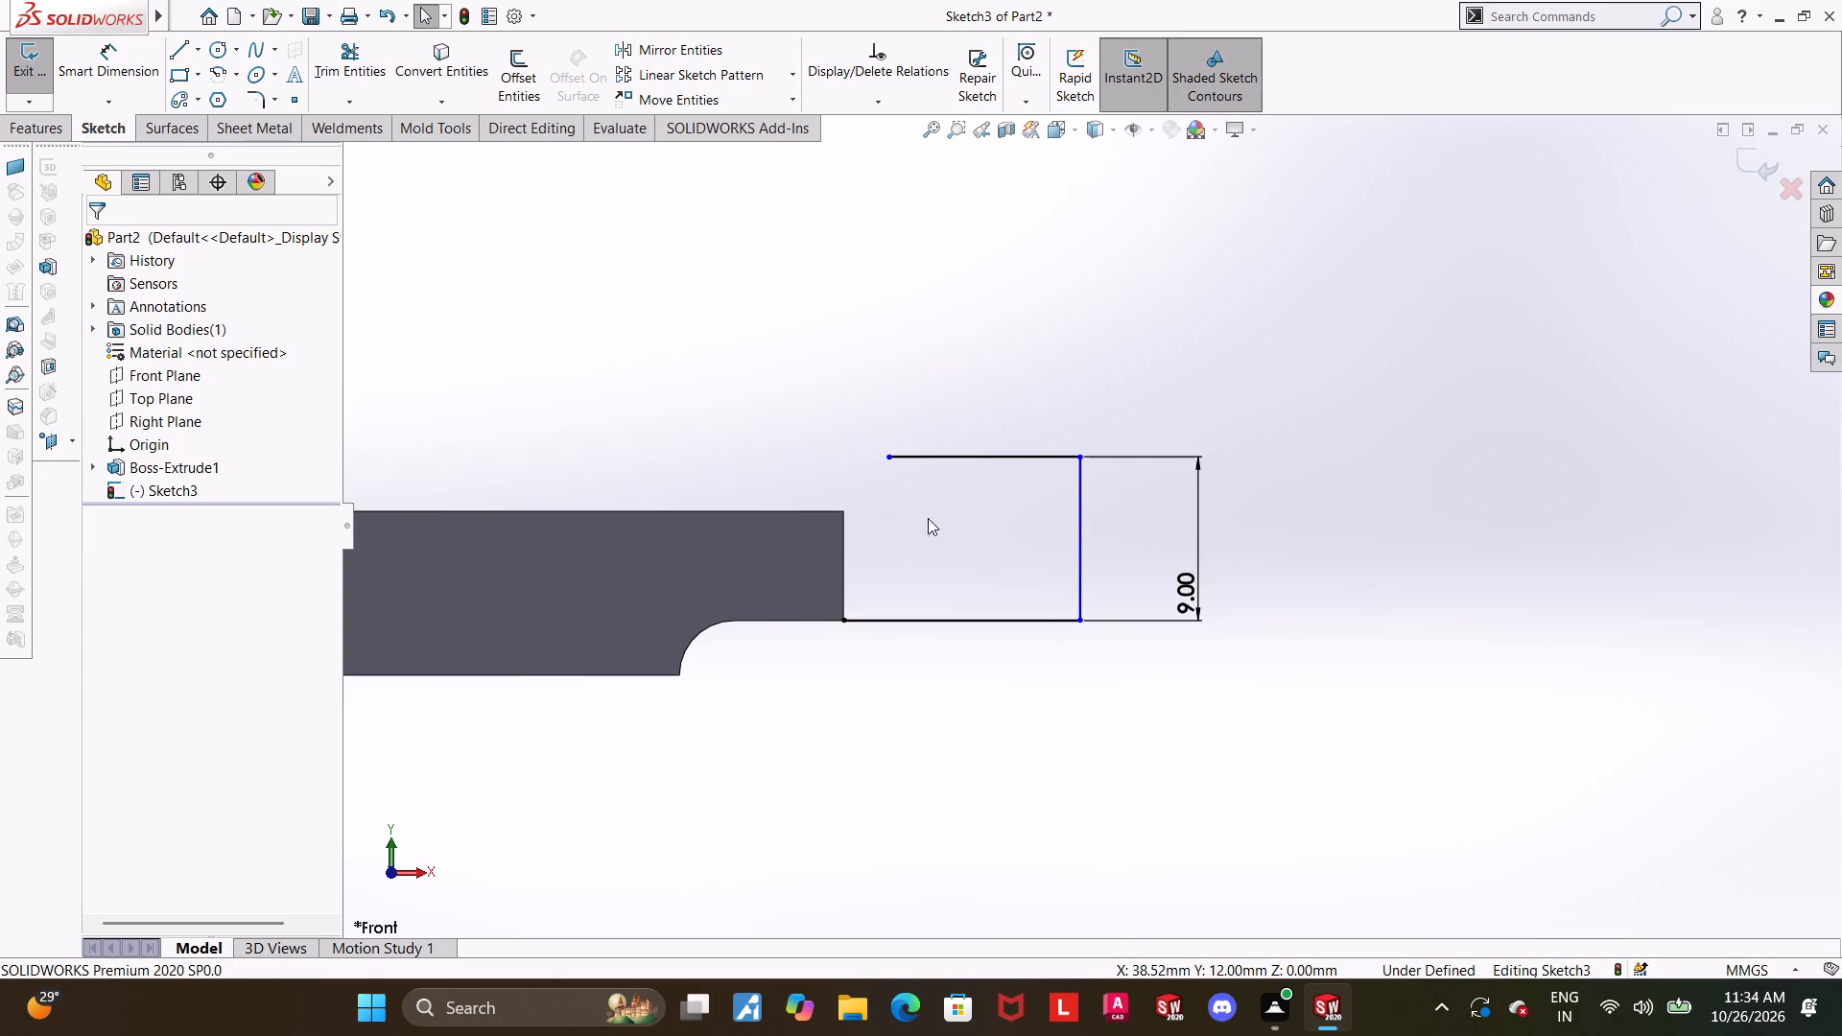
# Extend the top line's free end over the body, past its end face, to about X 35 mm.
pyautogui.moveTo(885, 458); pyautogui.dragTo(828, 446)
pyautogui.press('Escape')
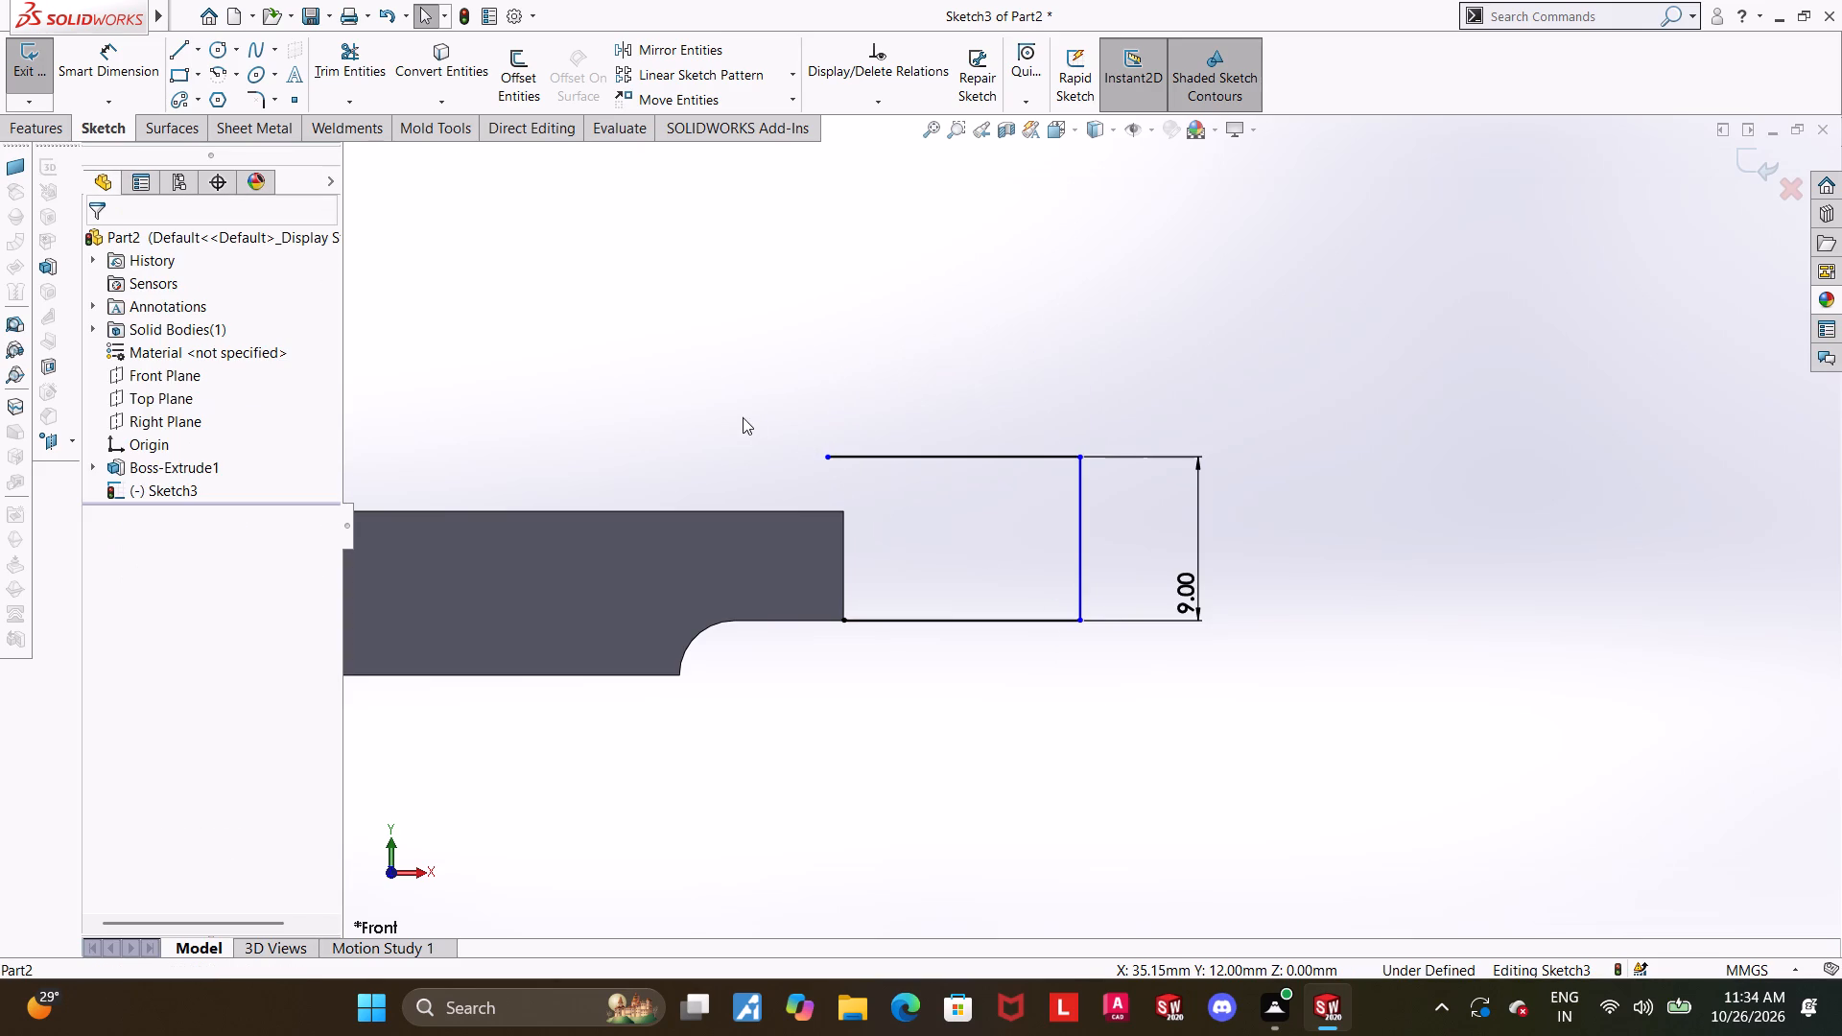
# Close the end profile with lines: about 5 mm slanting to the body's top edge, about 4.8 mm to its corner, and down the end face.
pyautogui.click(192, 52)
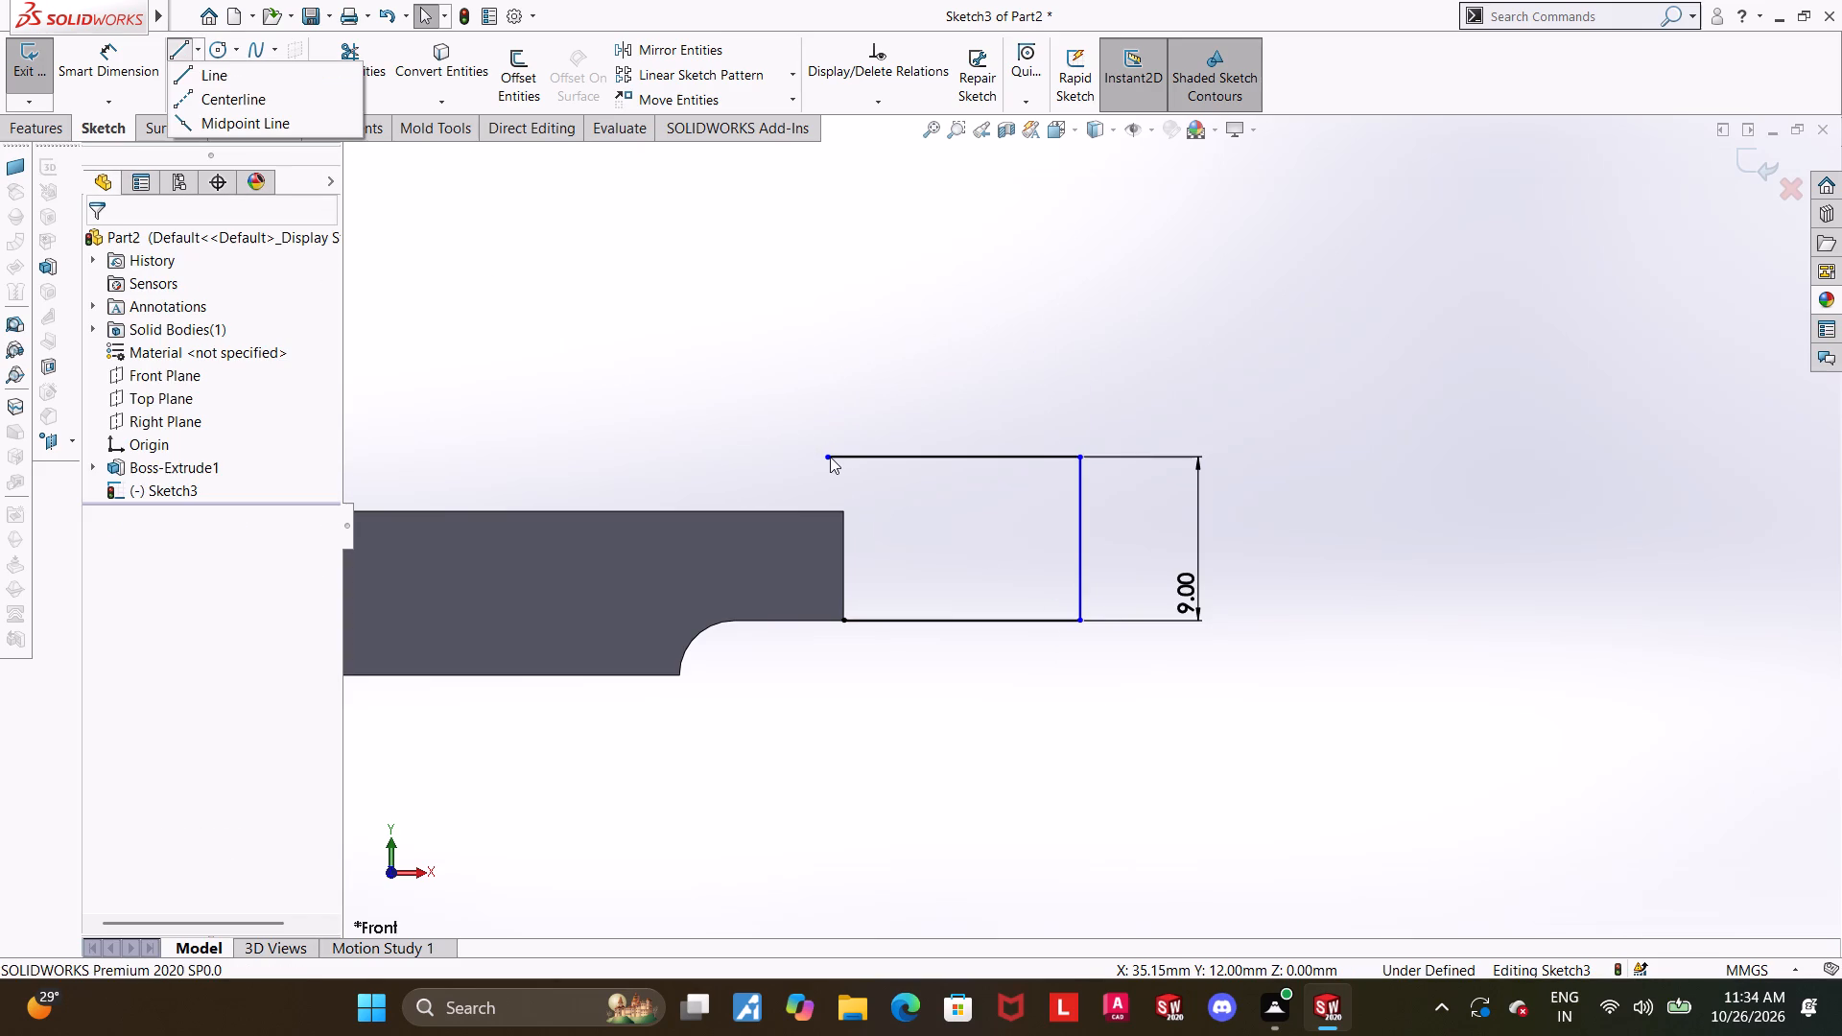
pyautogui.click(214, 71)
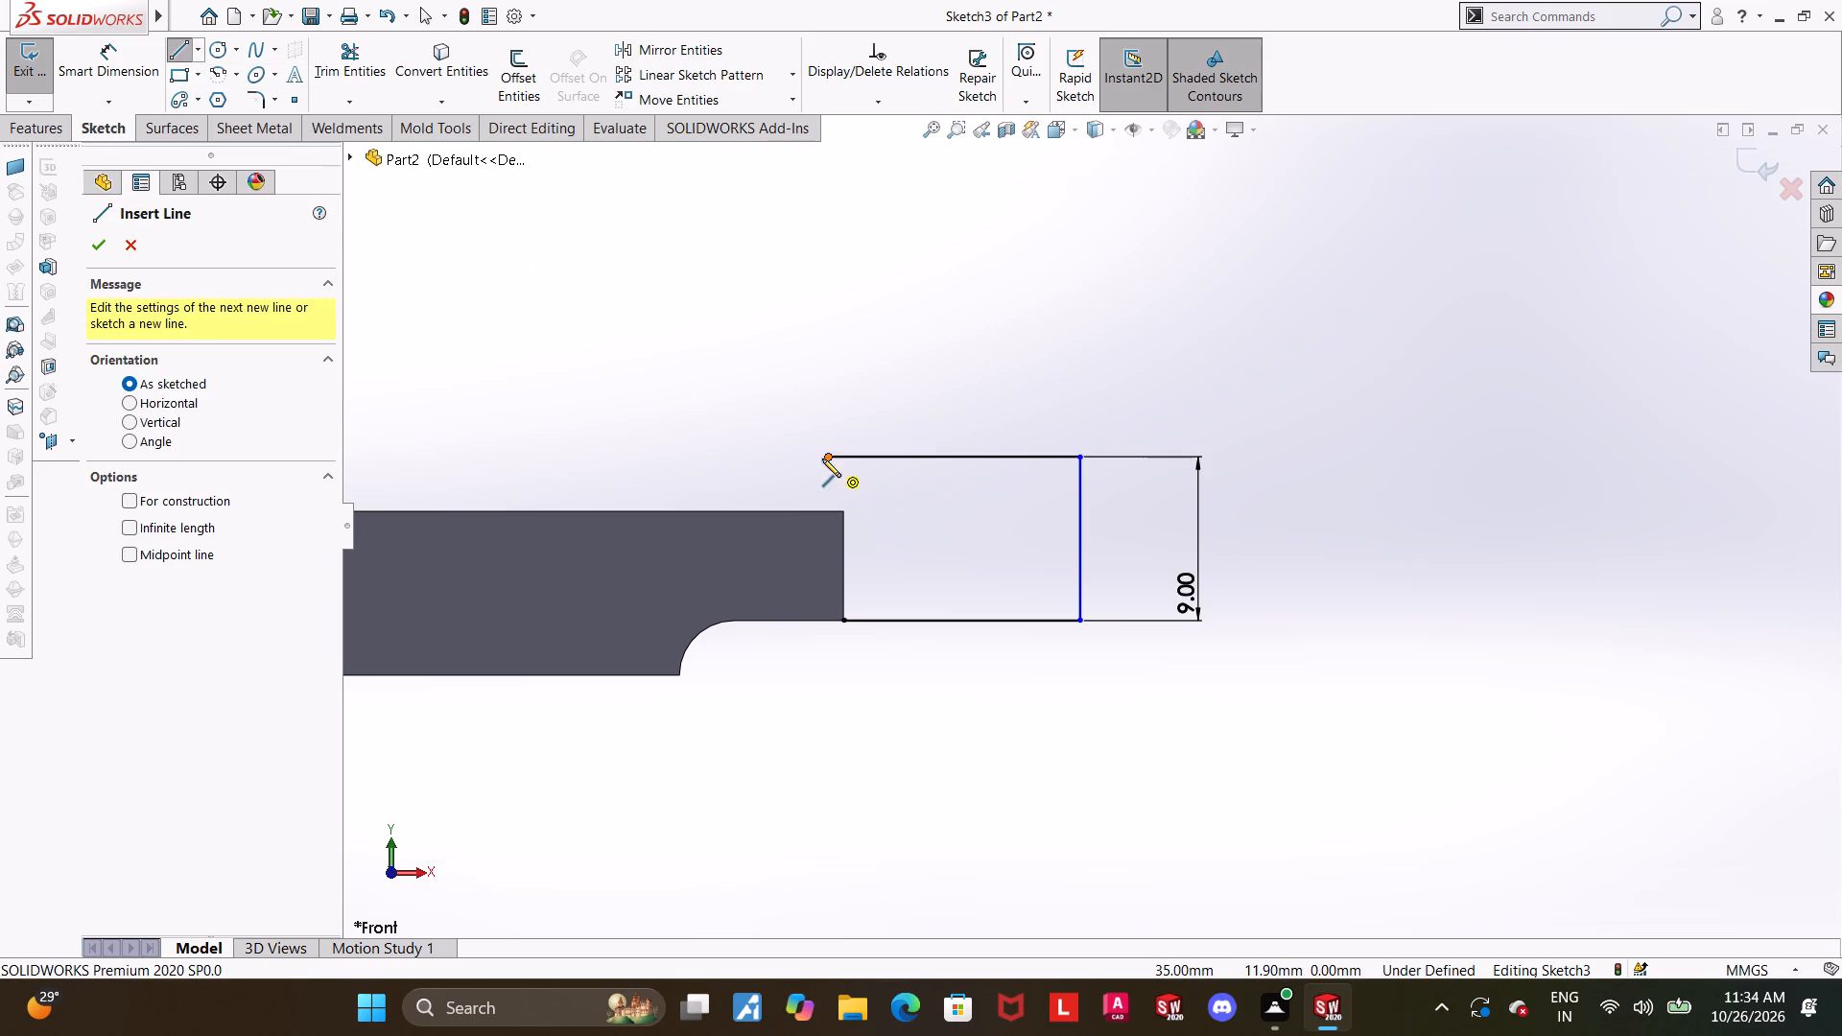
pyautogui.click(822, 459)
pyautogui.press('Escape')
pyautogui.click(191, 56)
pyautogui.click(823, 460)
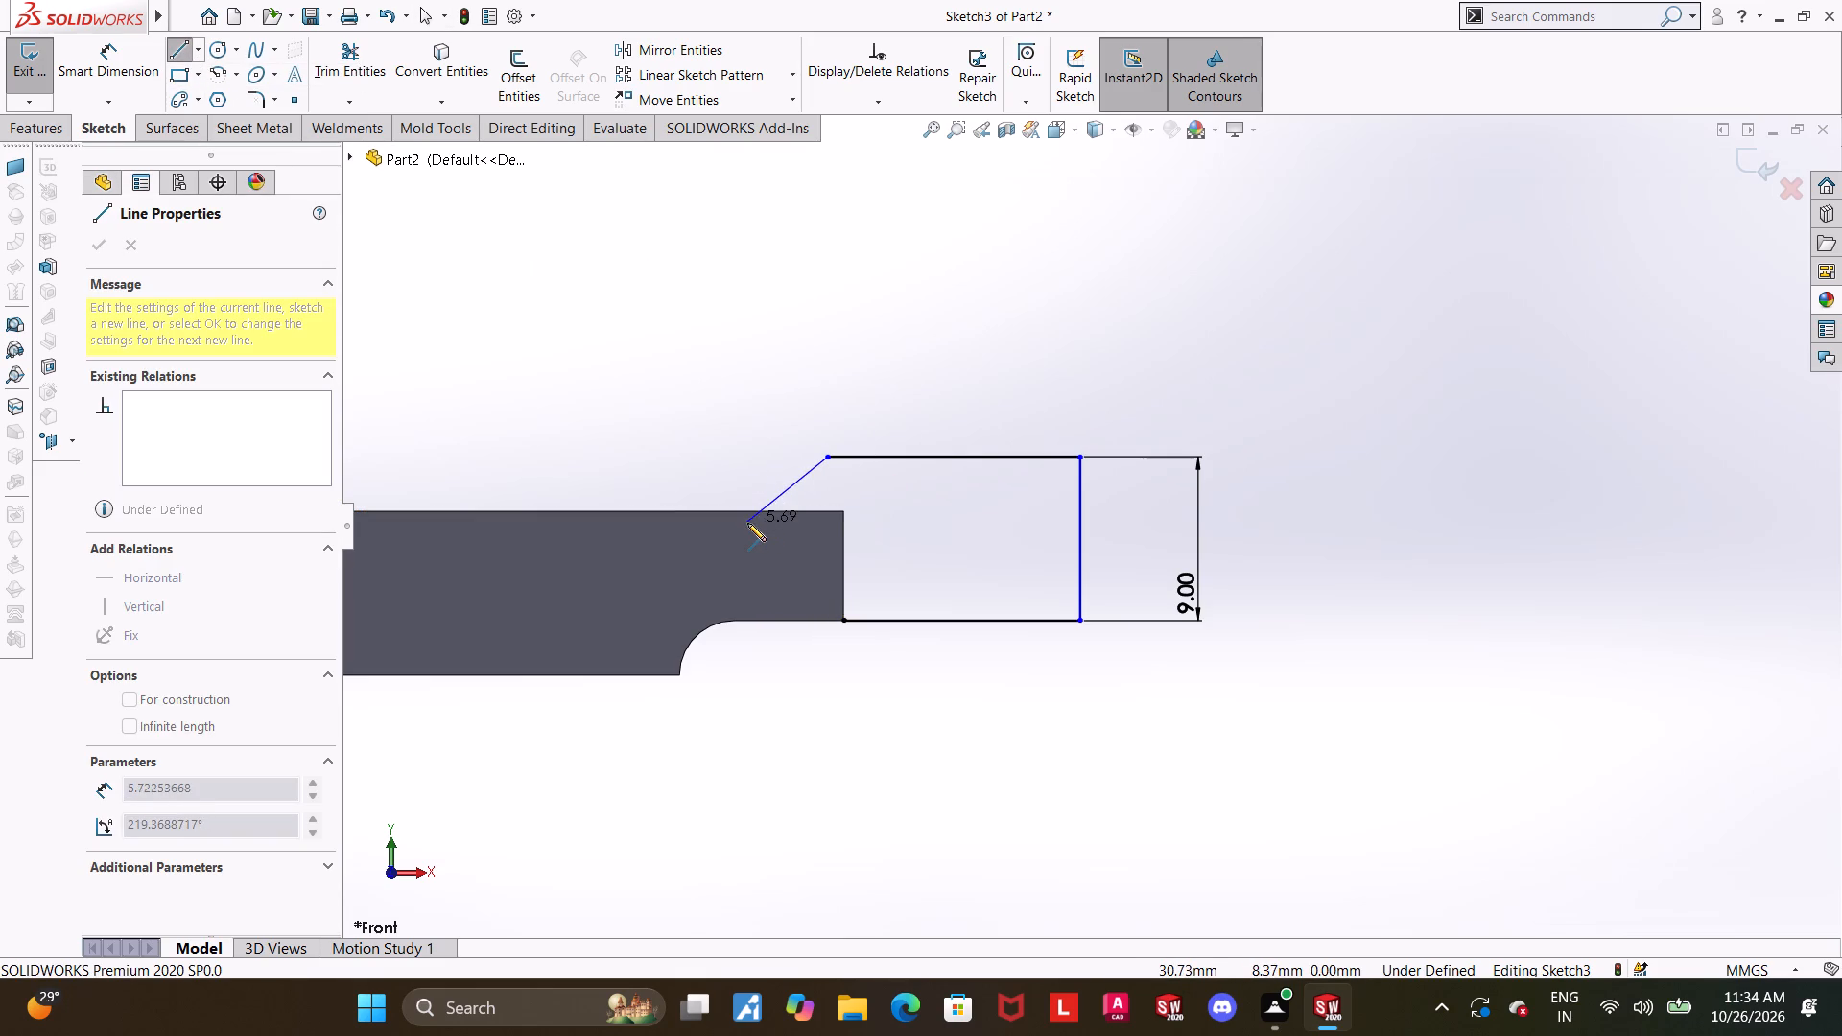
pyautogui.click(756, 513)
pyautogui.click(845, 510)
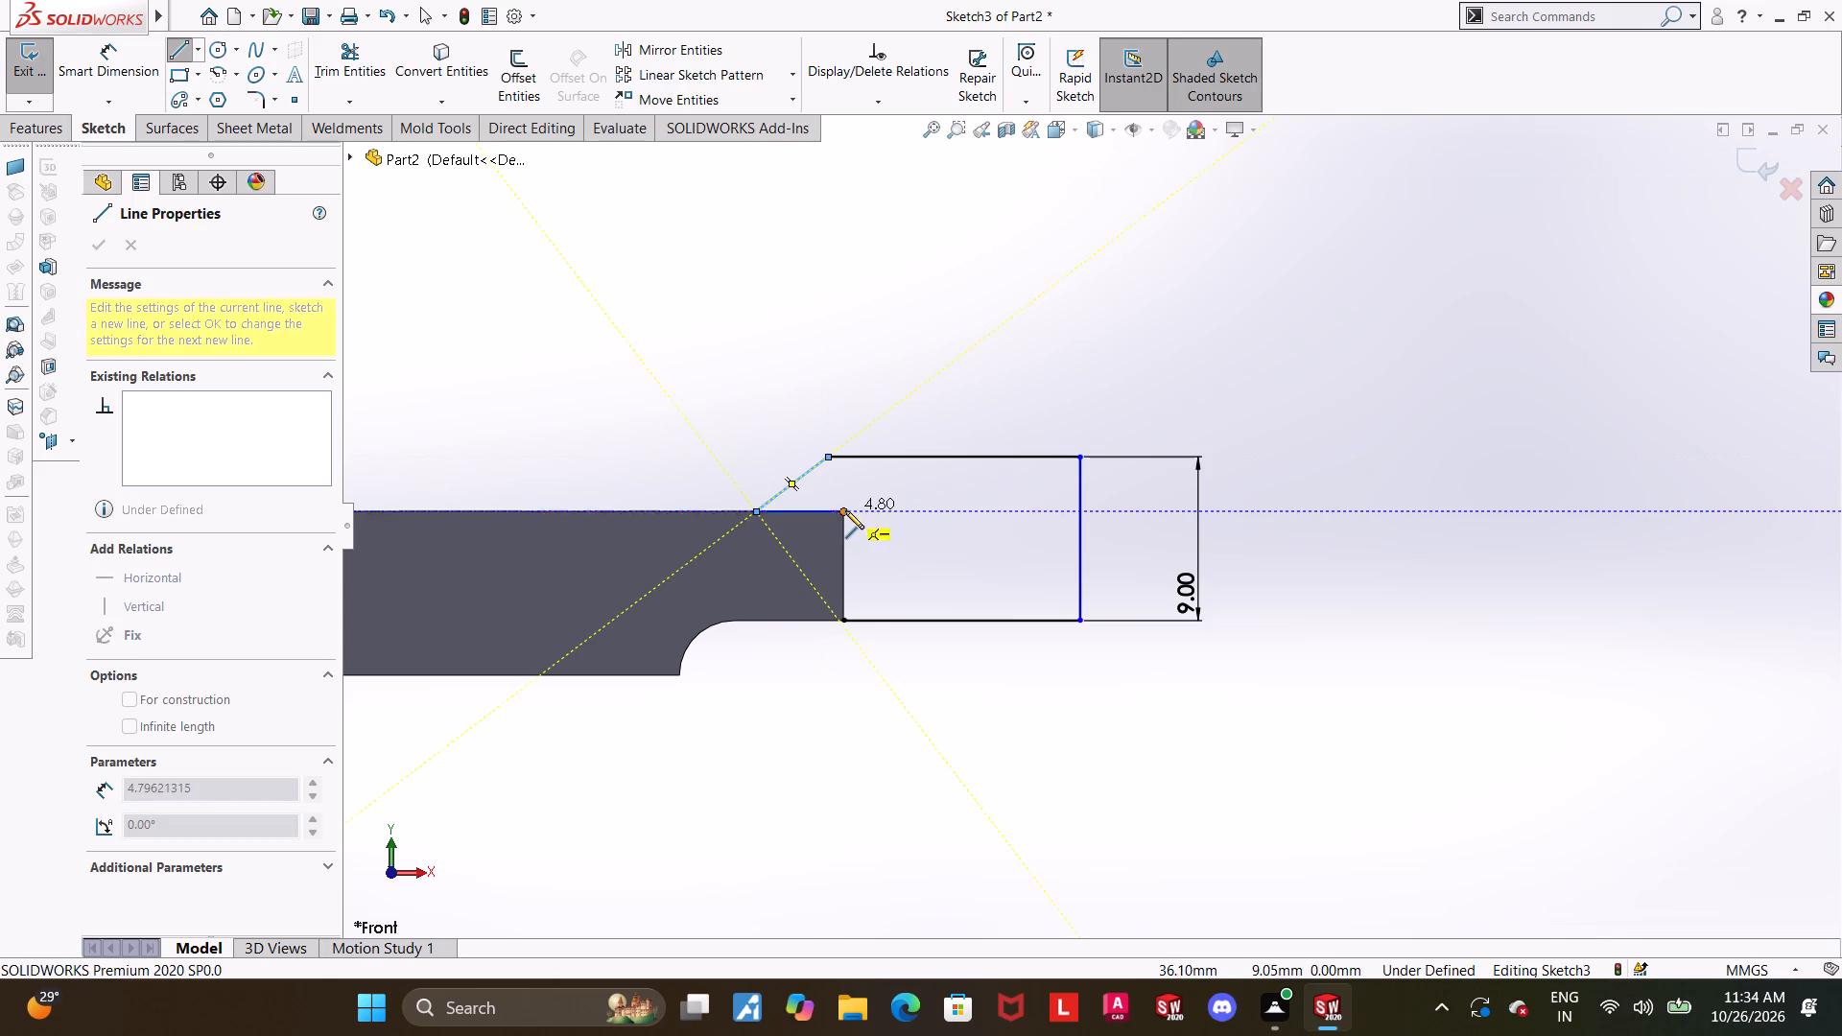
pyautogui.click(845, 618)
pyautogui.press('Escape')
pyautogui.press('Escape')
pyautogui.press('Escape')
pyautogui.press('Escape')
# Dimension the horizontal distance from the slanted line's lower end to the profile's outer vertical line as 13 mm.
pyautogui.scroll(1, 956, 641)
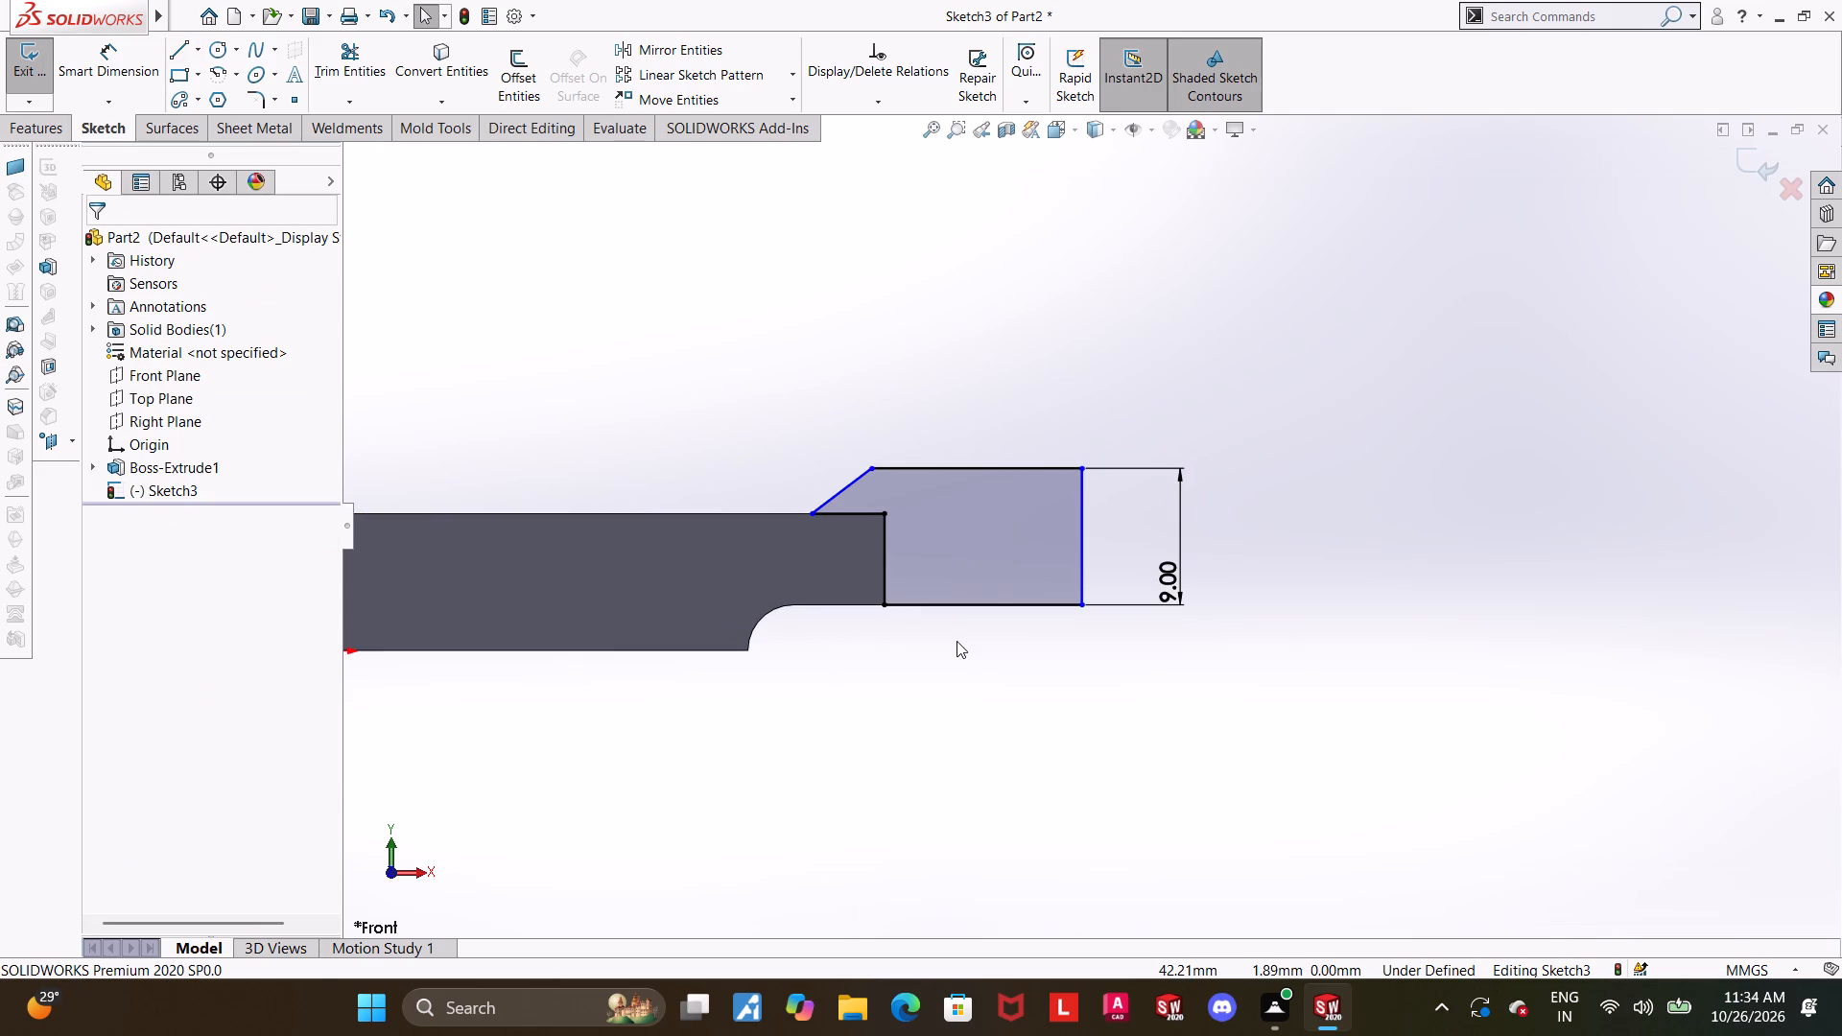
pyautogui.click(127, 61)
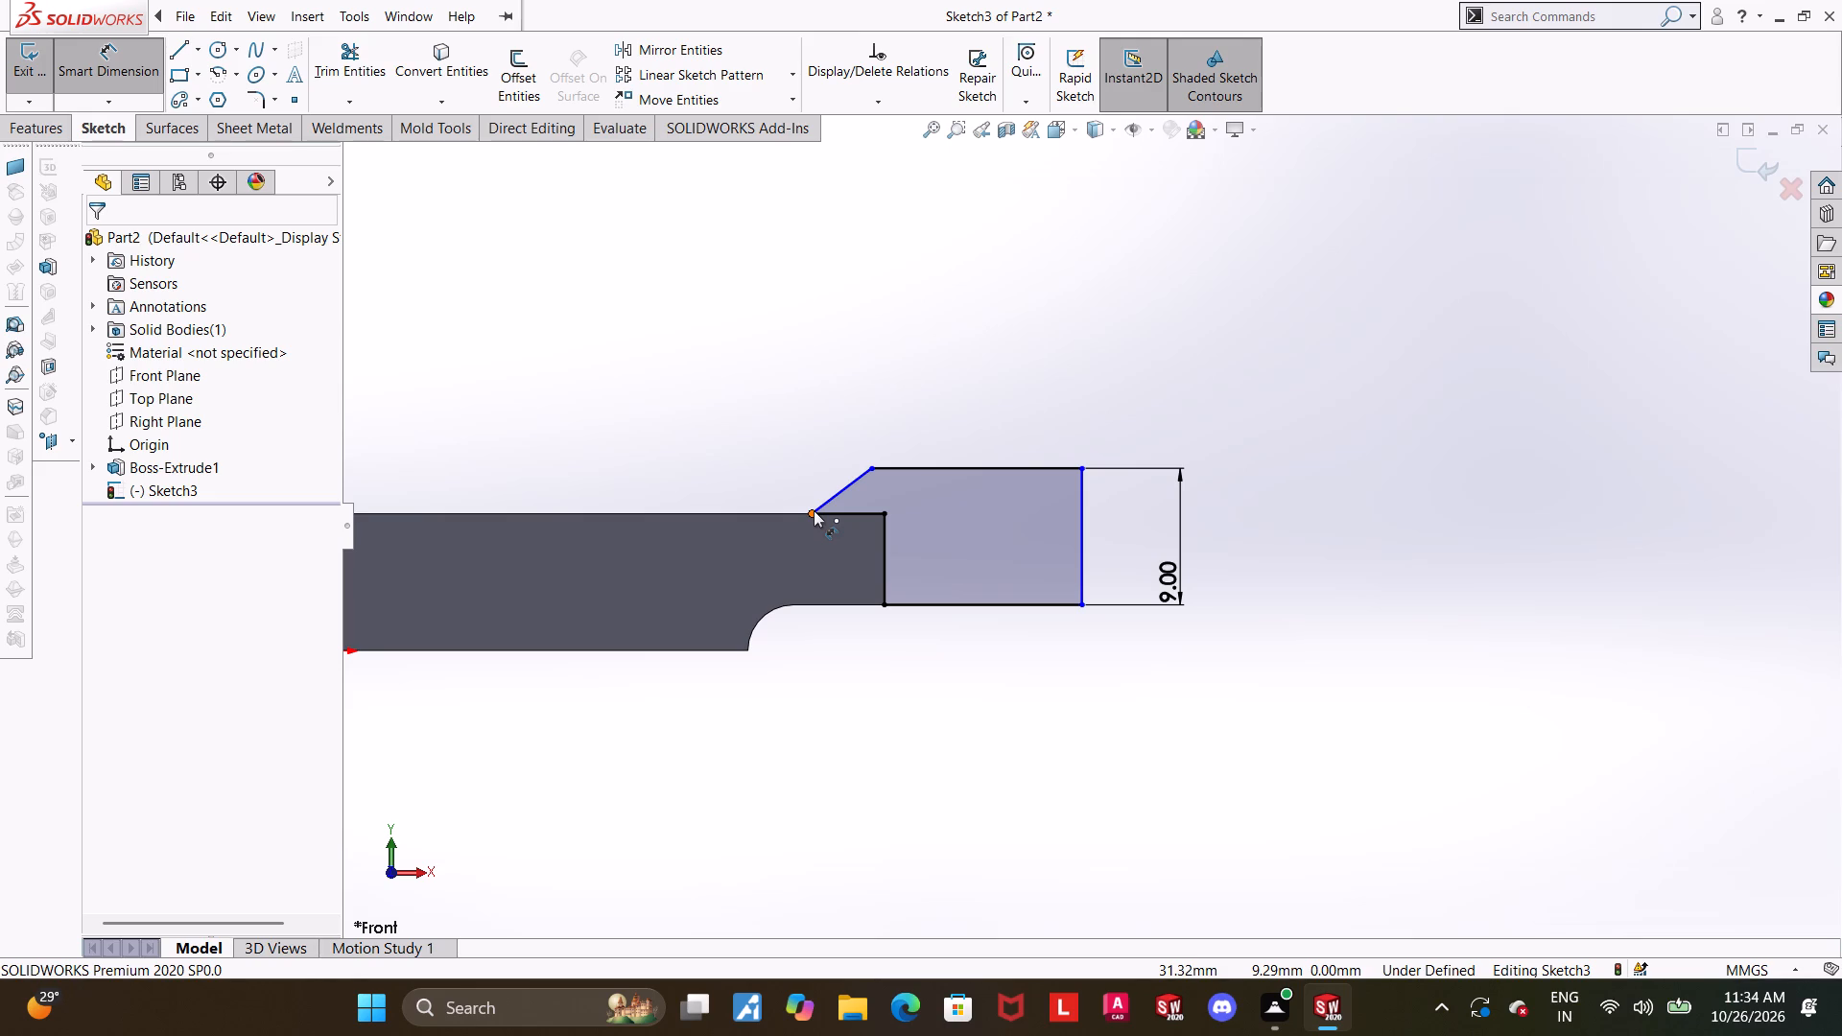
pyautogui.click(814, 510)
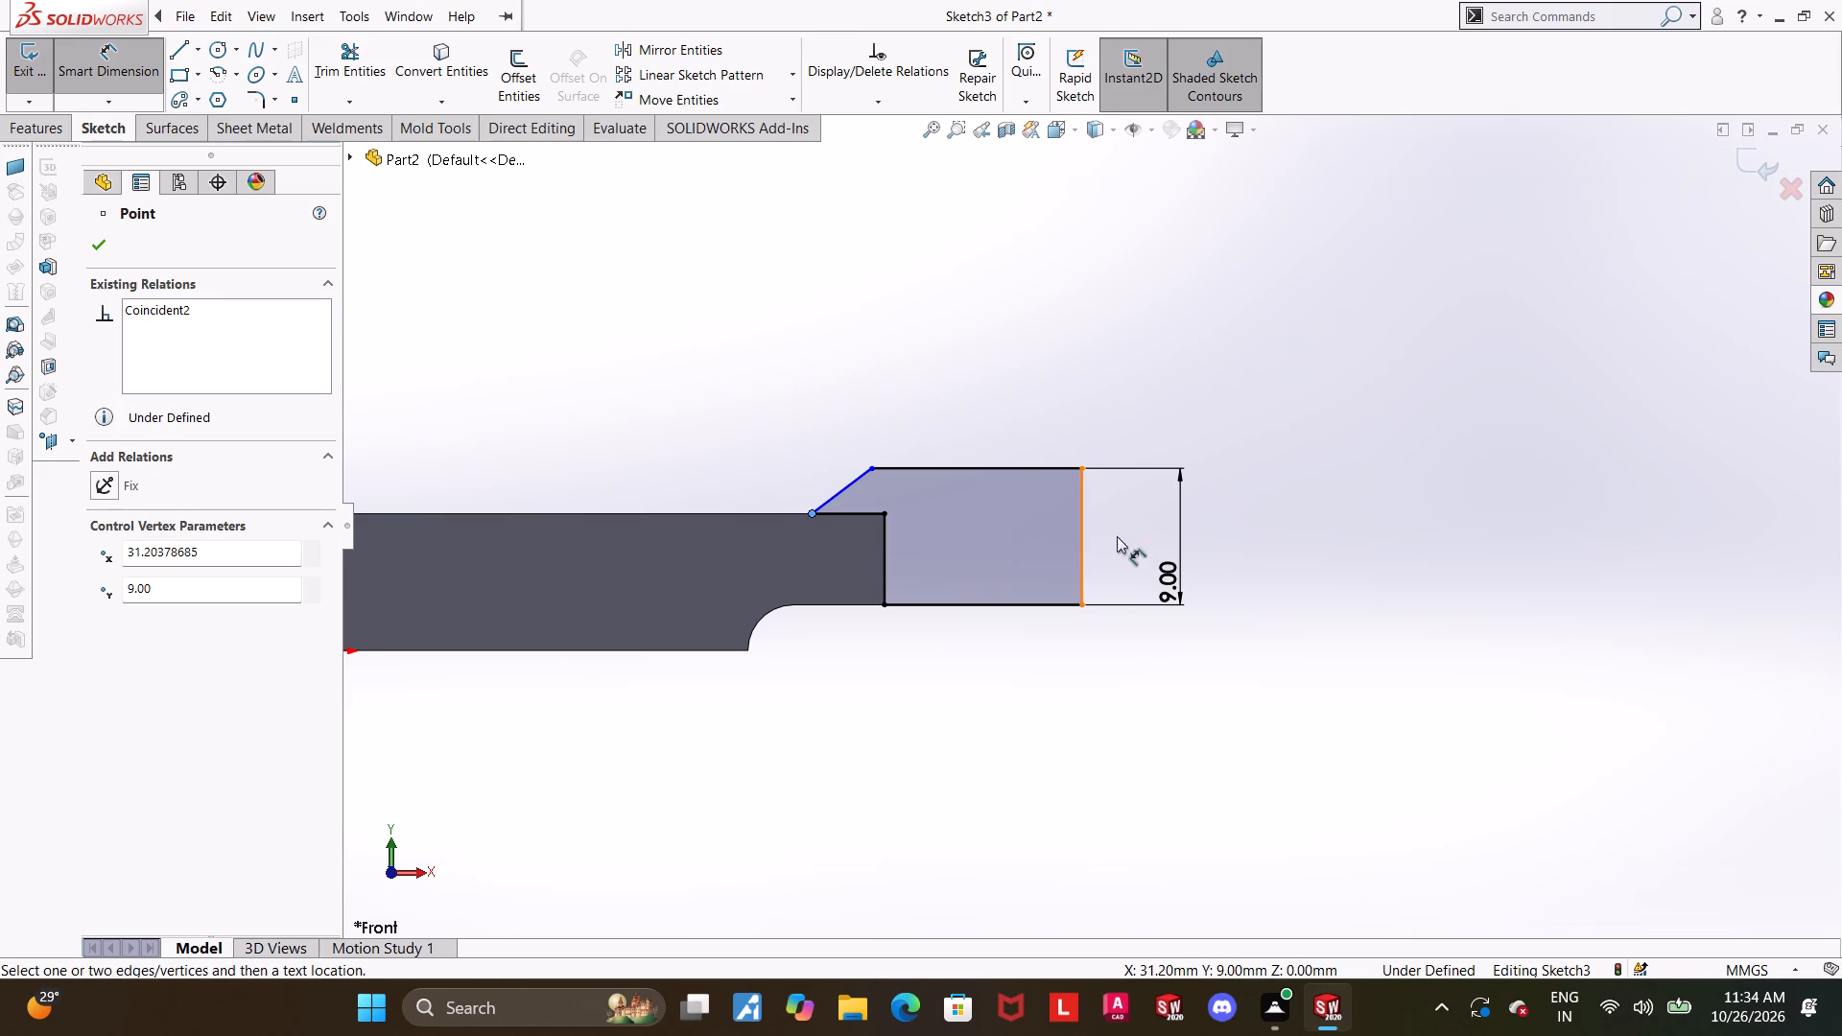
pyautogui.click(1085, 544)
pyautogui.click(1001, 285)
pyautogui.write('13')
pyautogui.press('Return')
pyautogui.press('Escape')
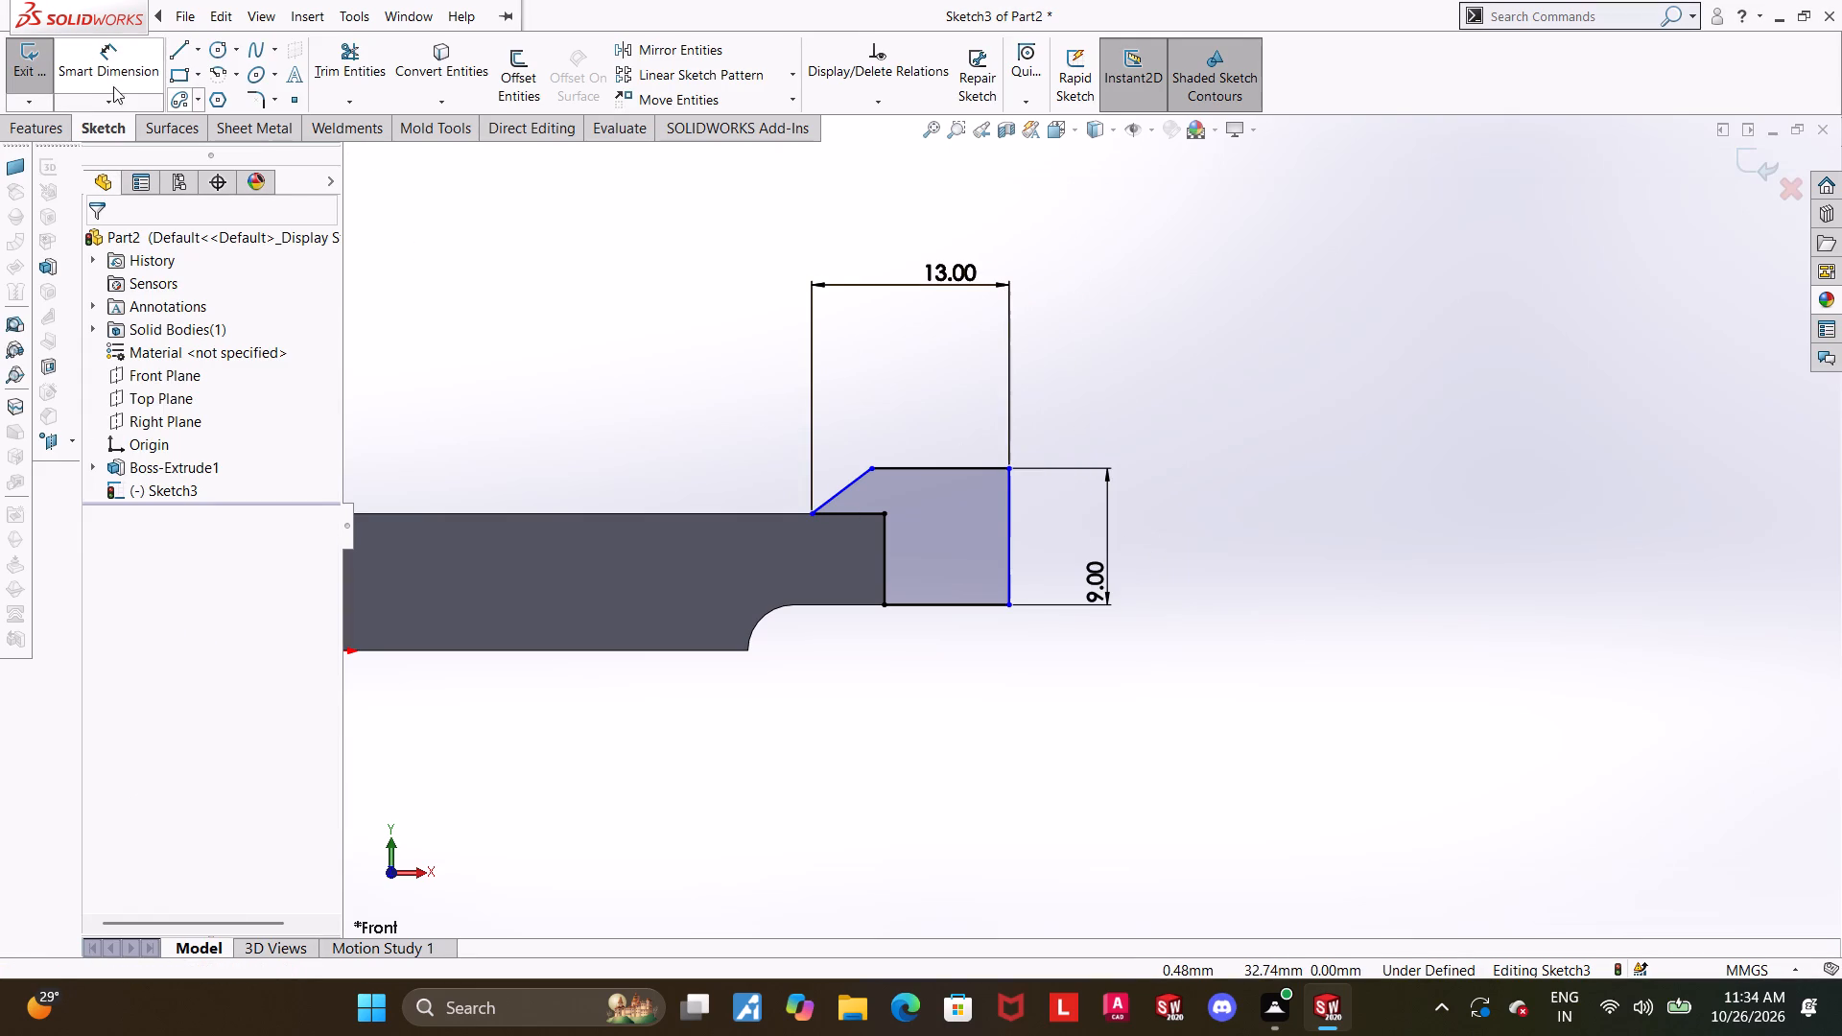
# Dimension the obtuse angle between the body's top edge and the slanted line as 130°.
pyautogui.click(108, 71)
pyautogui.scroll(-1, 830, 306)
pyautogui.scroll(-1, 745, 387)
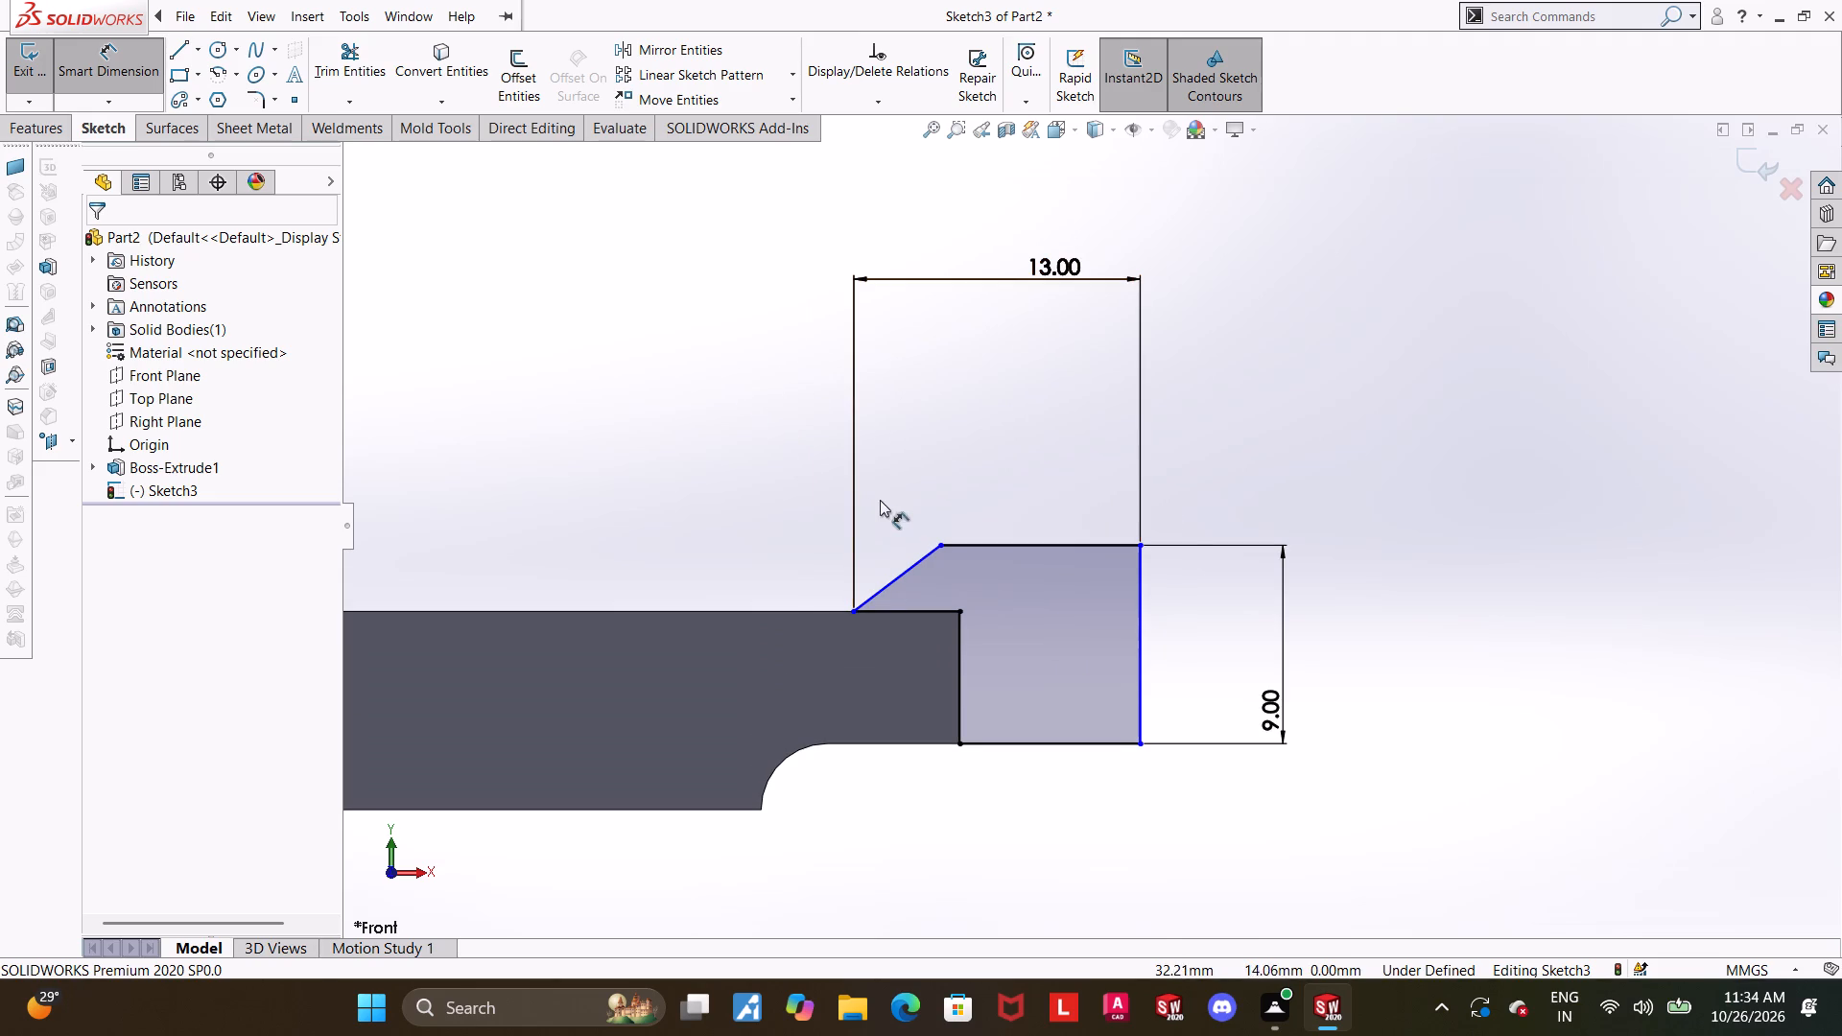
pyautogui.click(785, 611)
pyautogui.click(905, 572)
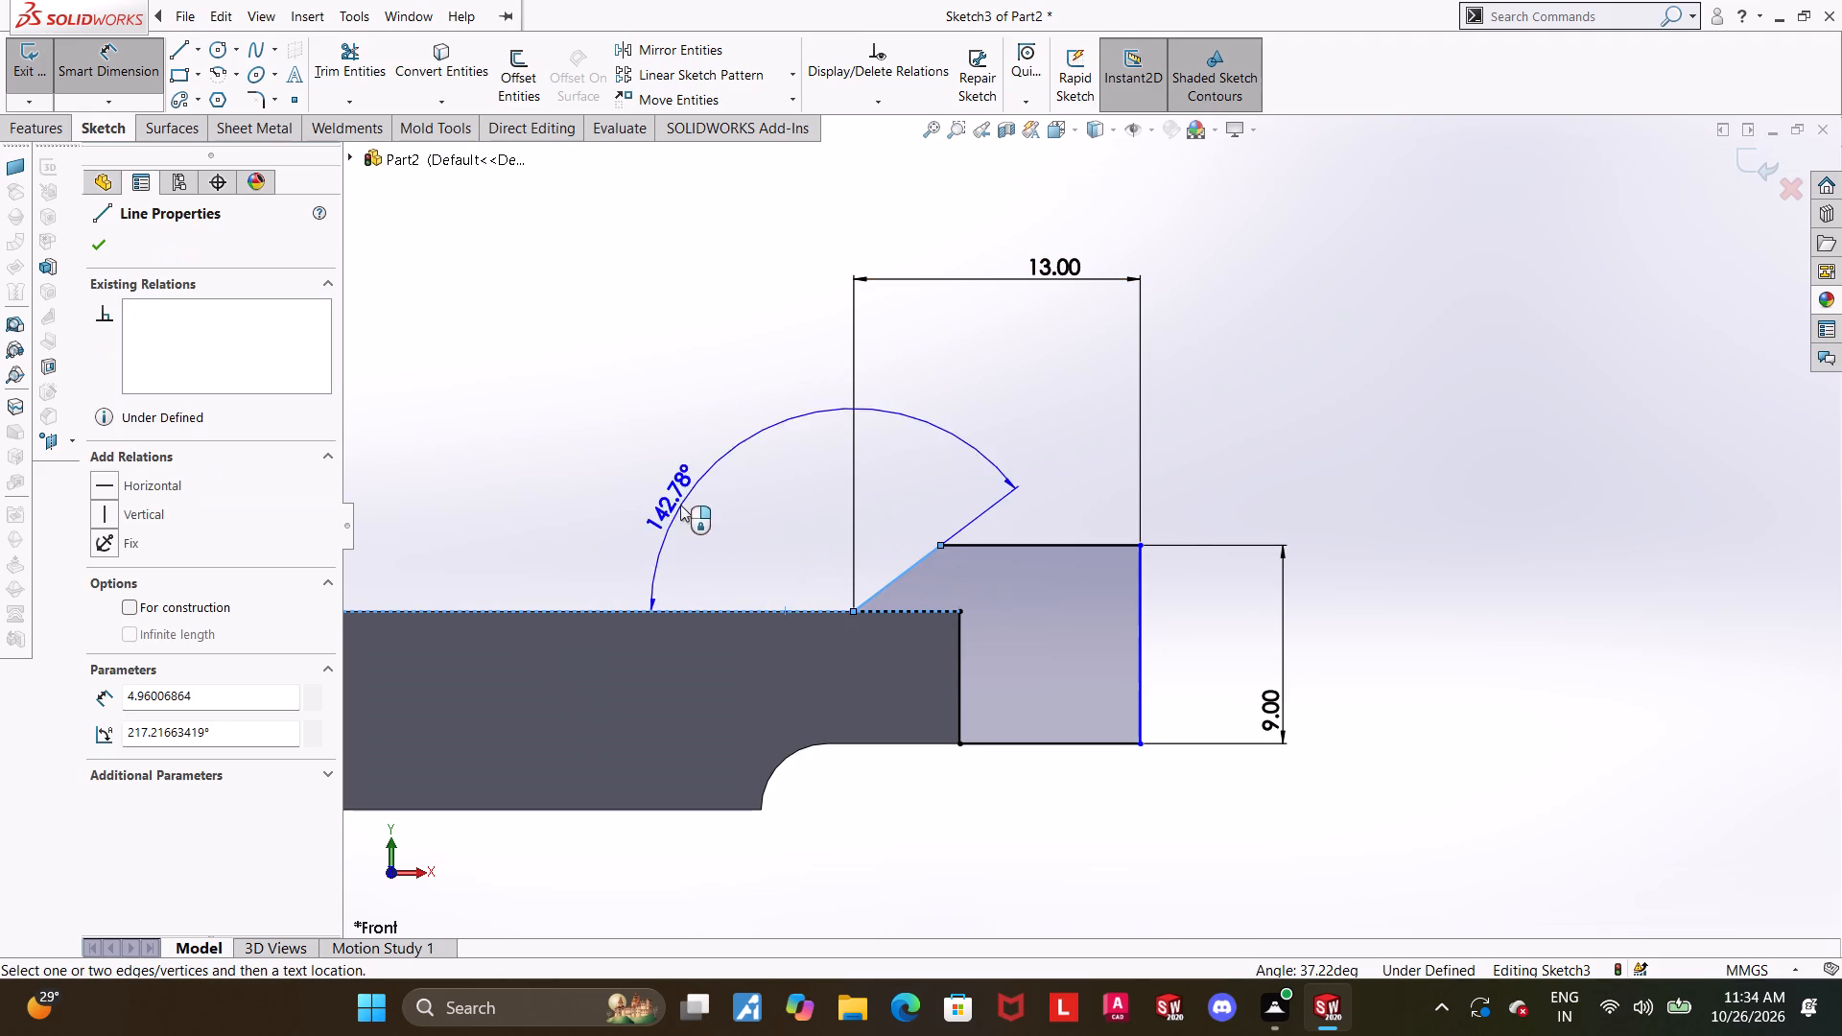
pyautogui.click(706, 506)
pyautogui.write('130')
pyautogui.press('Return')
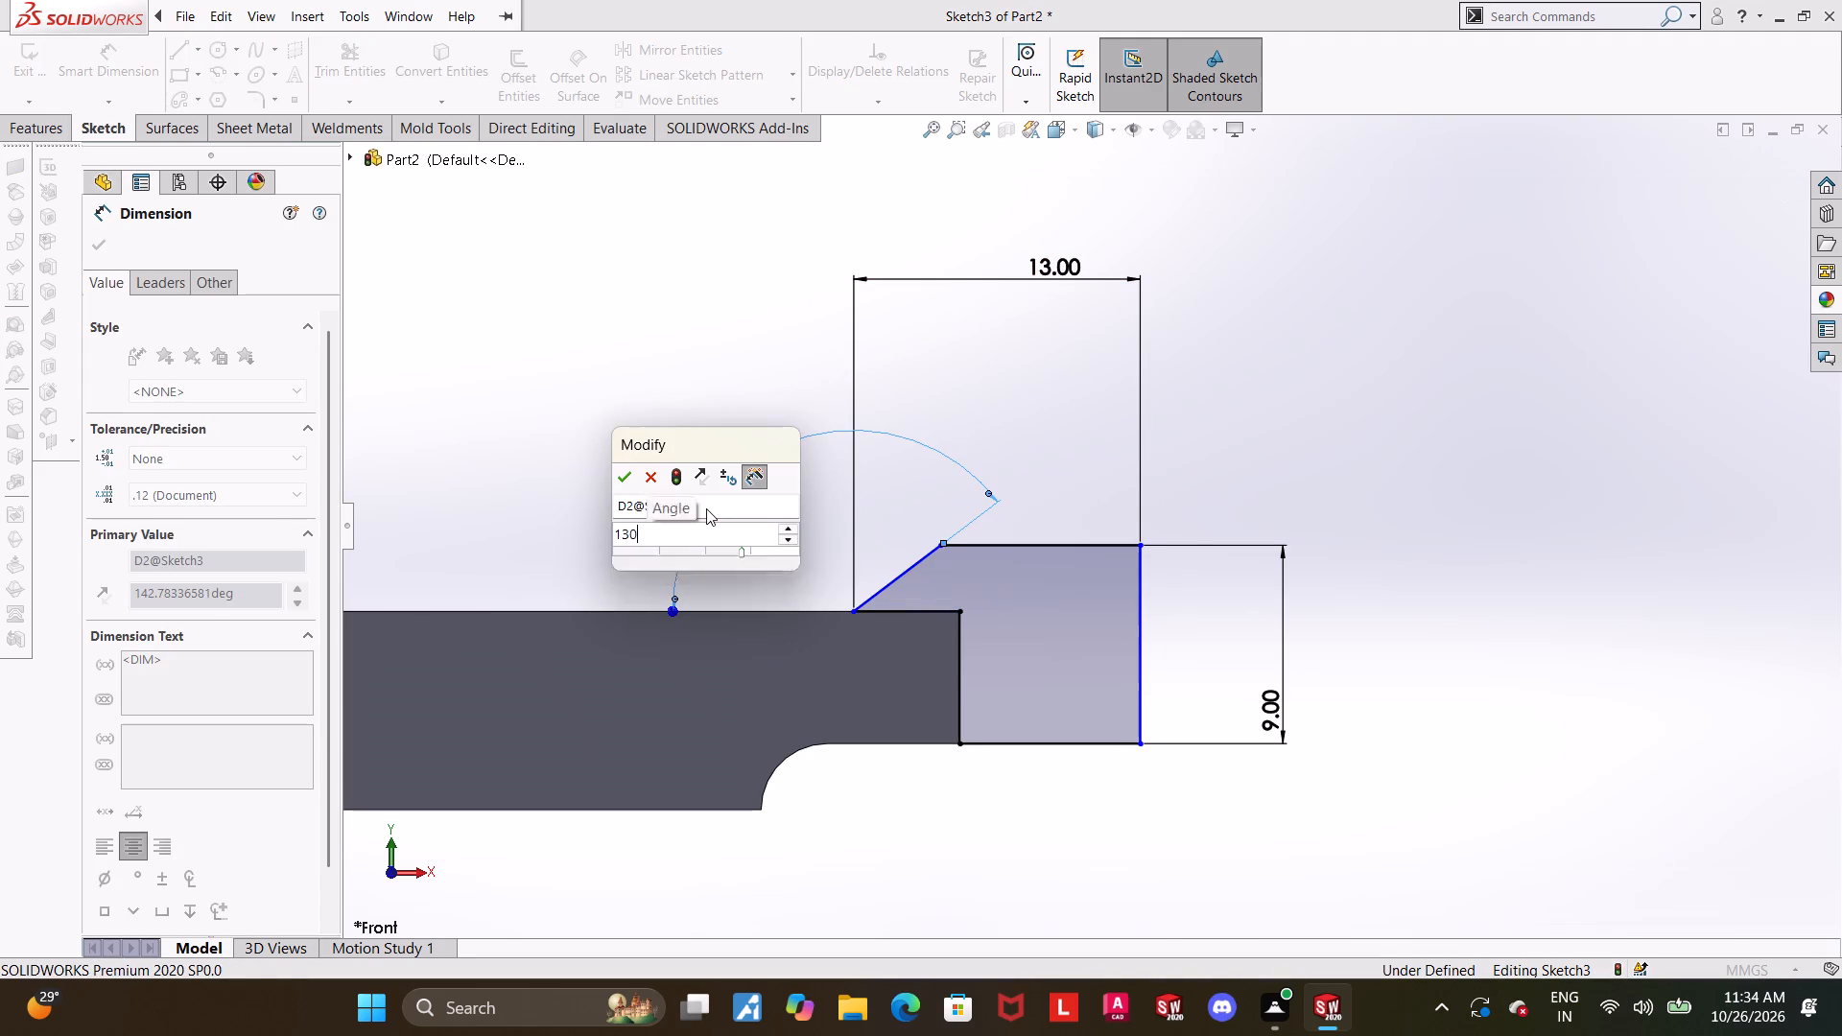
pyautogui.press('Escape')
pyautogui.click(1505, 468)
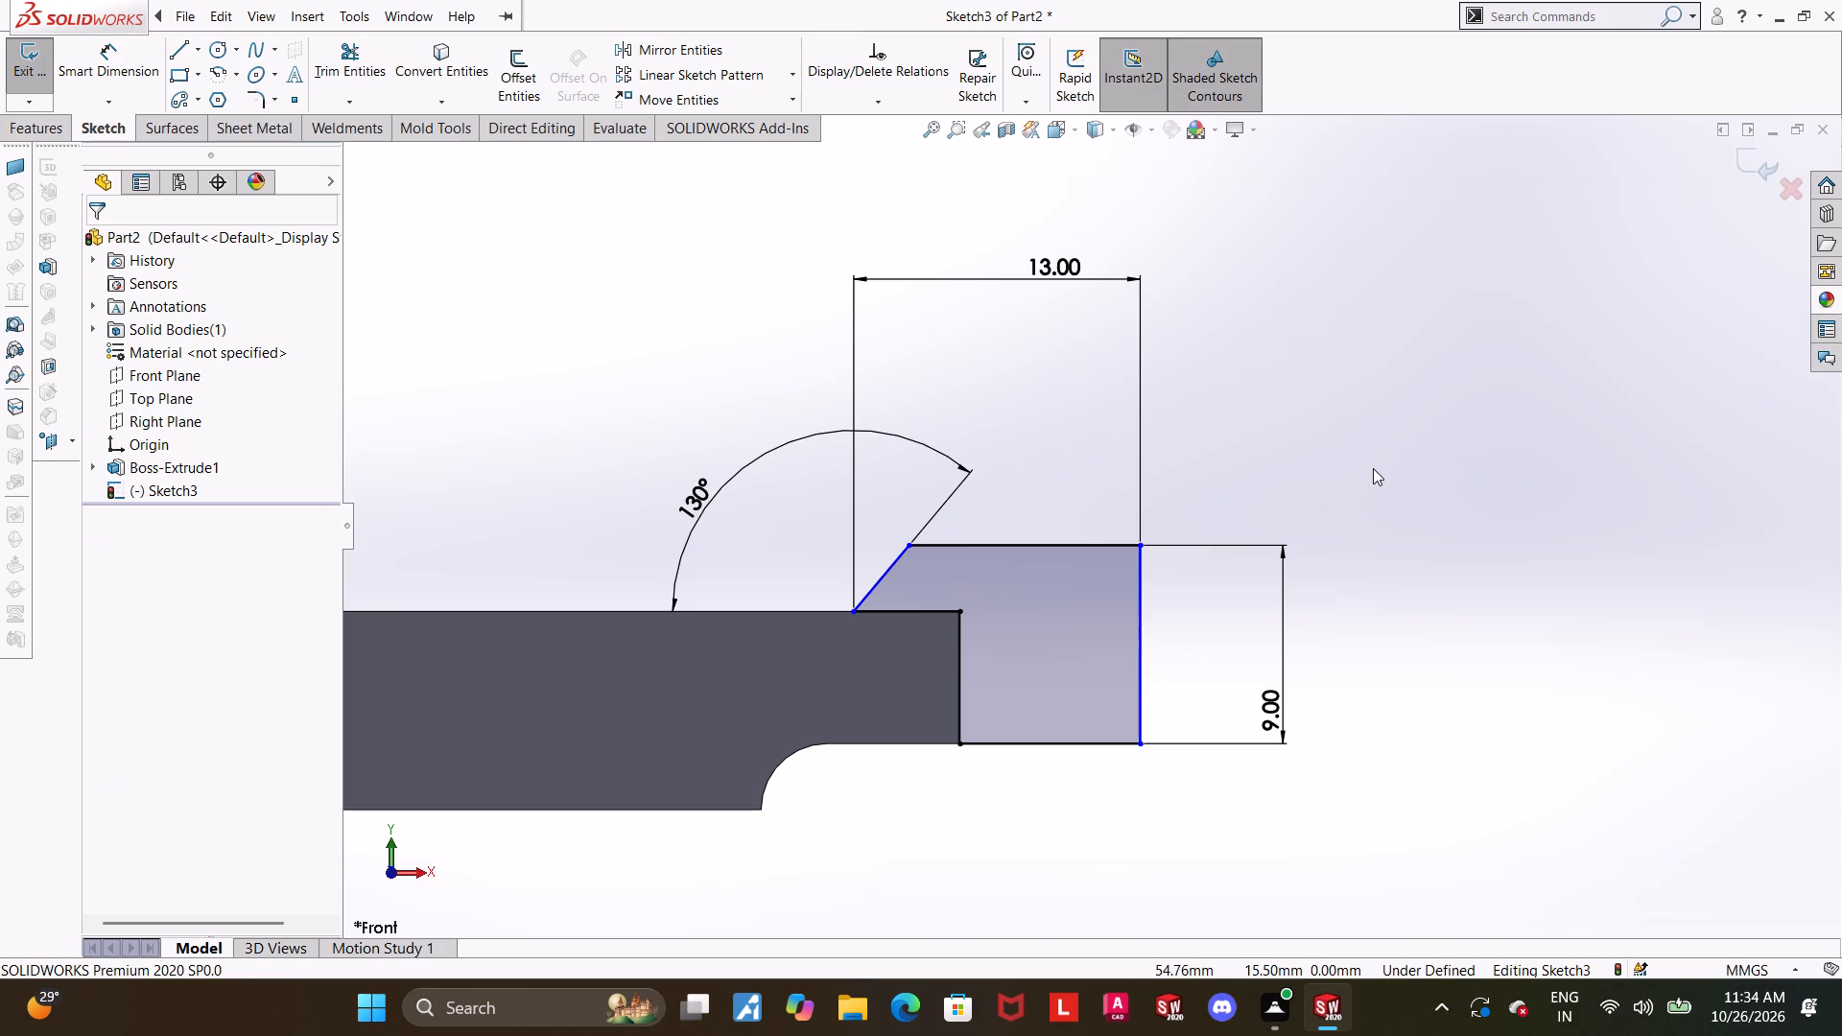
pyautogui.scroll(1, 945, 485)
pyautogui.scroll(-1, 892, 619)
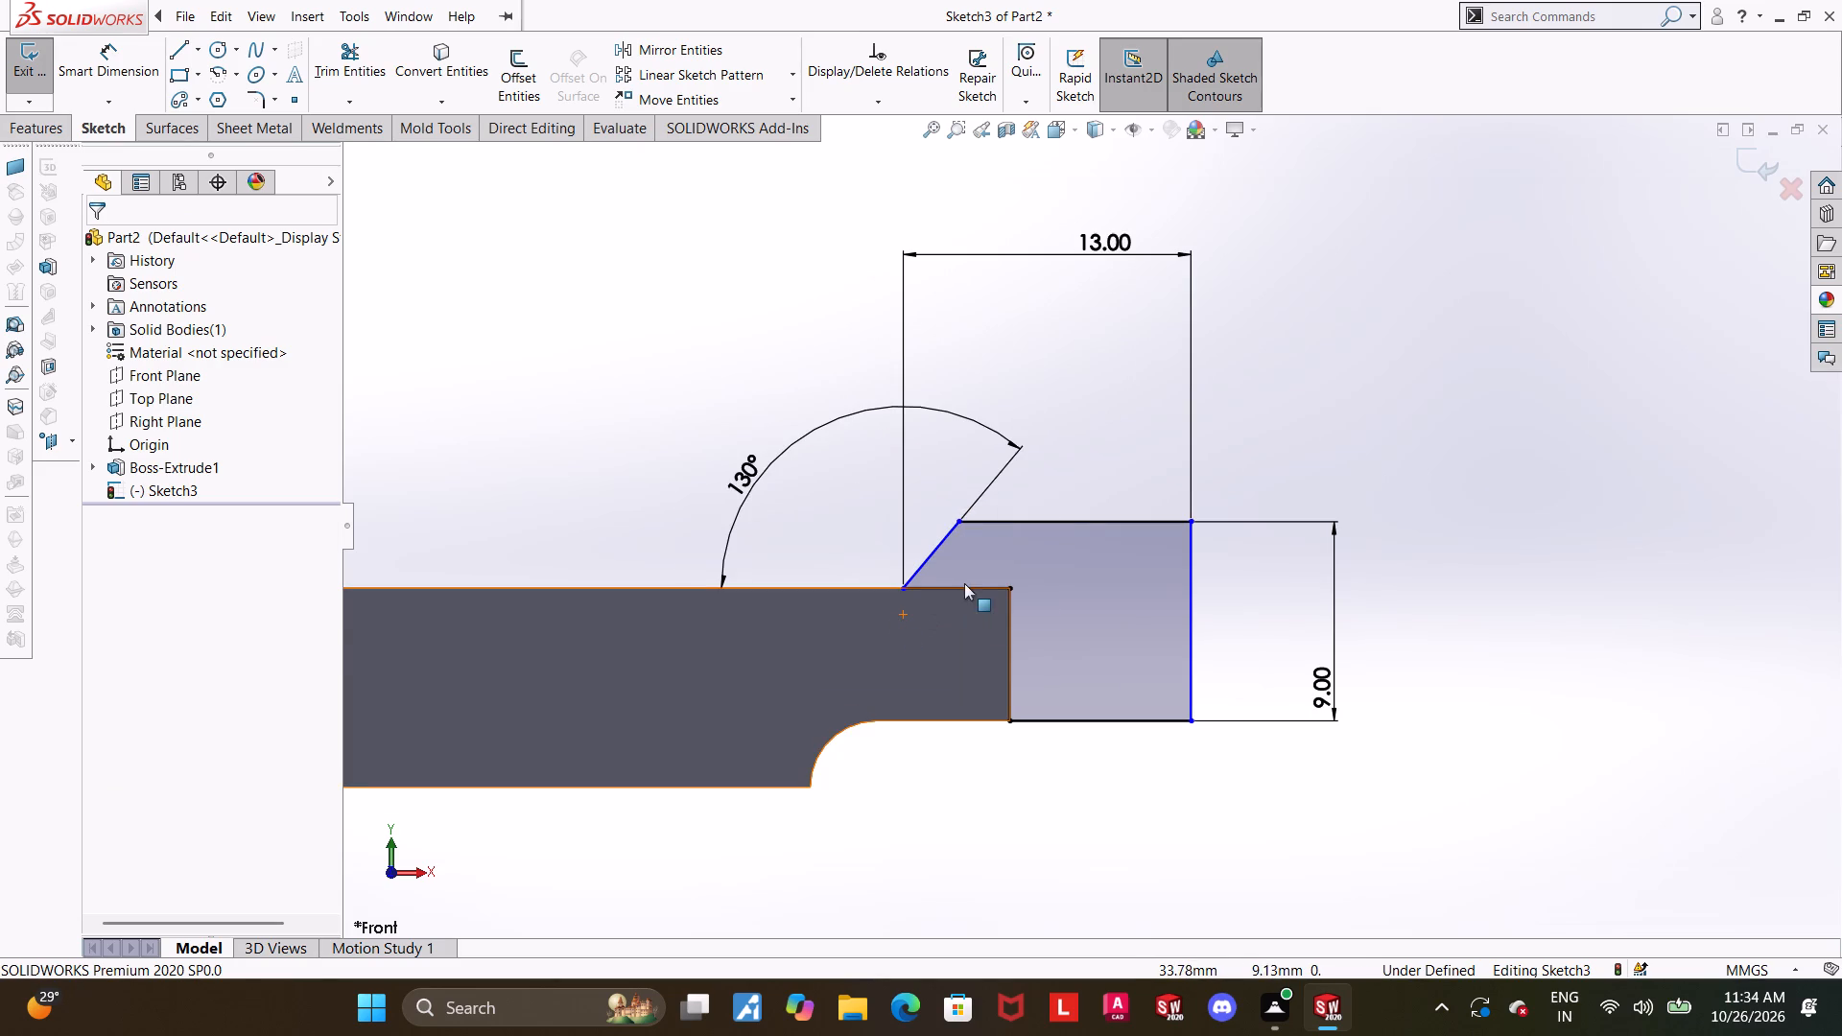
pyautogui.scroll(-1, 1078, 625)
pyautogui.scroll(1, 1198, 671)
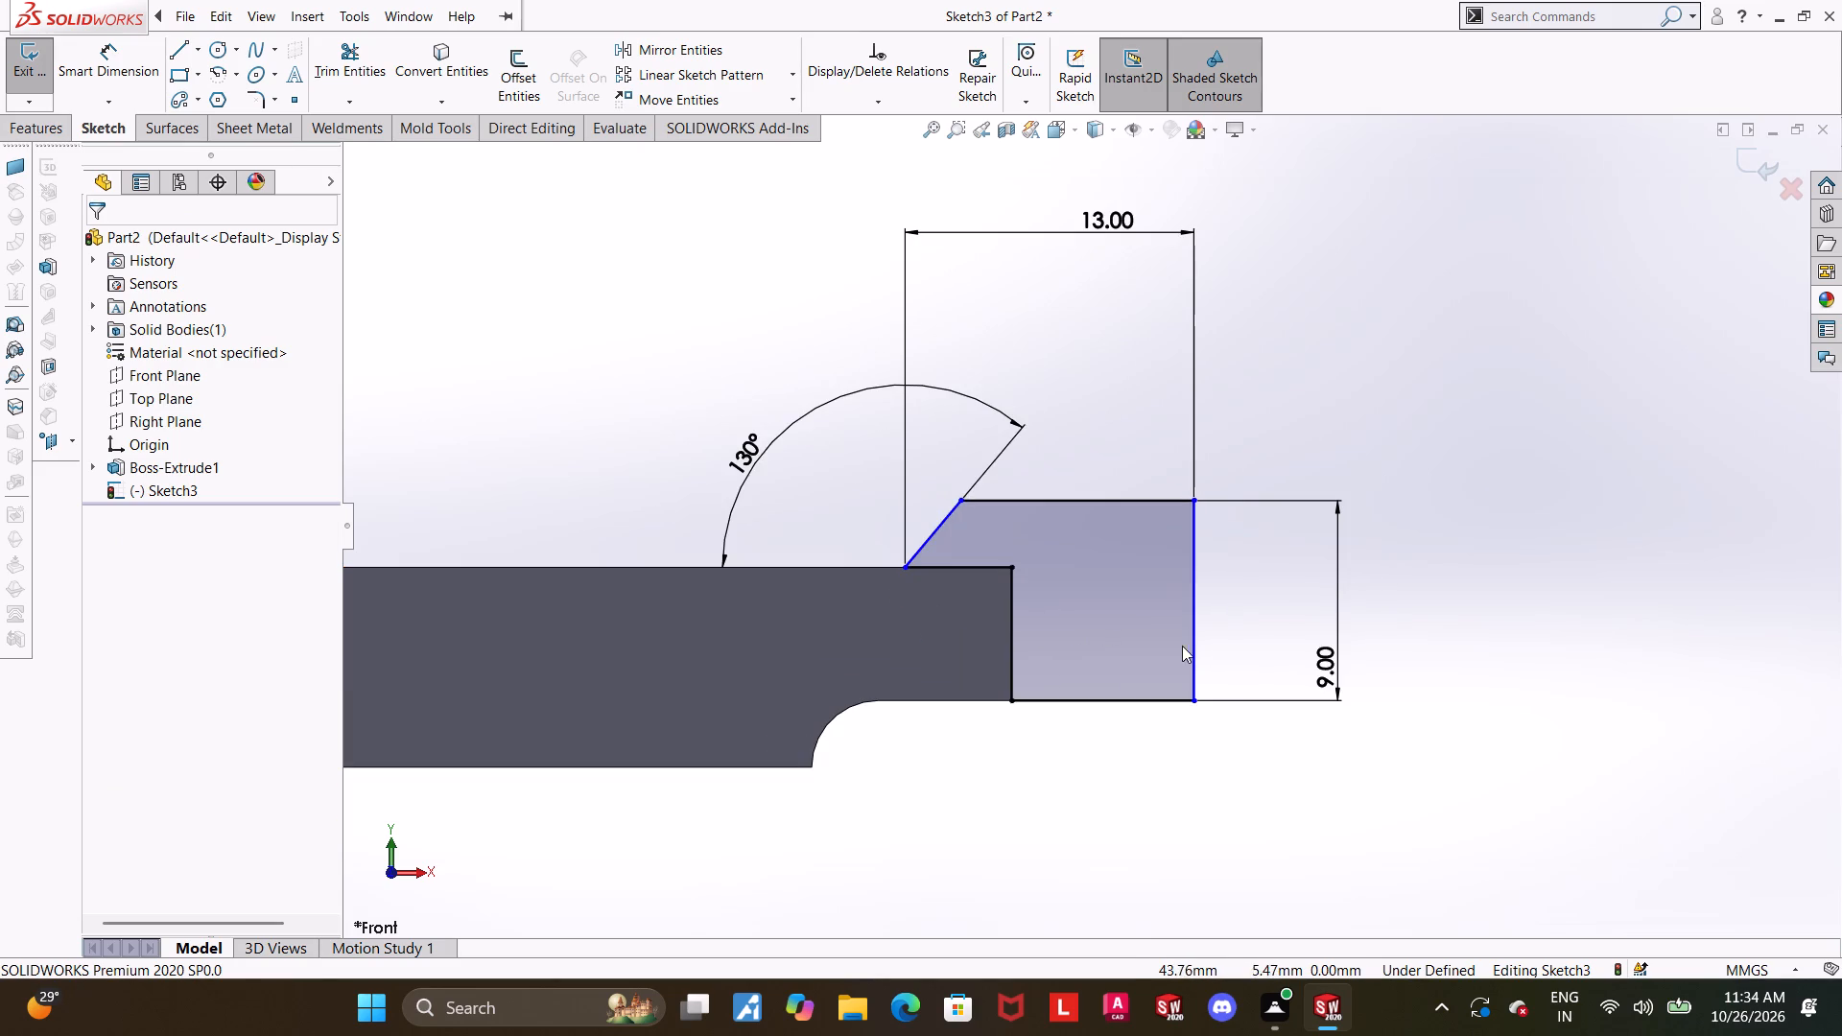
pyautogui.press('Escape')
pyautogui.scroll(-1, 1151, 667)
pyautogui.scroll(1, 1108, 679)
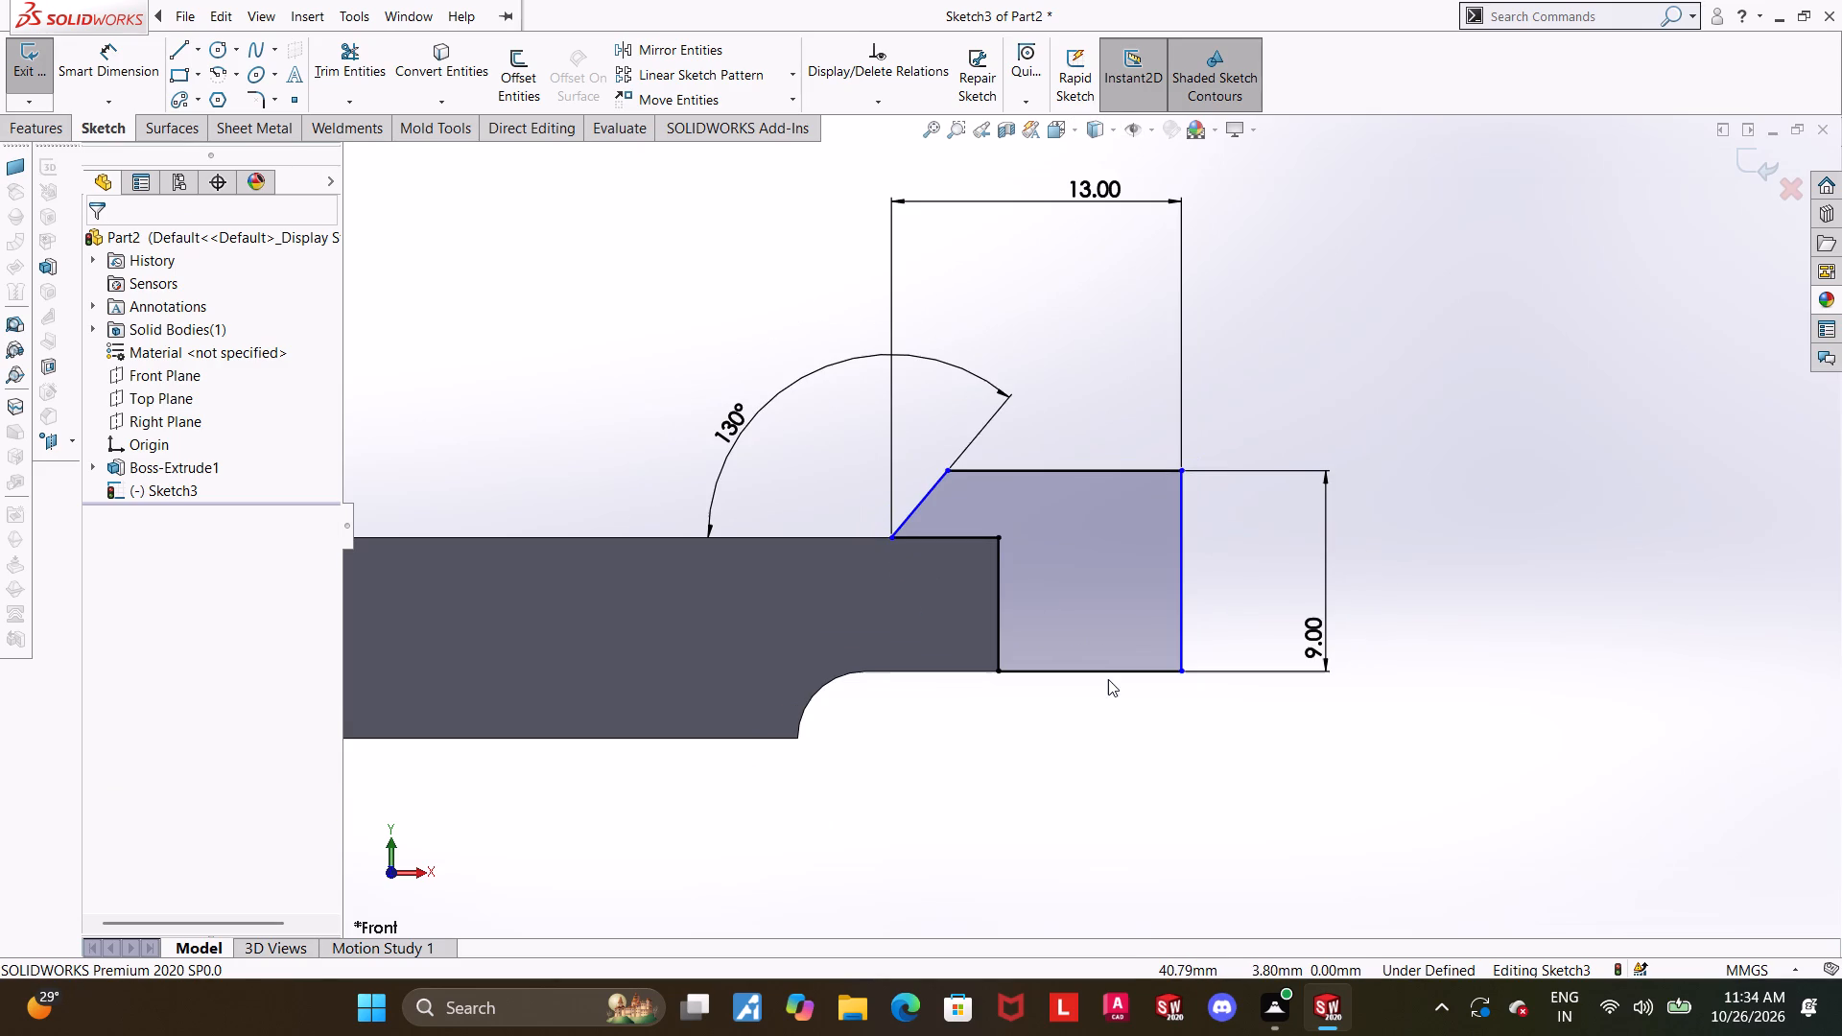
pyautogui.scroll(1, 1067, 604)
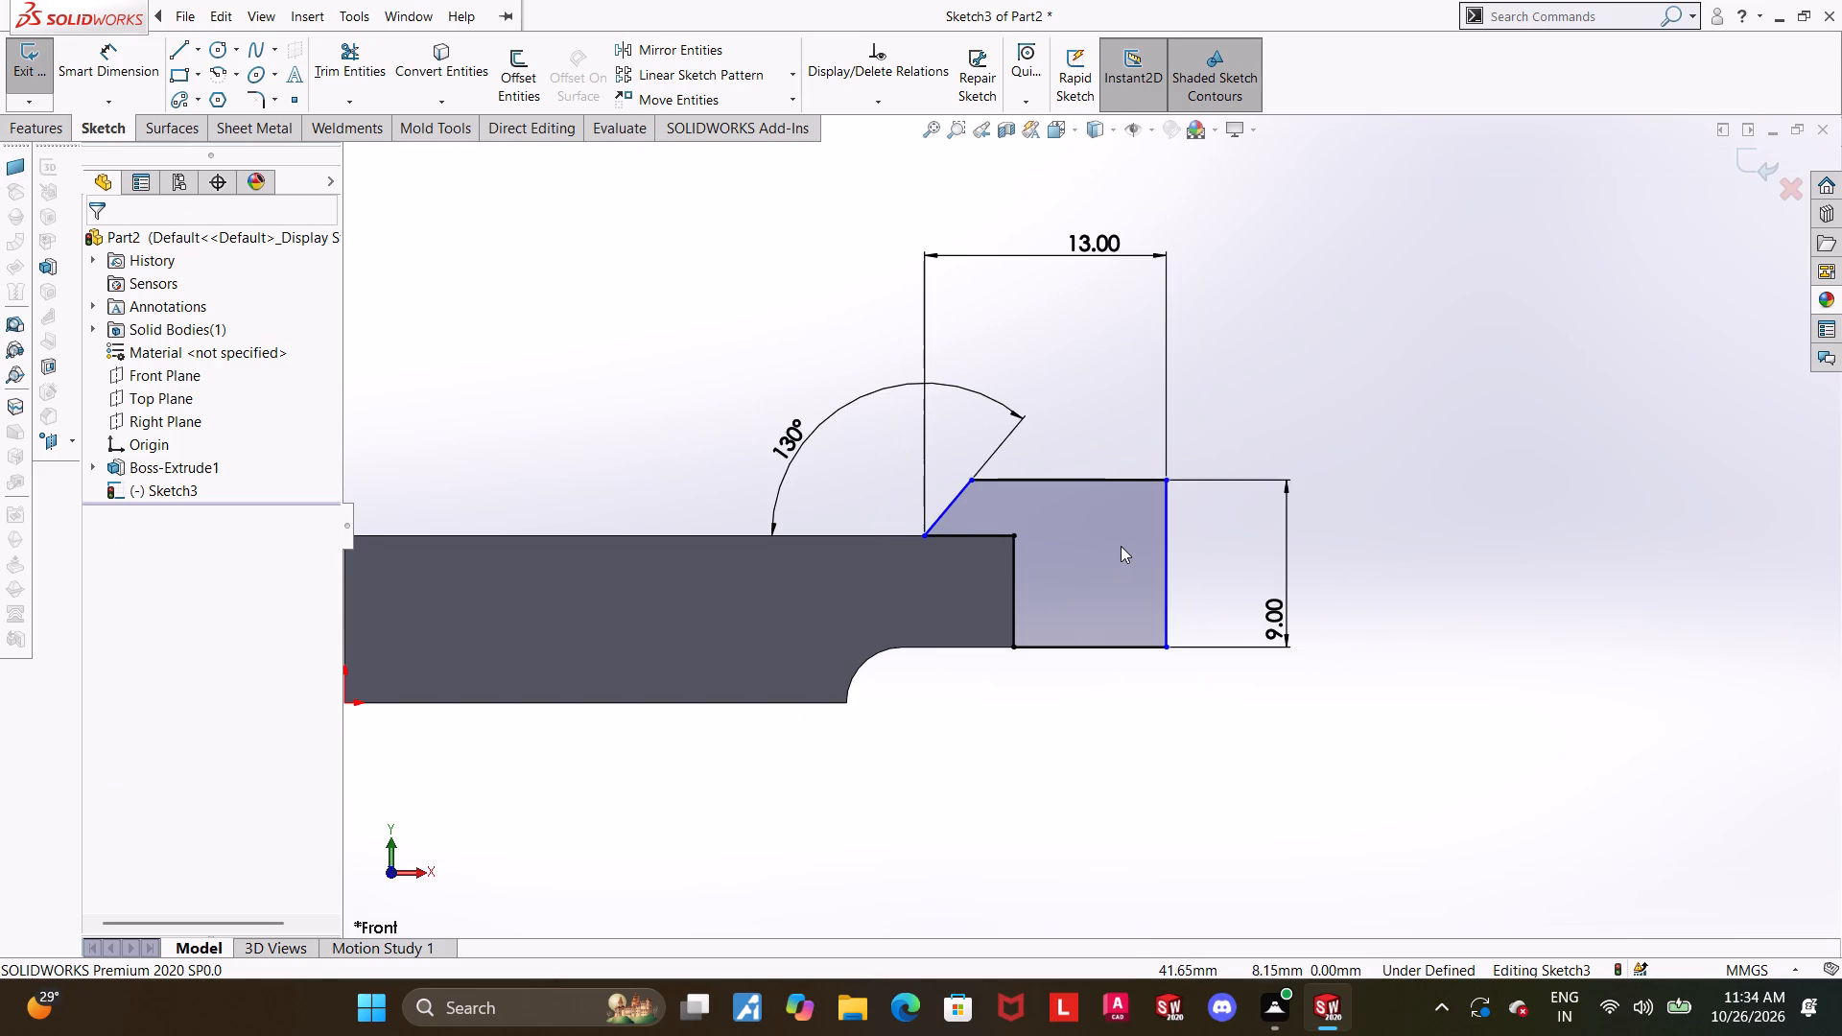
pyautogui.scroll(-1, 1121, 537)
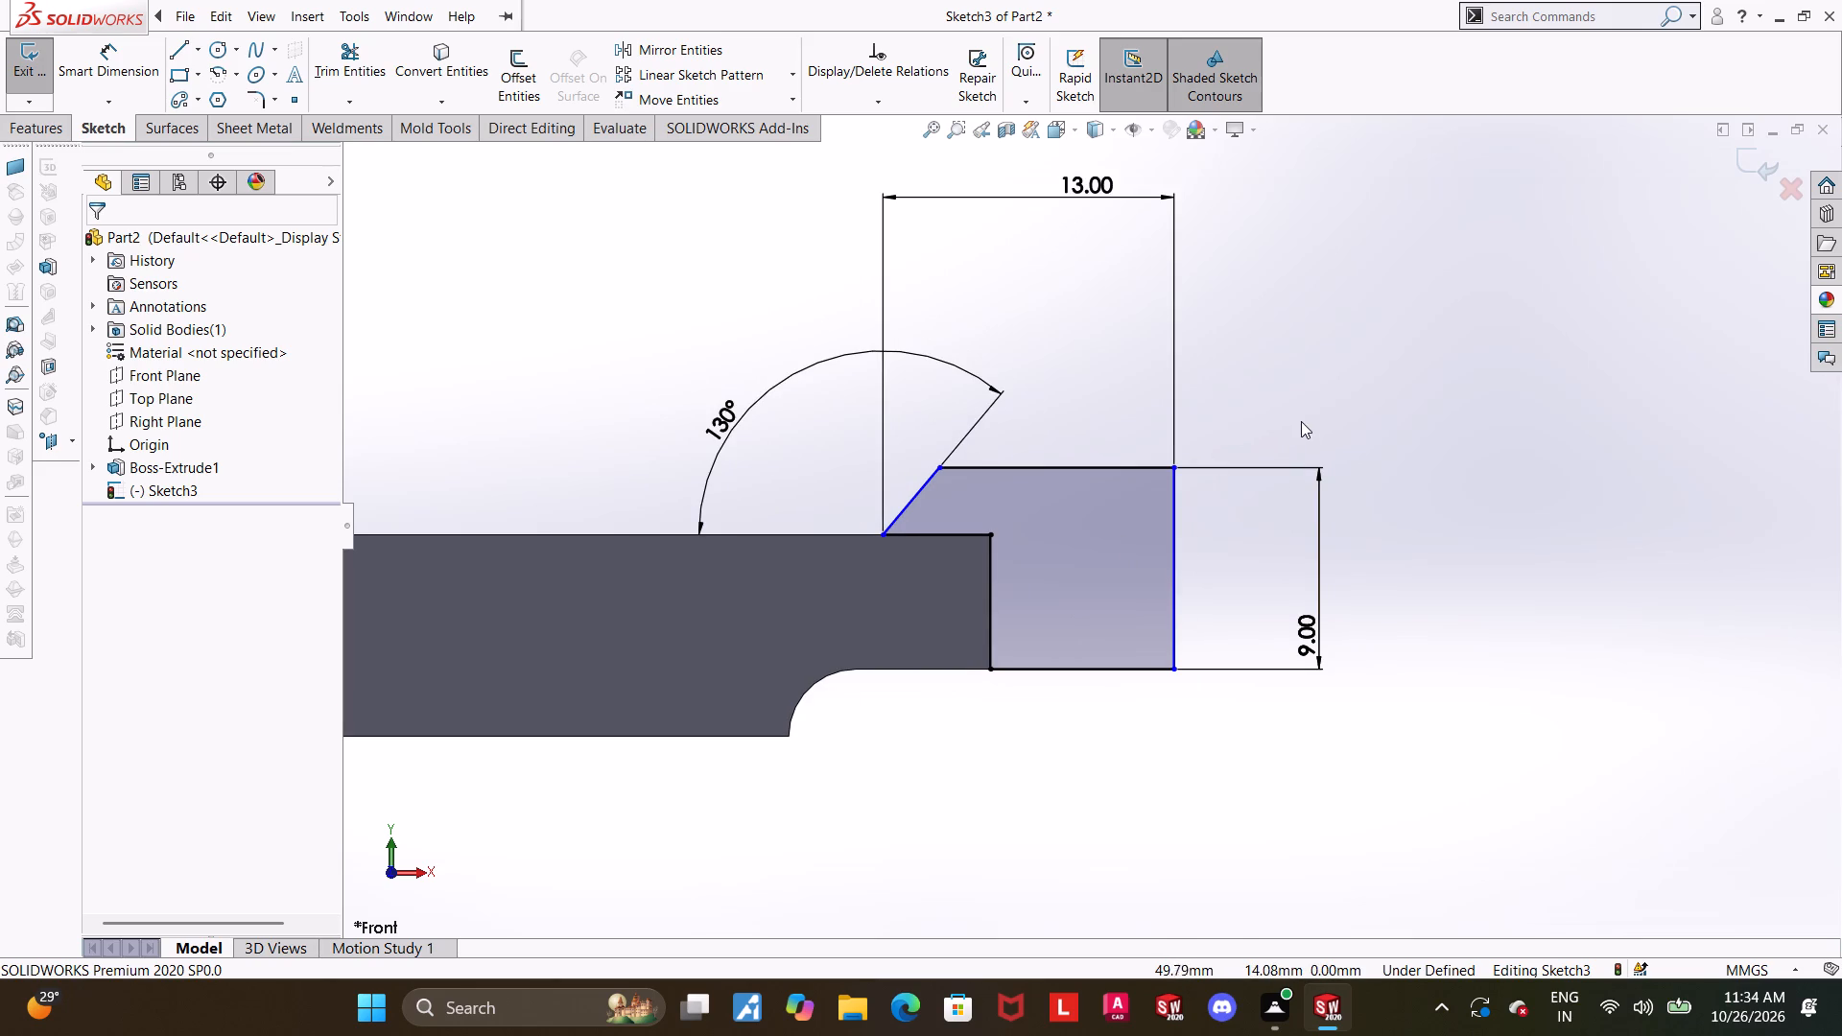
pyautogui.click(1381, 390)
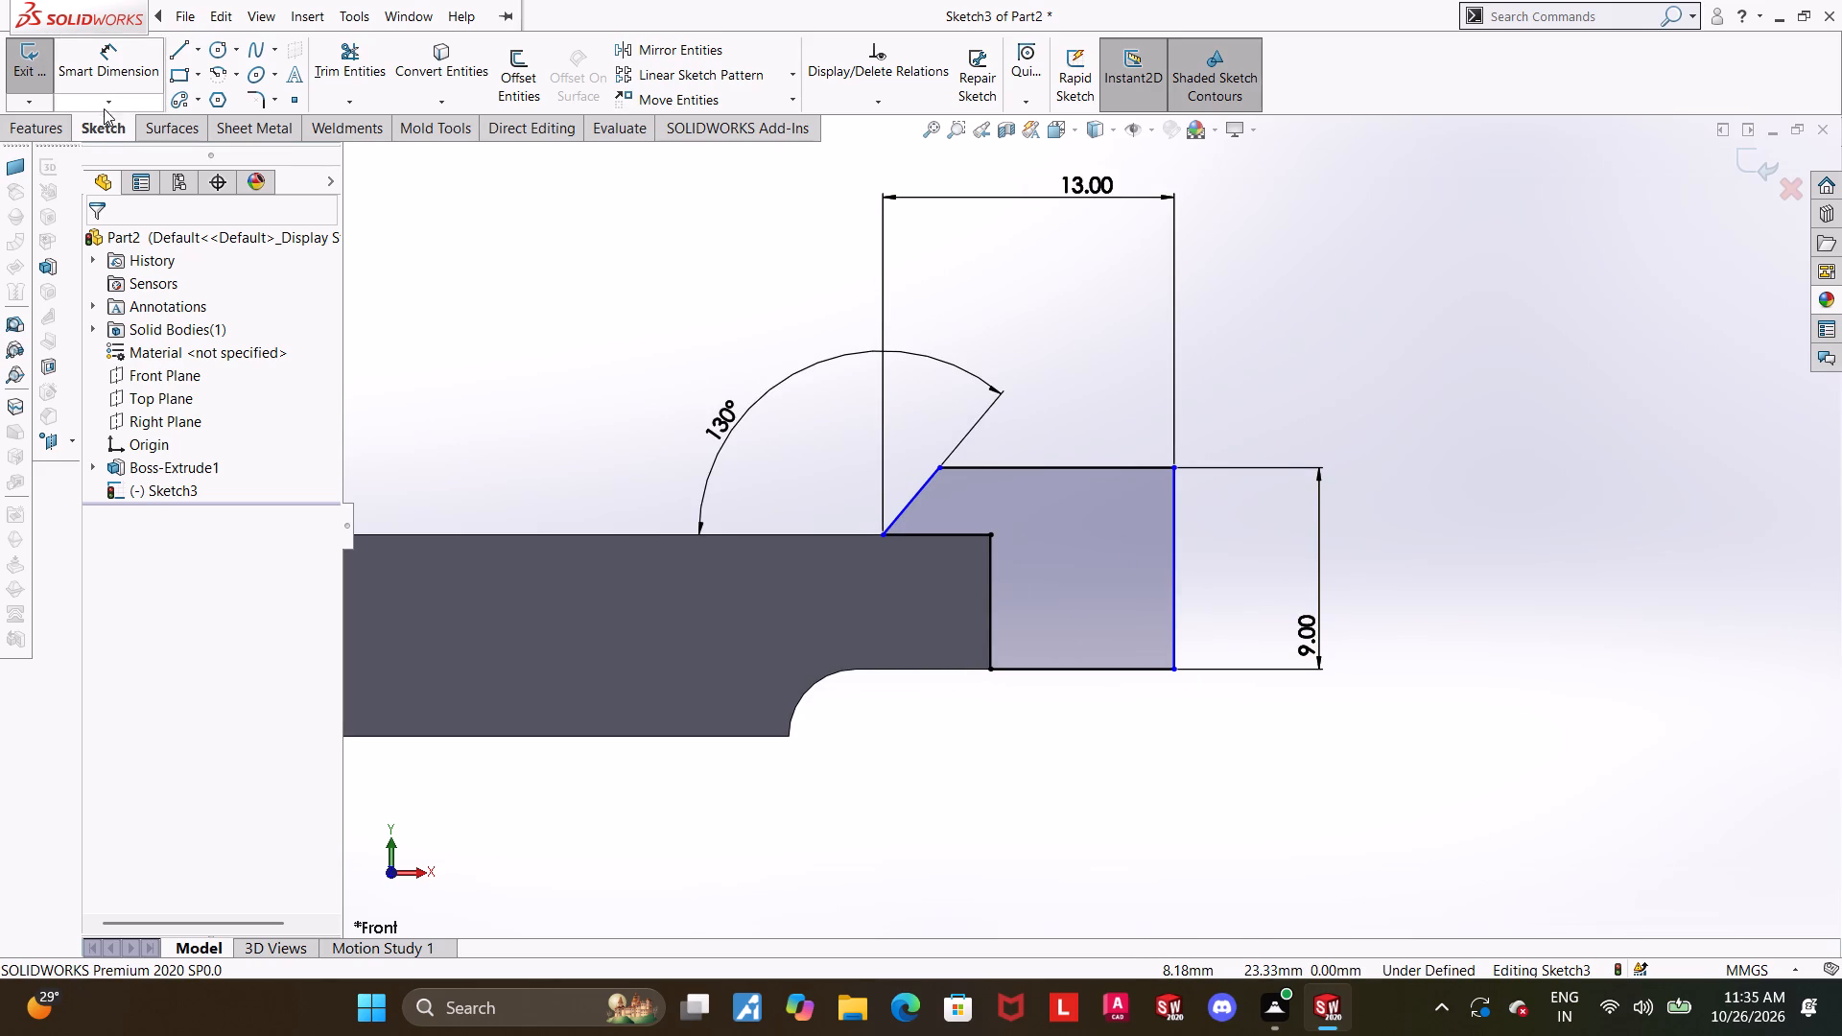
# Dimension the distance between the profile's outer vertical line and its line on the body's end face as 6 mm.
pyautogui.click(123, 59)
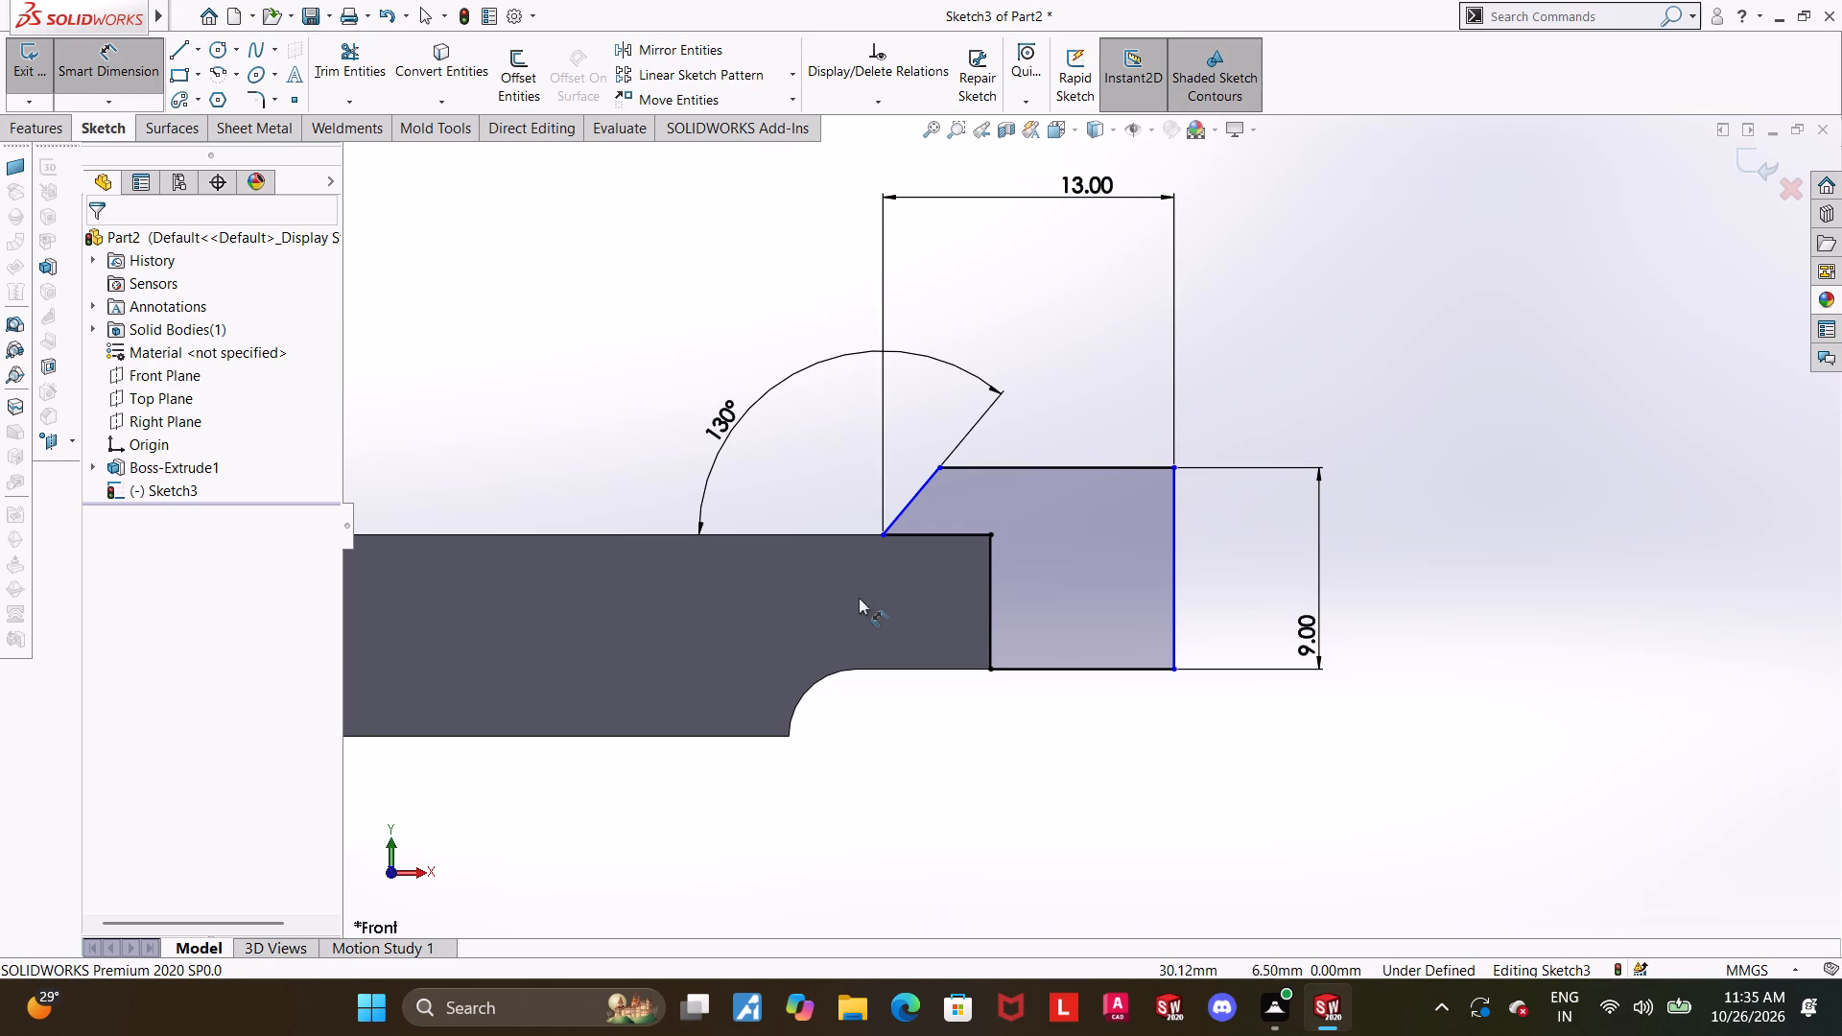
pyautogui.click(1173, 618)
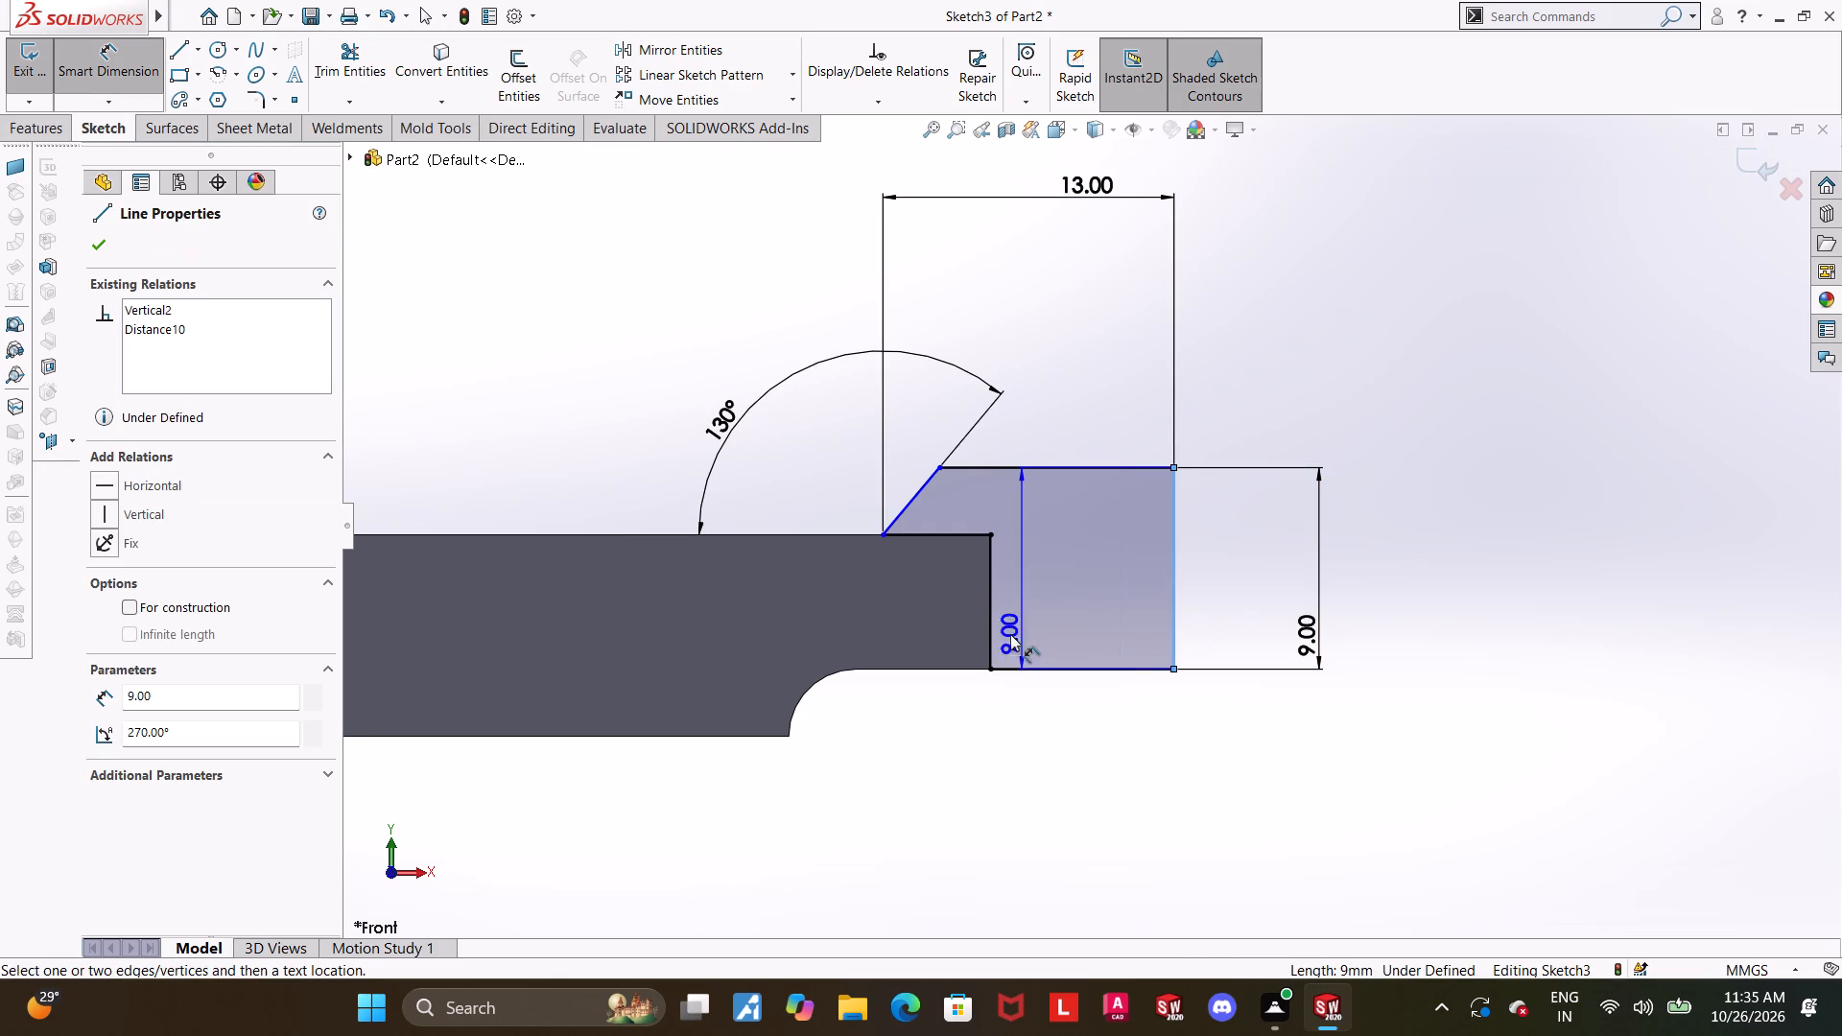
pyautogui.click(991, 634)
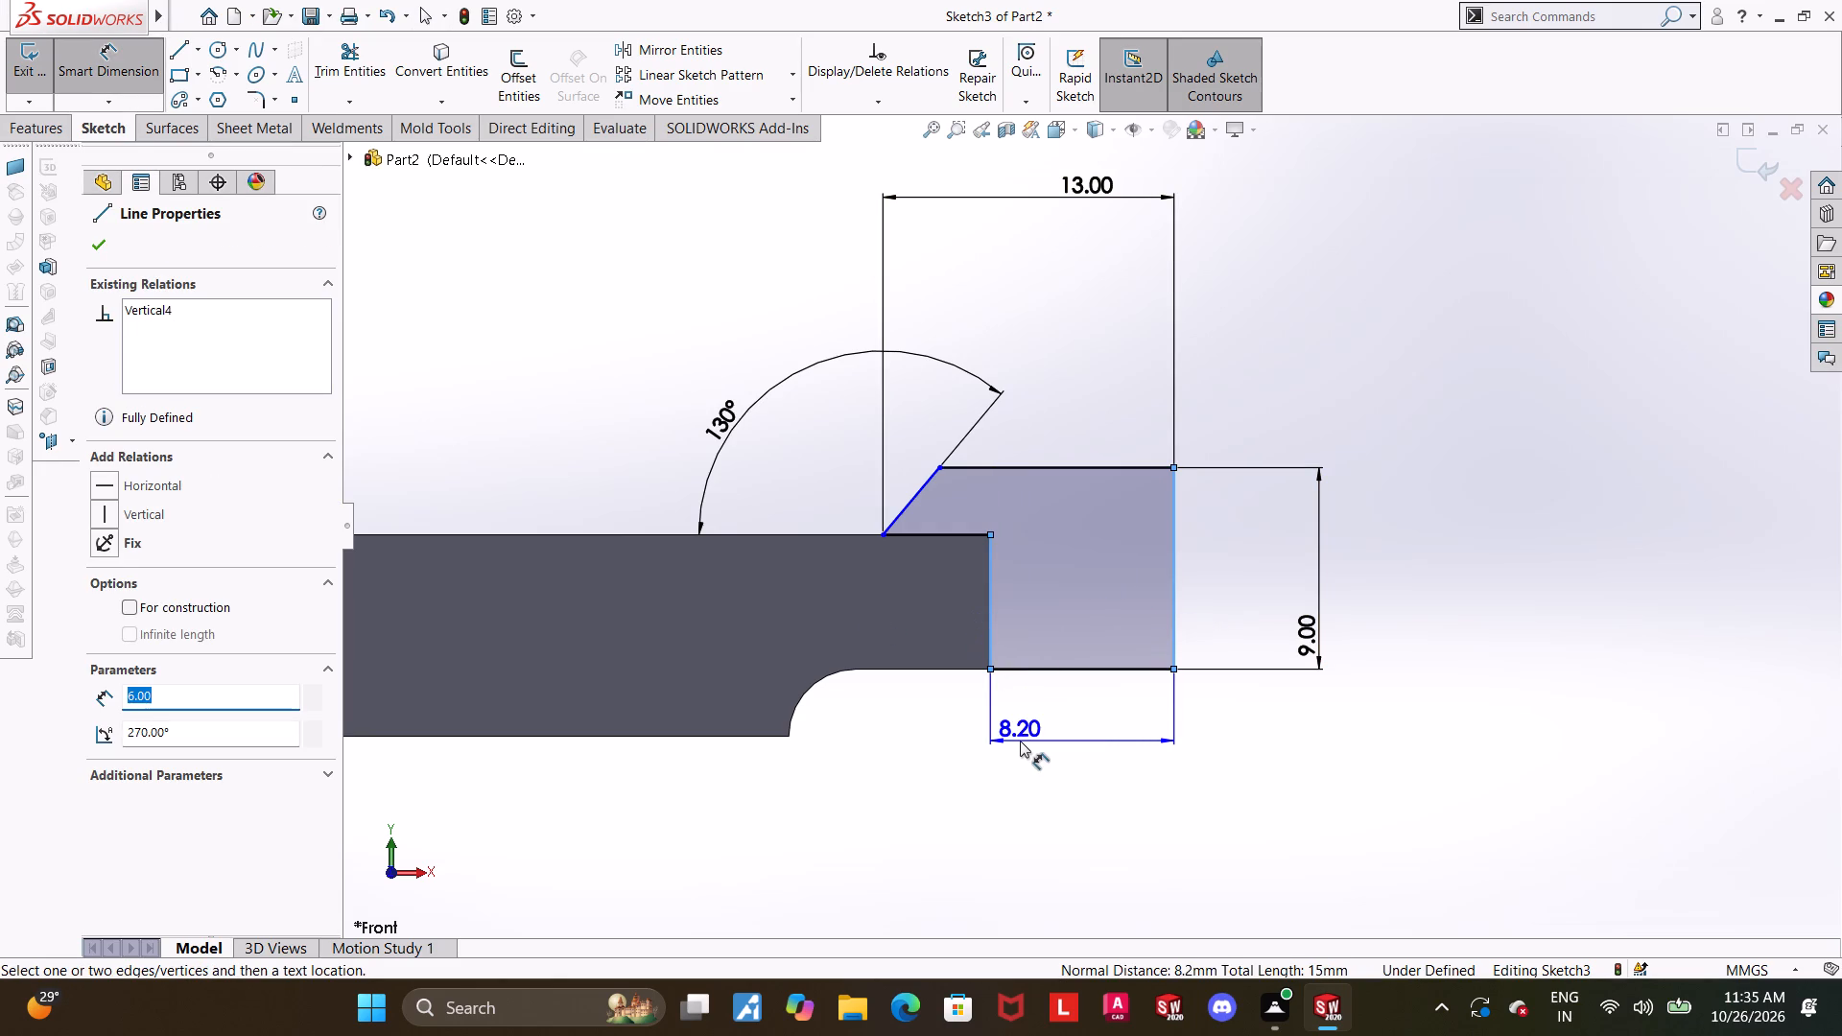
pyautogui.click(1020, 741)
pyautogui.press('6')
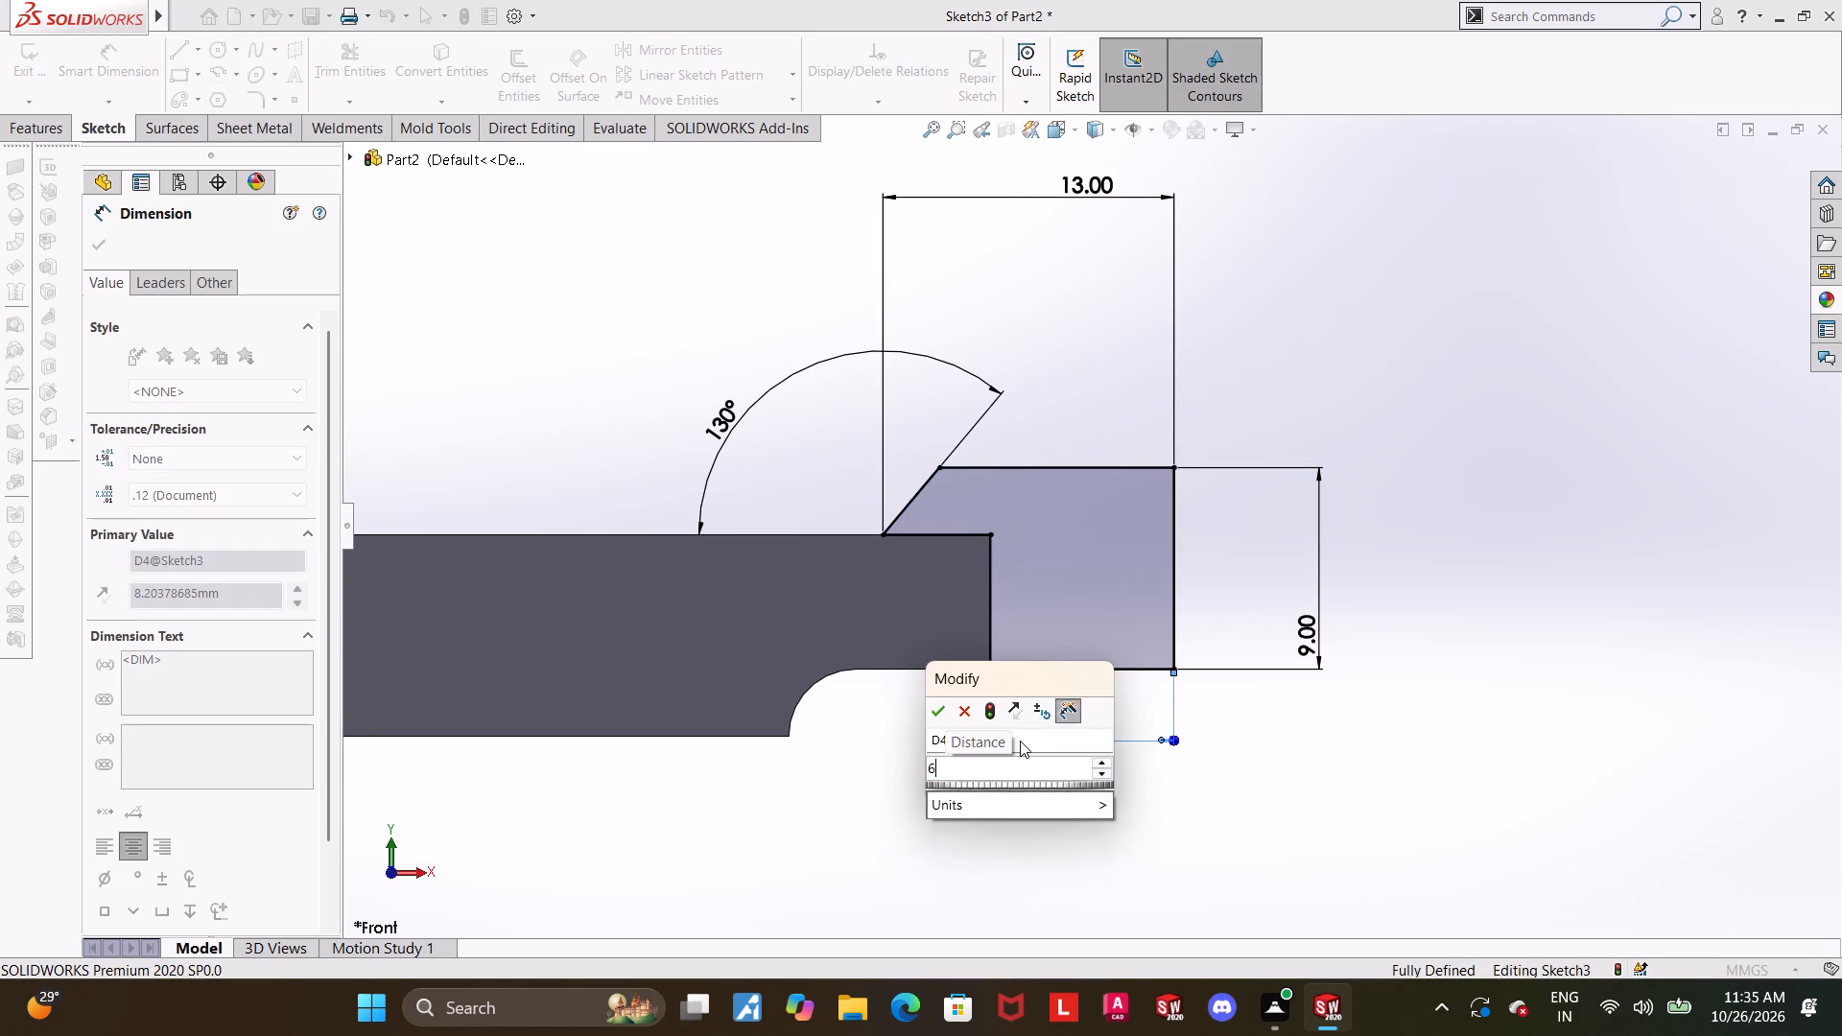
pyautogui.press('Return')
pyautogui.press('Escape')
pyautogui.click(1366, 688)
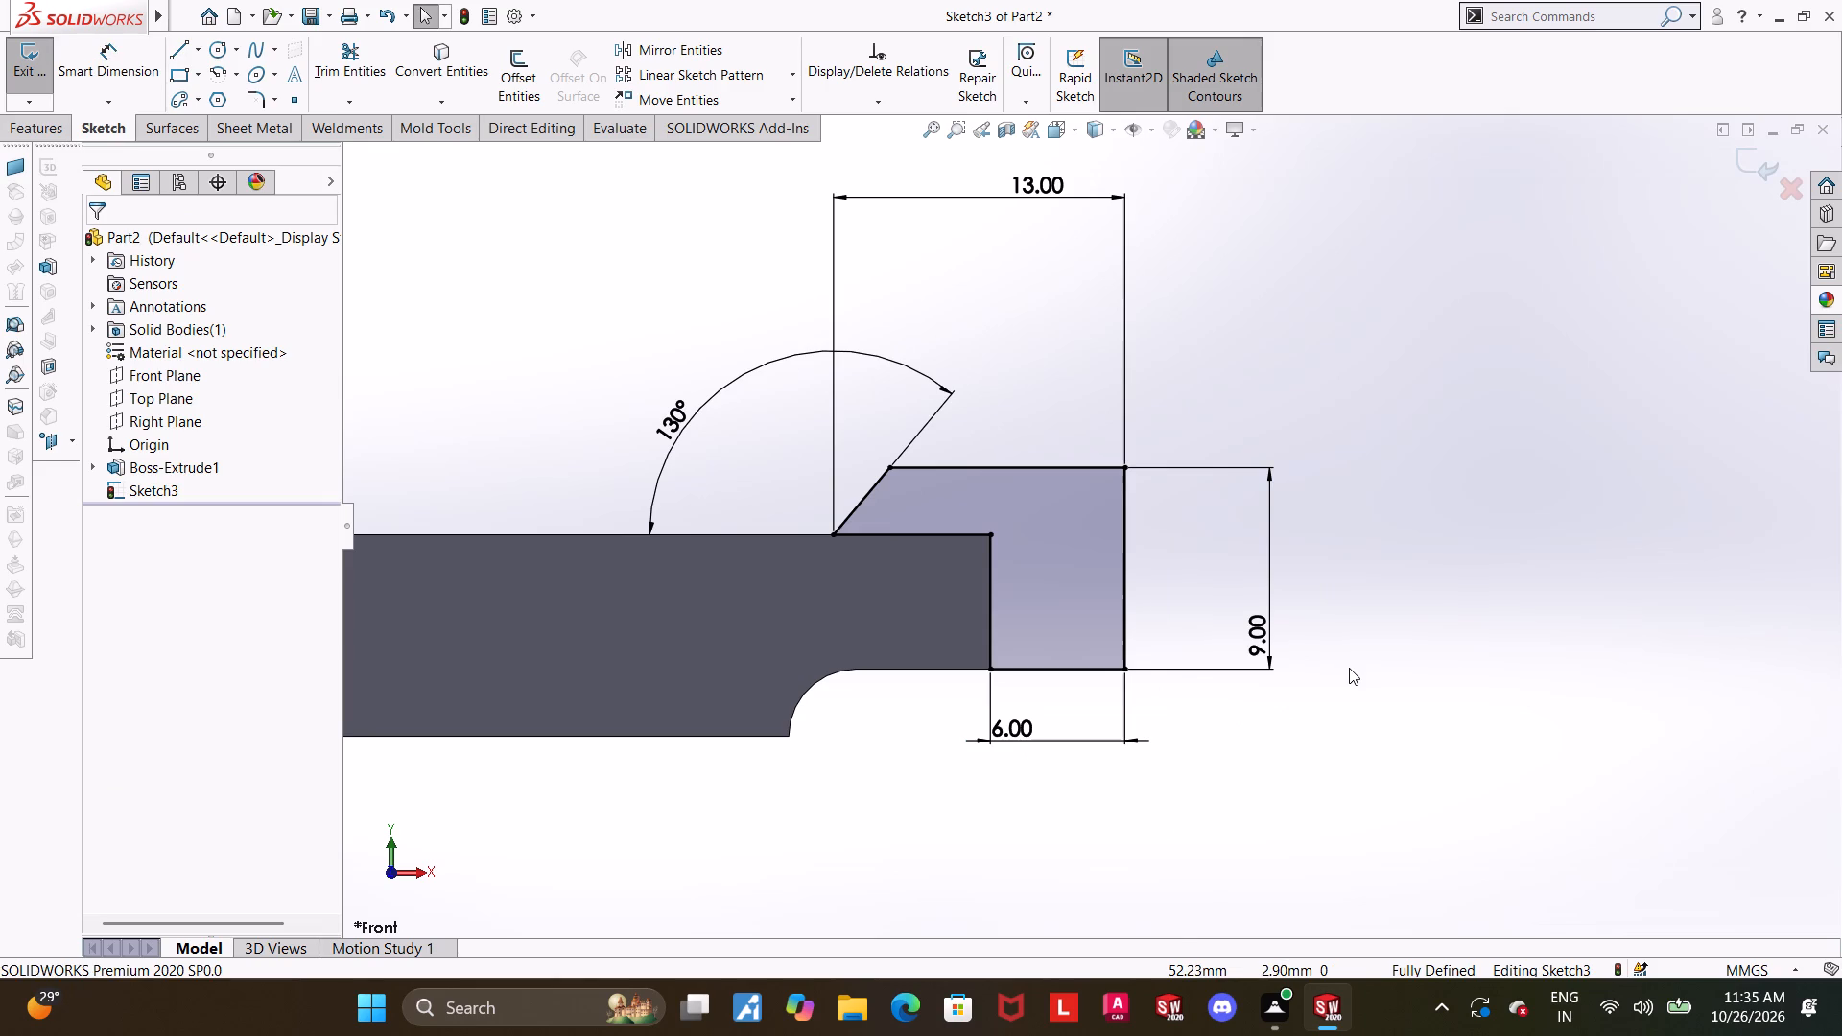
# Close the sketch and extrude the hooked end profile 11 mm with the Mid Plane end condition, merged with the body.
pyautogui.scroll(1, 1349, 668)
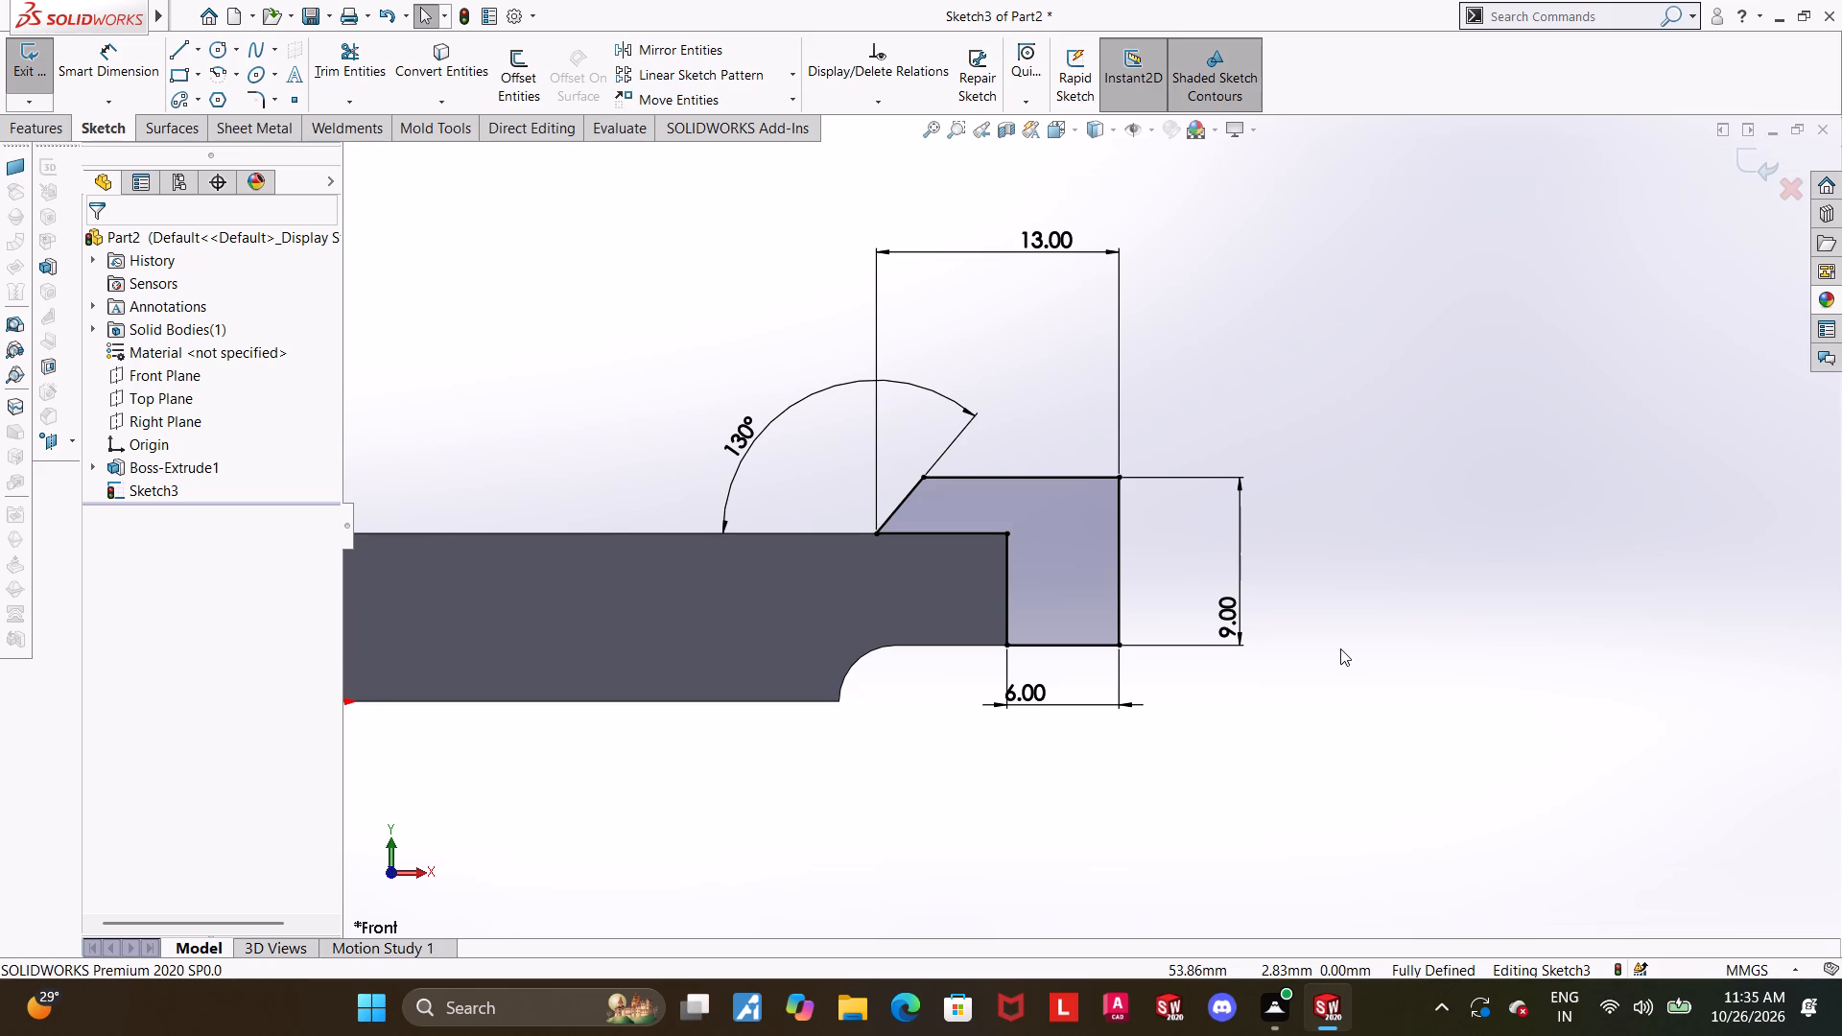
pyautogui.scroll(1, 1361, 781)
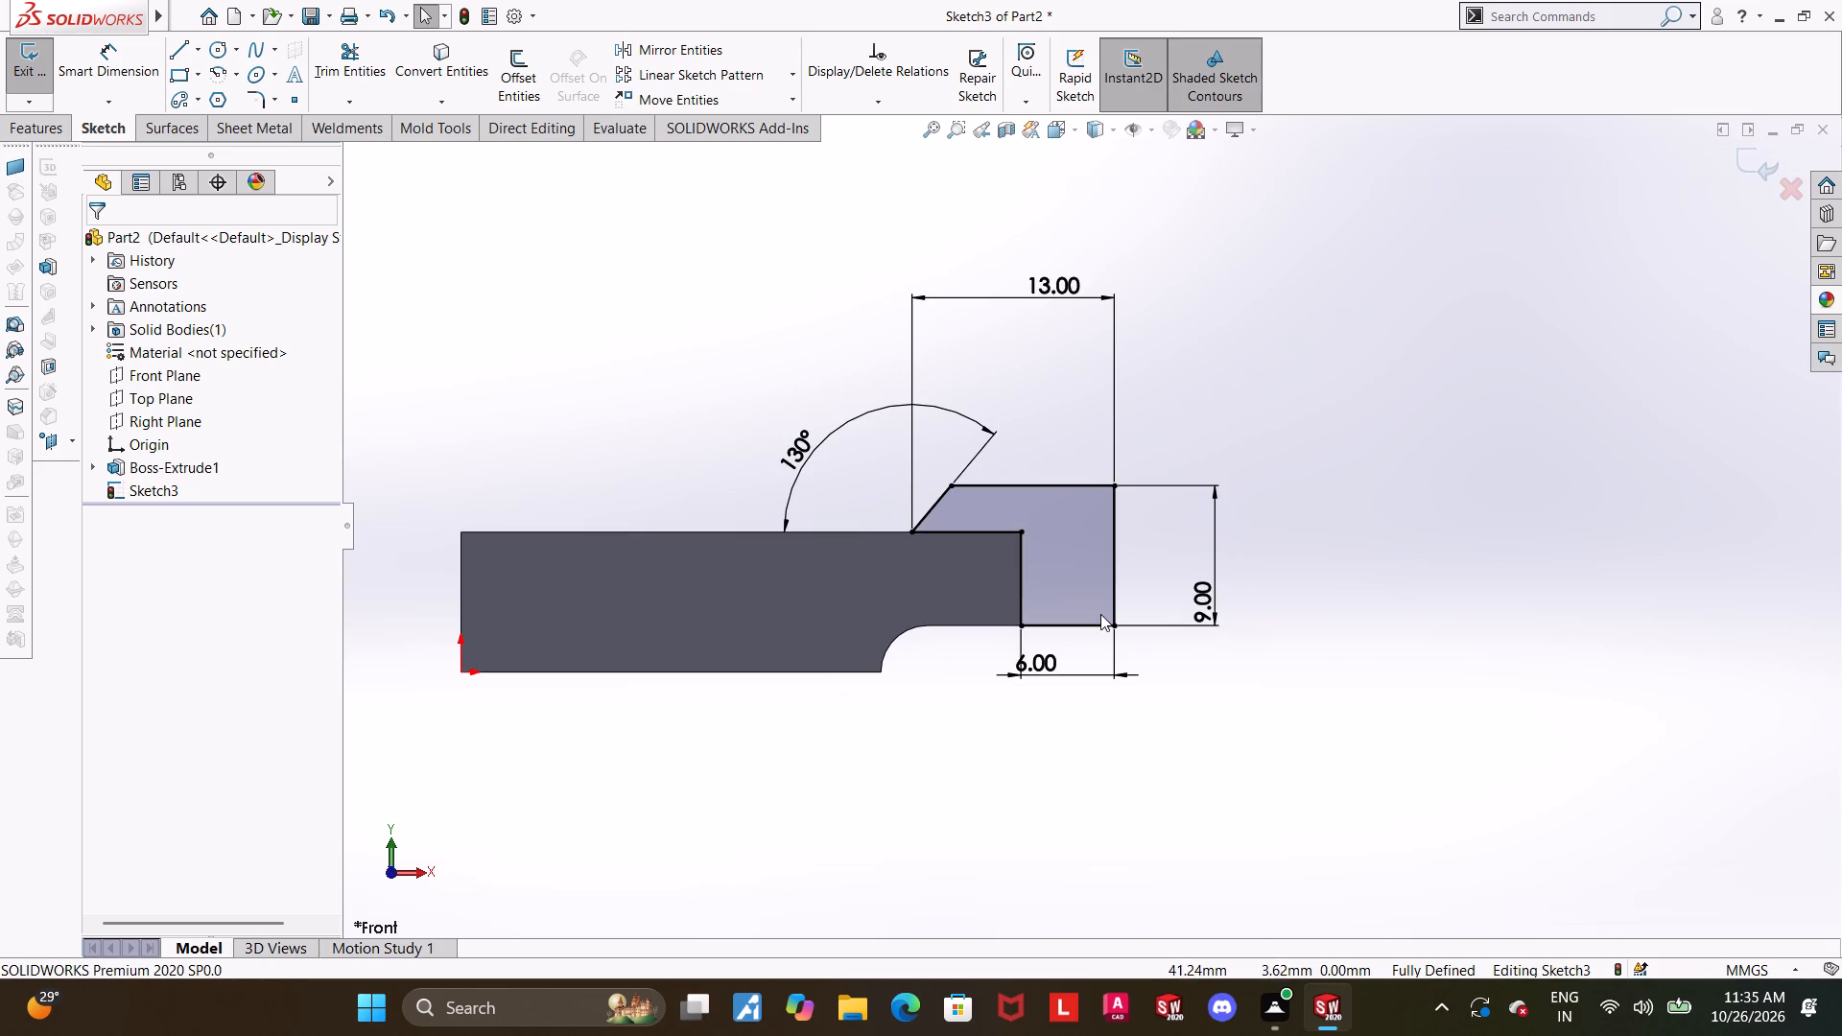
pyautogui.moveTo(1051, 586); pyautogui.dragTo(1094, 711, button='middle')
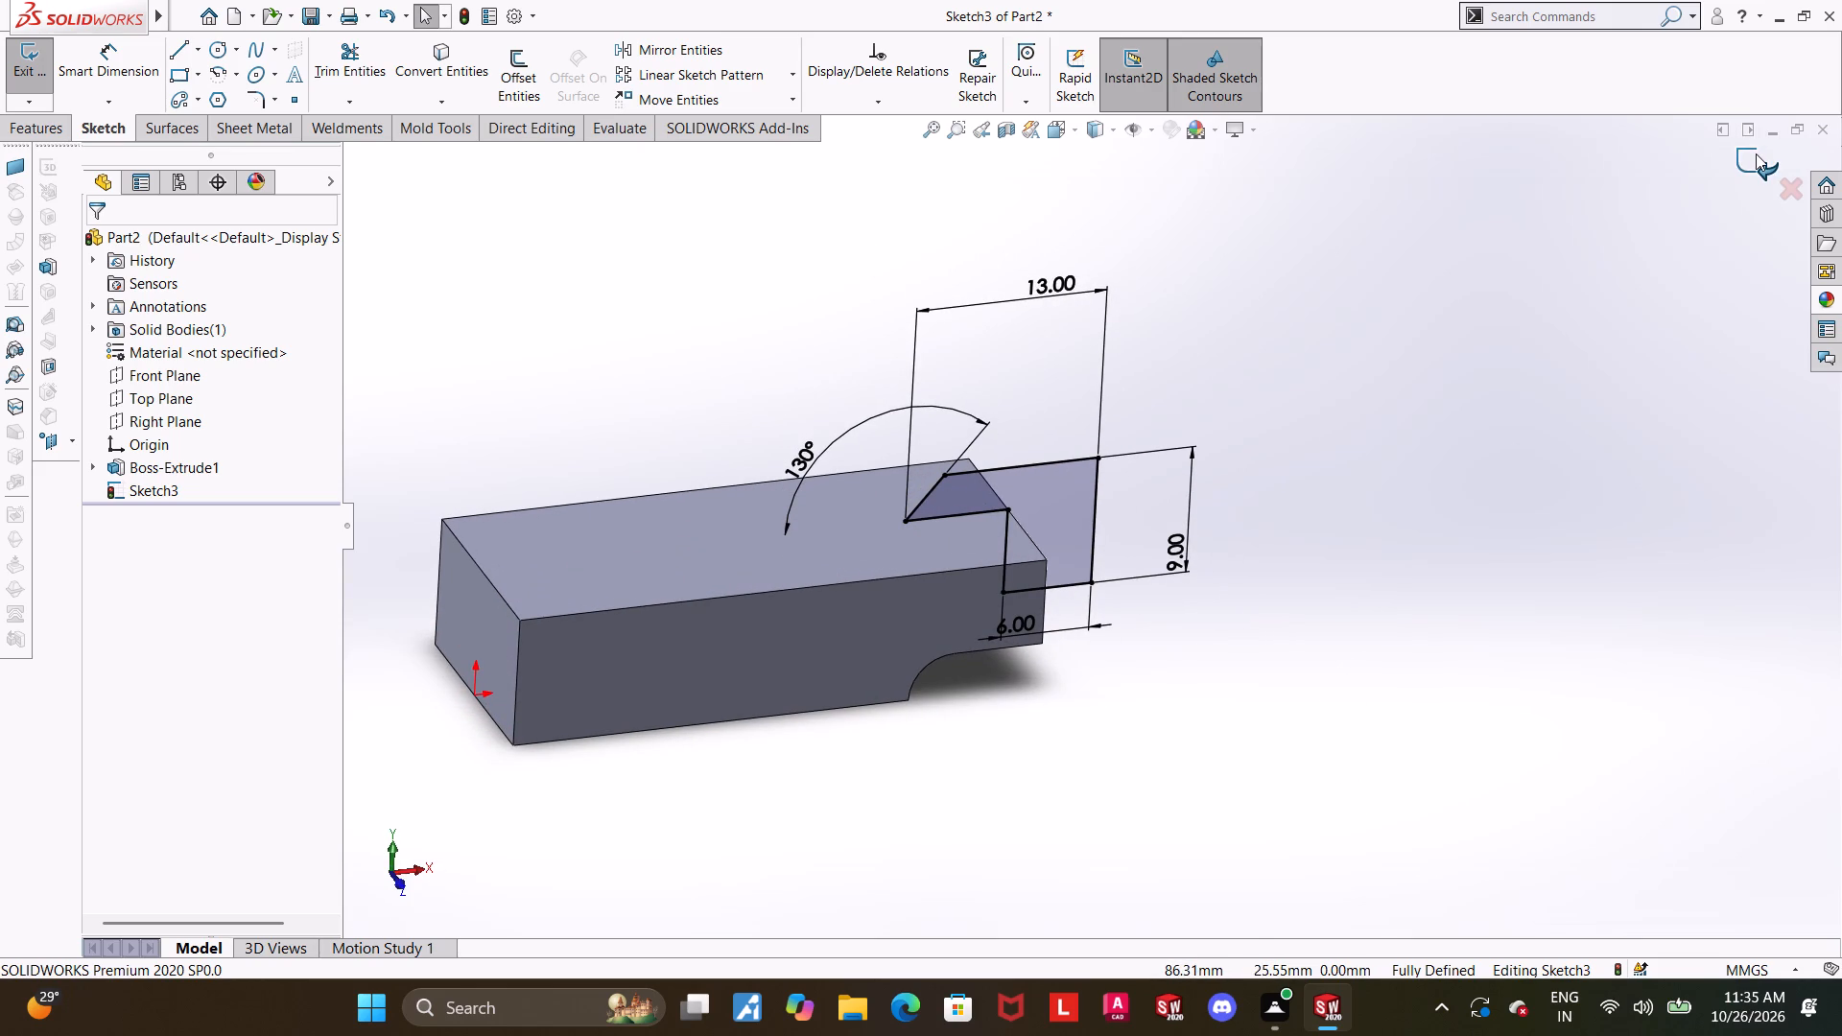
pyautogui.click(1757, 153)
pyautogui.click(25, 49)
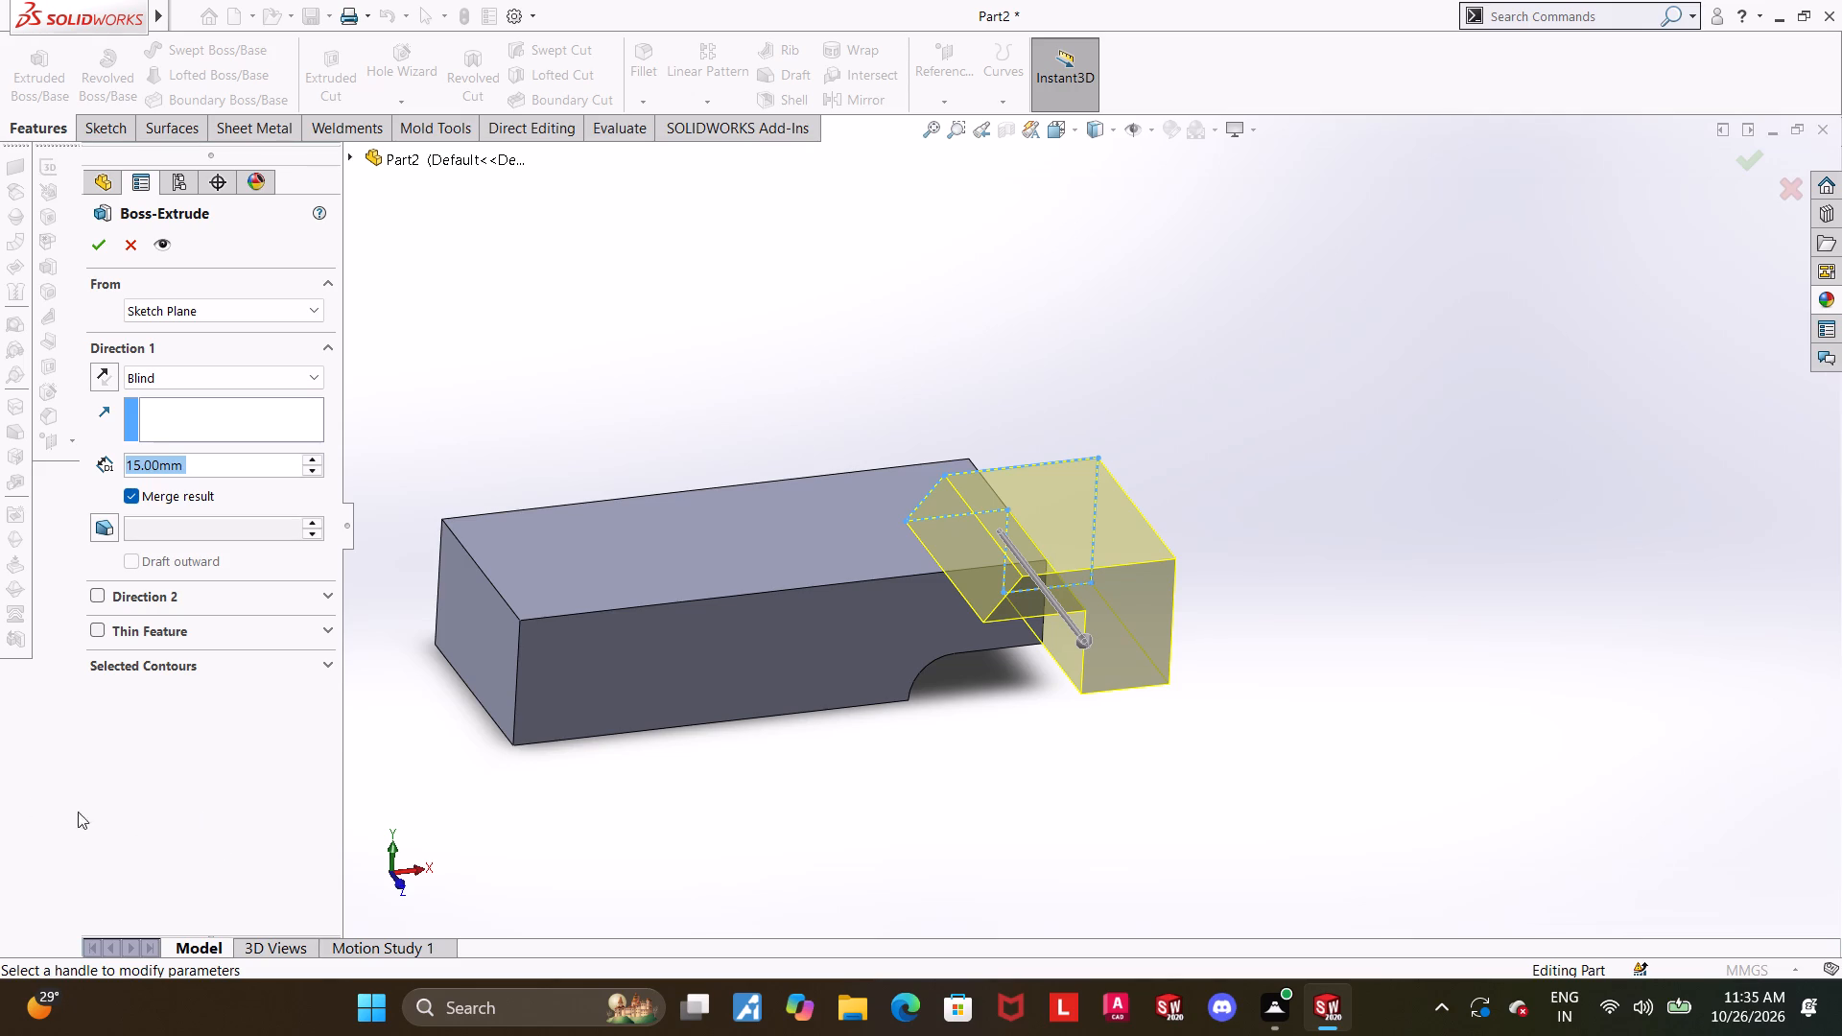
pyautogui.moveTo(595, 954); pyautogui.dragTo(553, 765, button='middle')
pyautogui.moveTo(599, 638); pyautogui.dragTo(560, 507, button='middle')
pyautogui.click(221, 377)
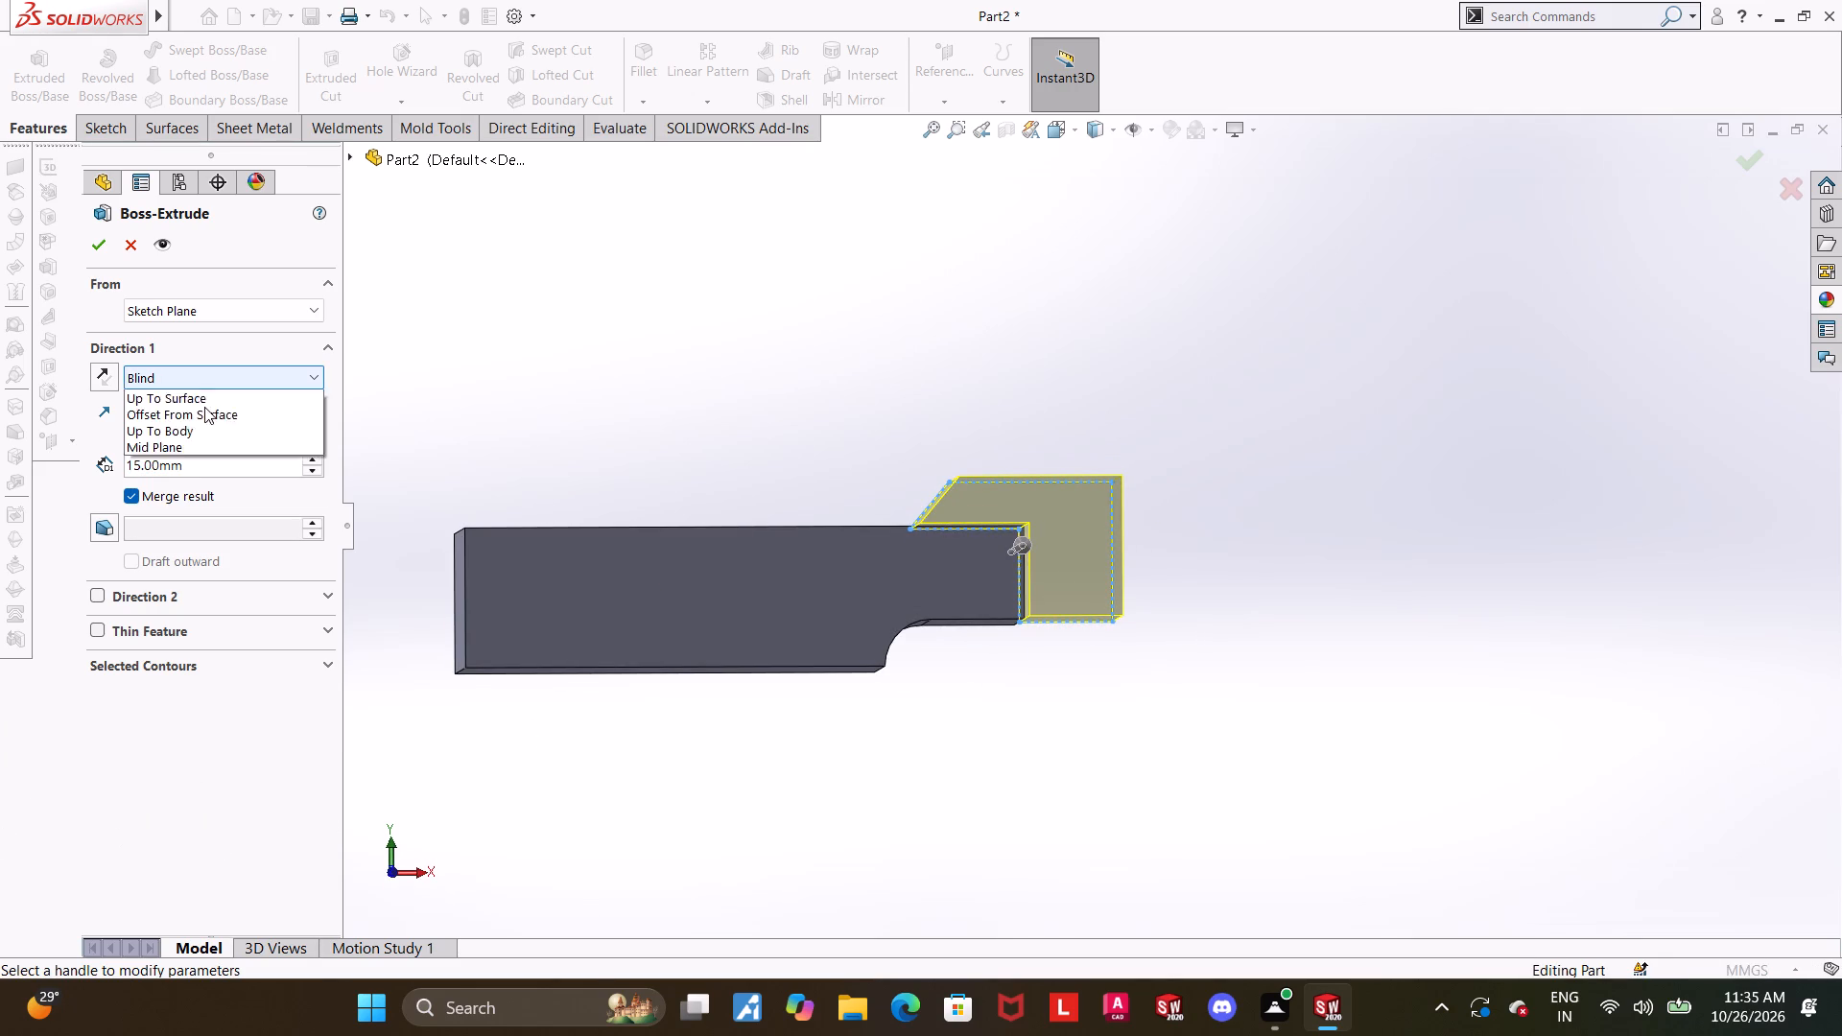
pyautogui.click(200, 500)
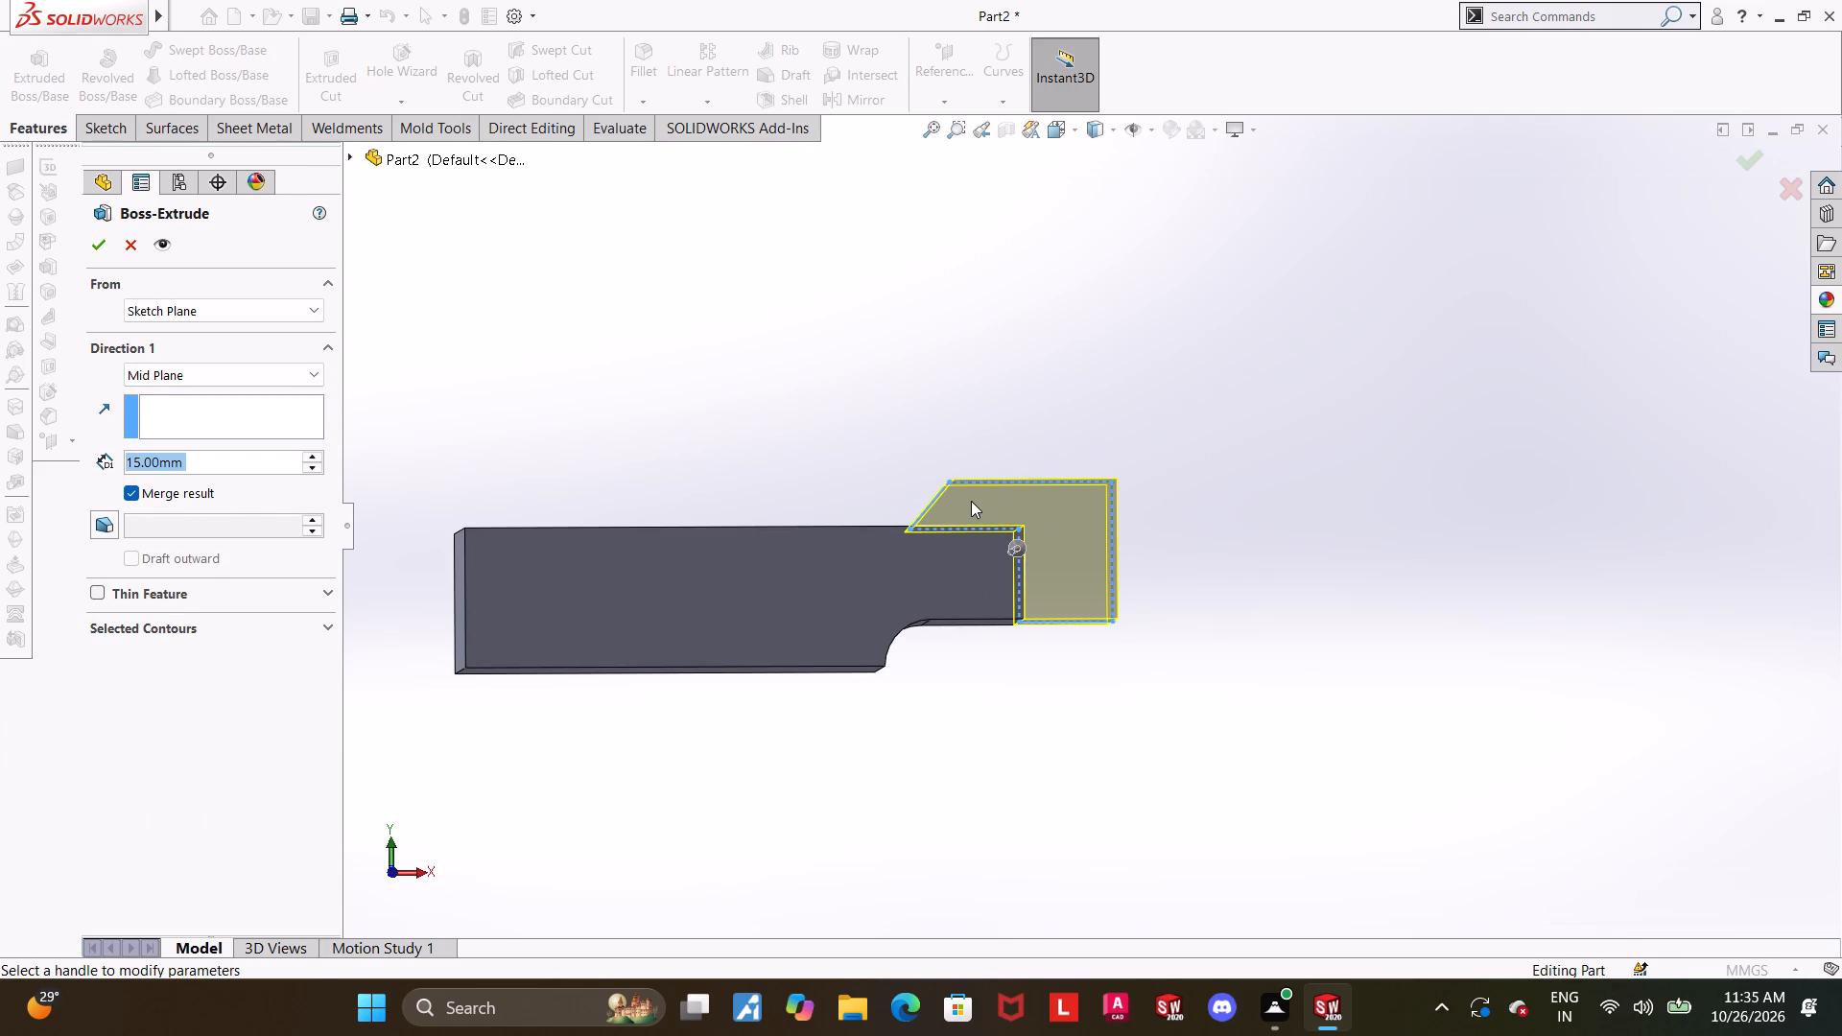
pyautogui.moveTo(1131, 512); pyautogui.dragTo(1152, 582, button='middle')
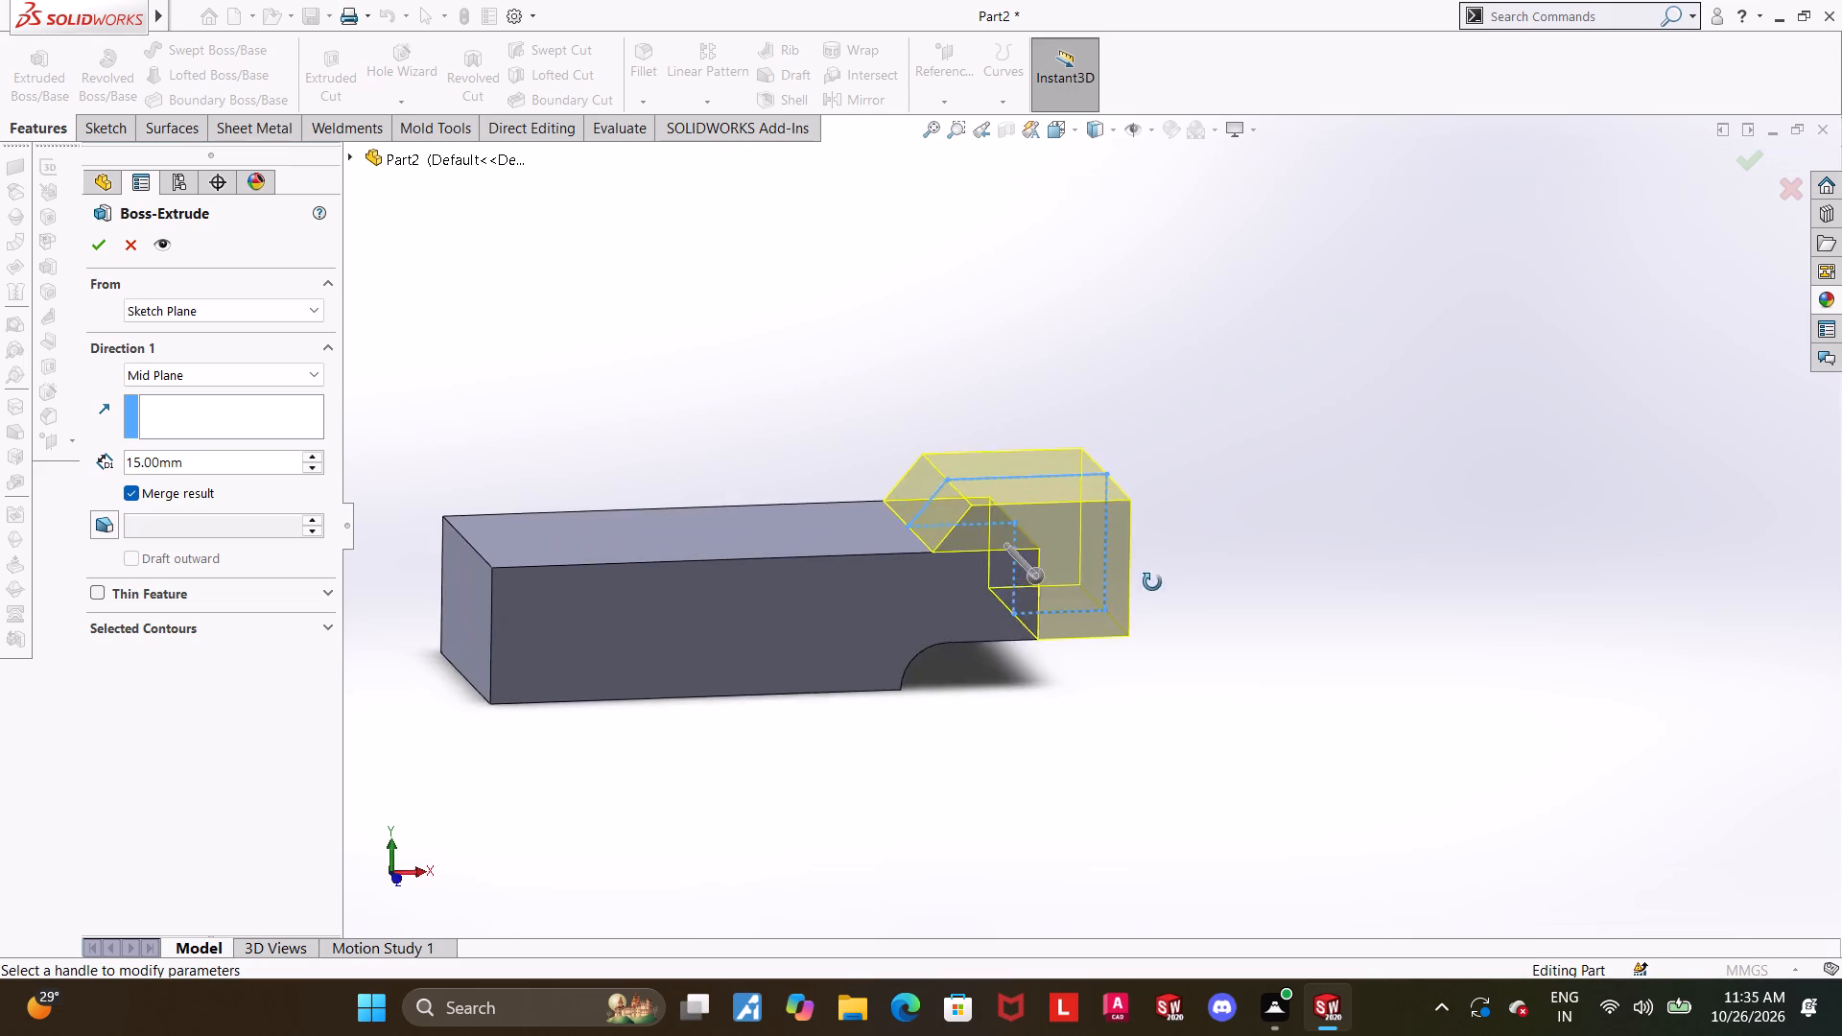
pyautogui.moveTo(1152, 582); pyautogui.dragTo(1172, 652, button='middle')
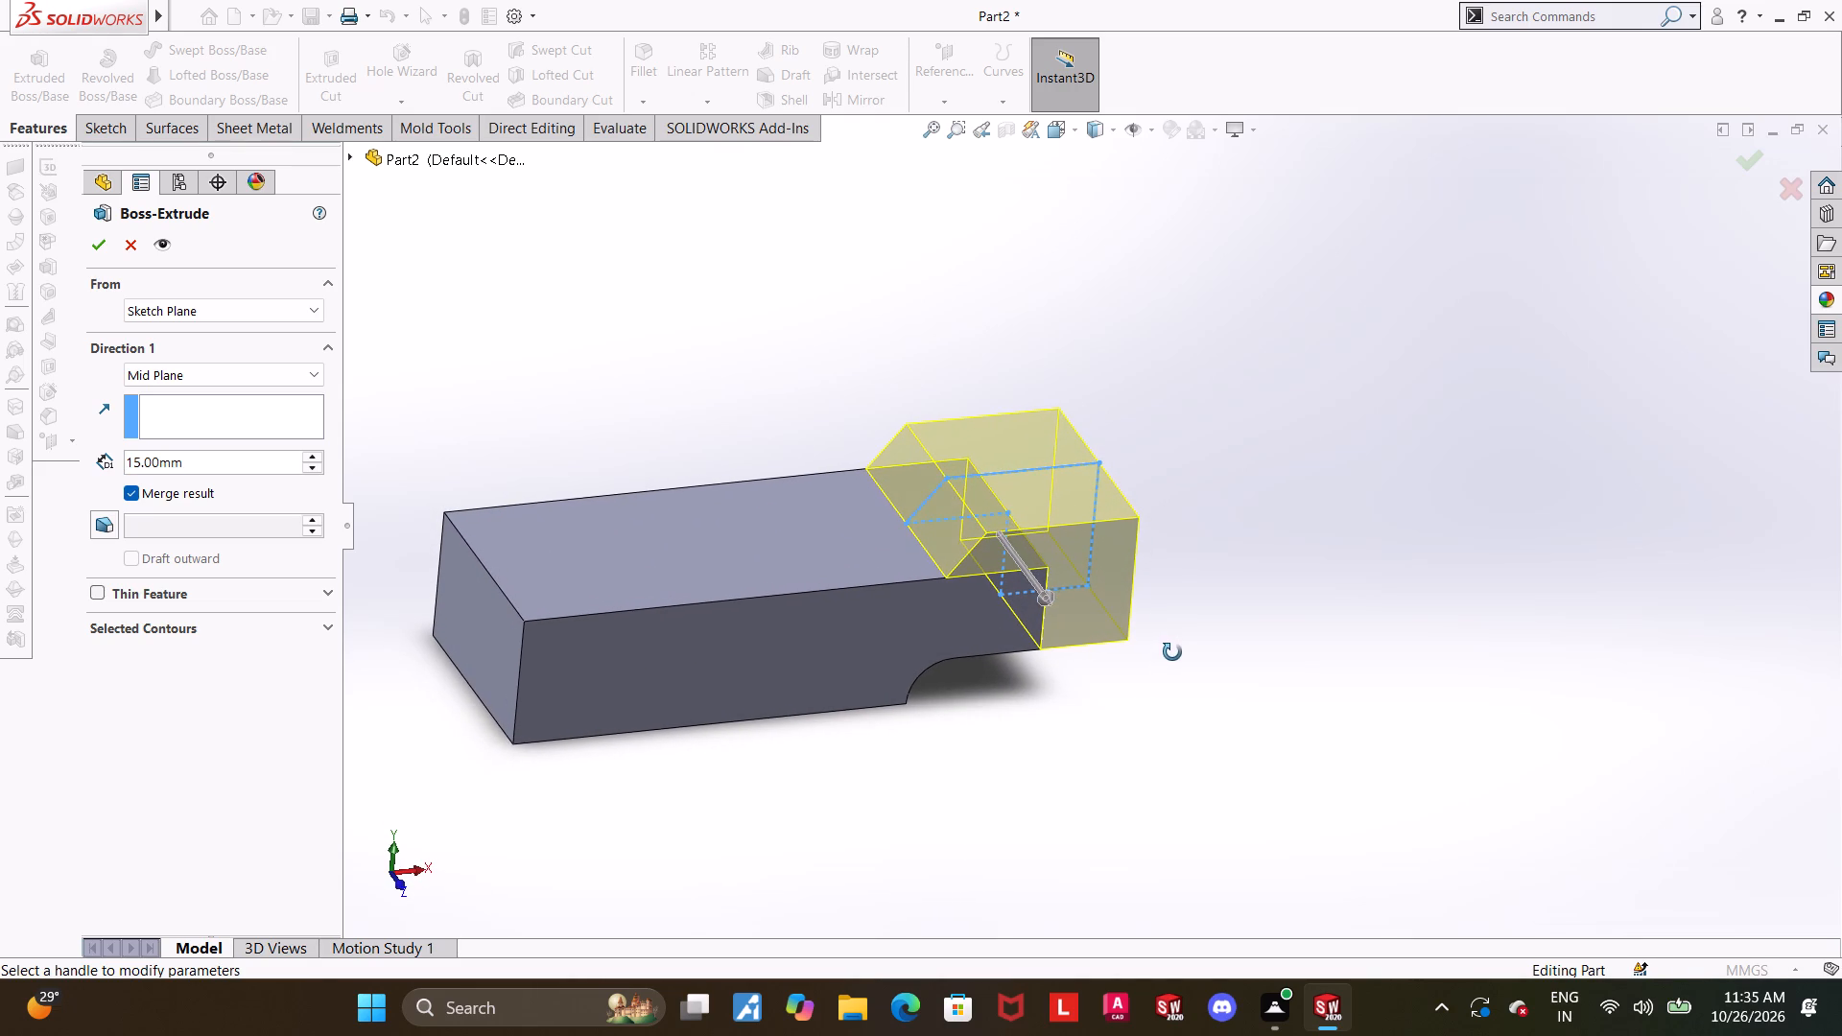
pyautogui.moveTo(1172, 652); pyautogui.dragTo(1172, 653, button='middle')
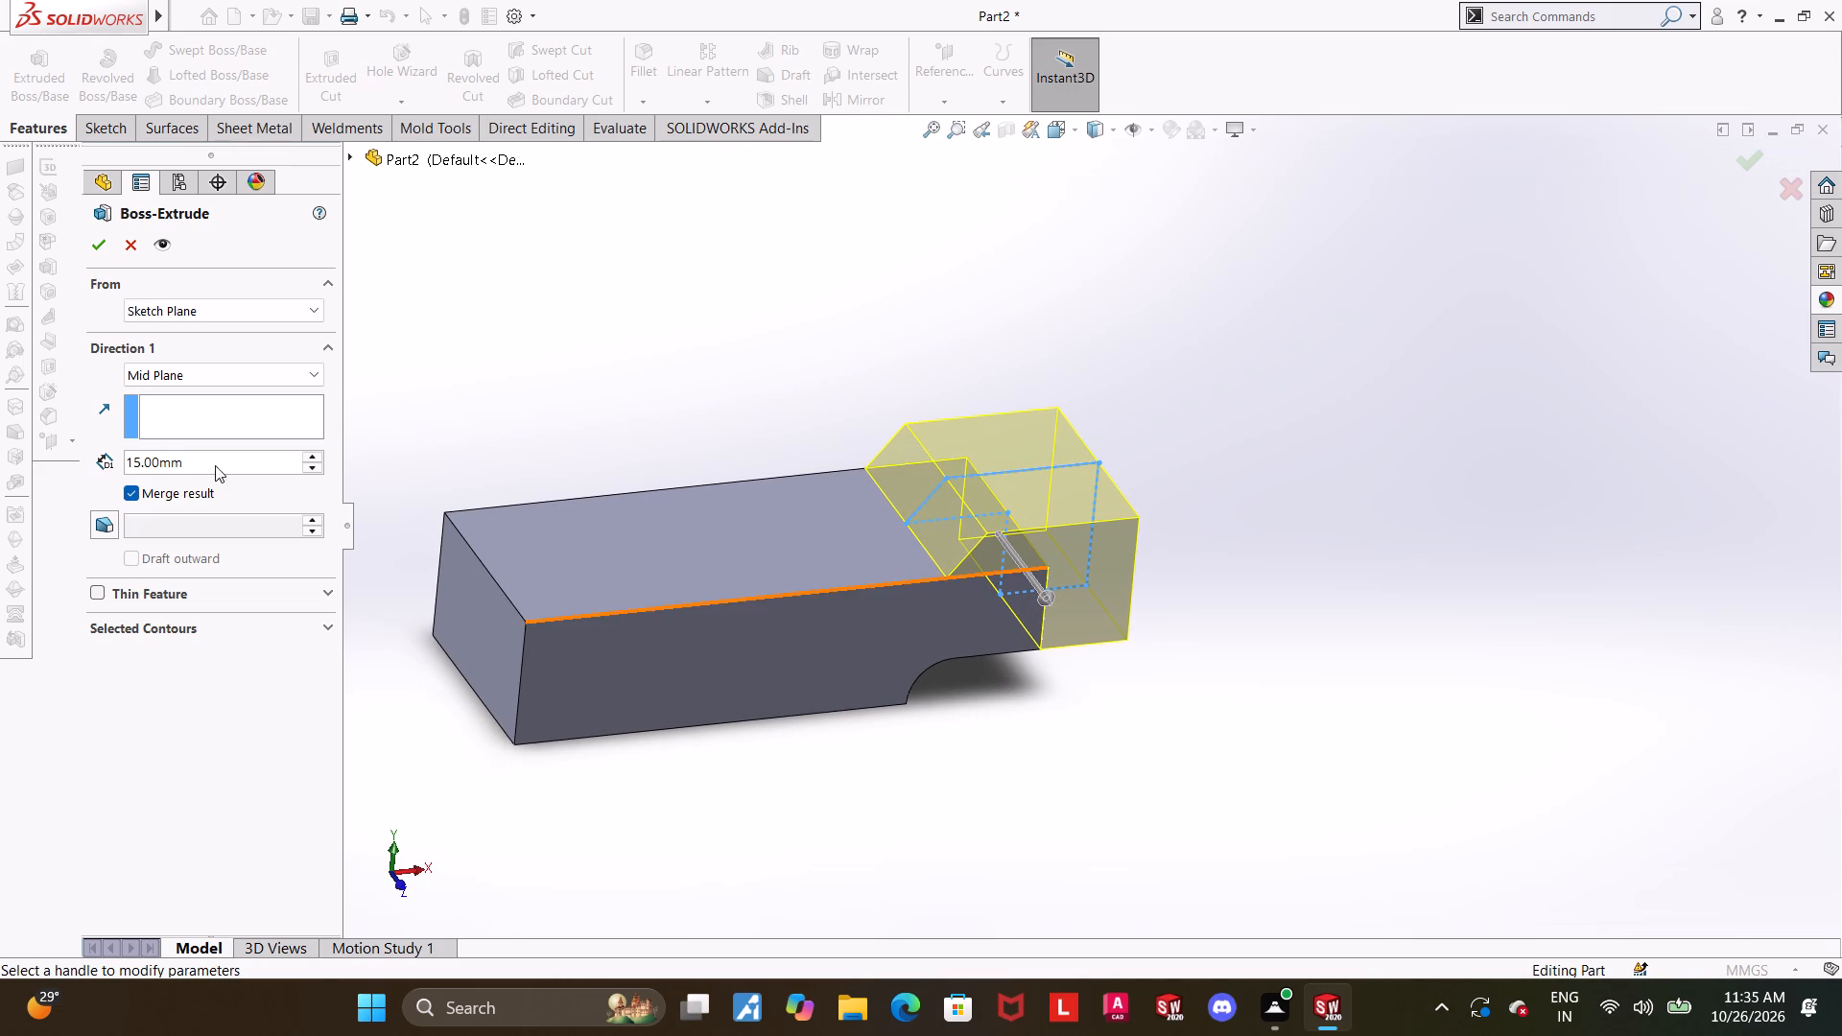
pyautogui.click(207, 452)
pyautogui.click(229, 462)
pyautogui.moveTo(229, 462); pyautogui.dragTo(103, 464)
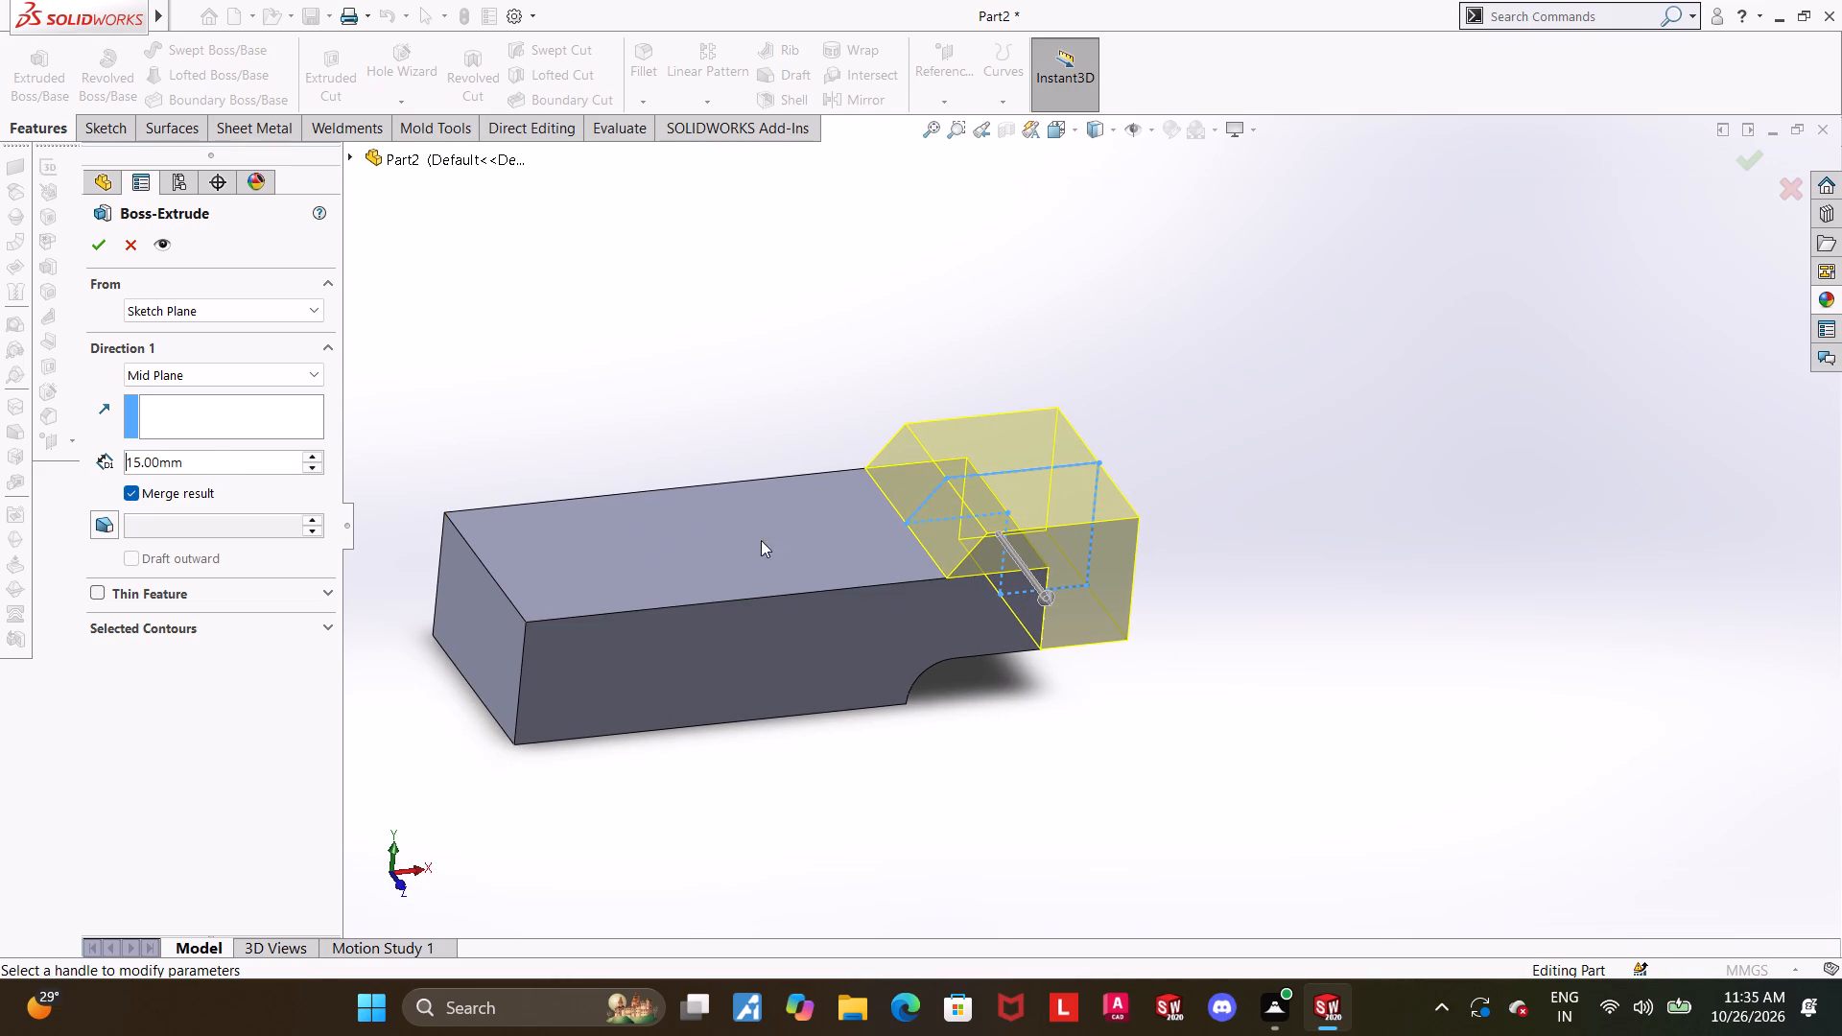
pyautogui.moveTo(217, 458); pyautogui.dragTo(0, 480)
pyautogui.press('1')
pyautogui.press('1')
pyautogui.press('Return')
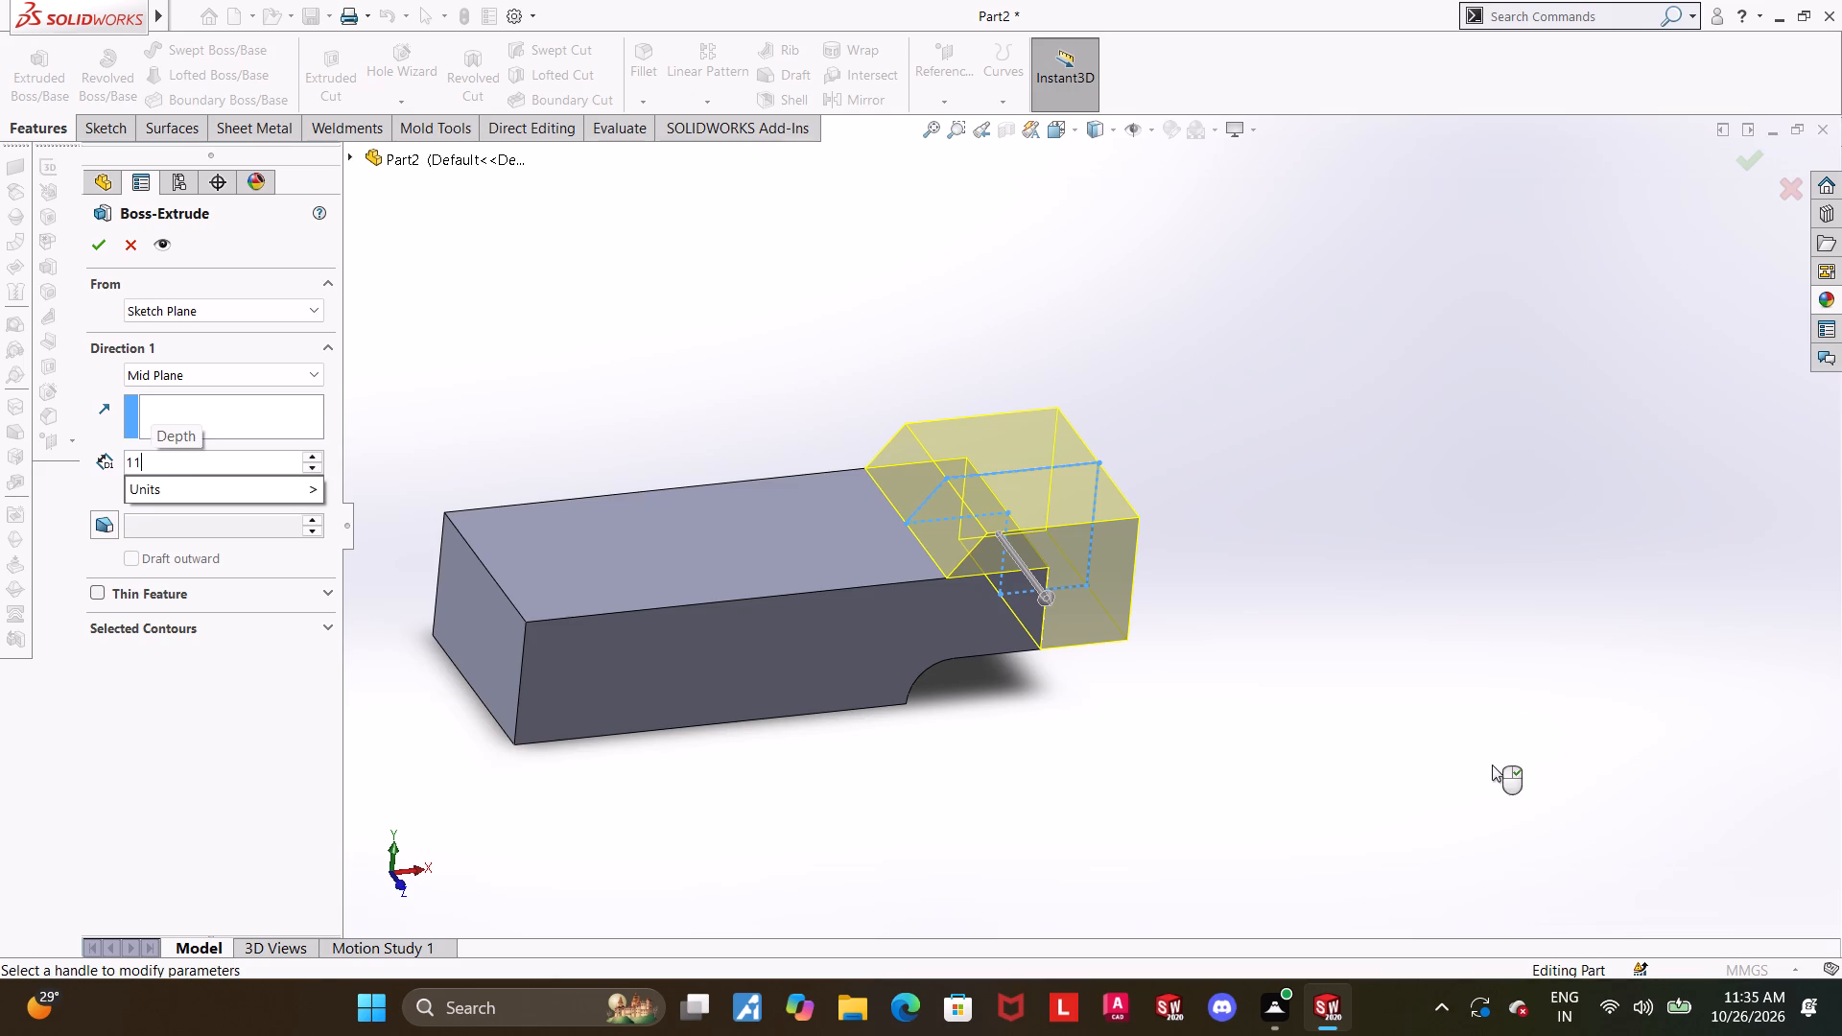
pyautogui.click(101, 256)
pyautogui.click(1352, 632)
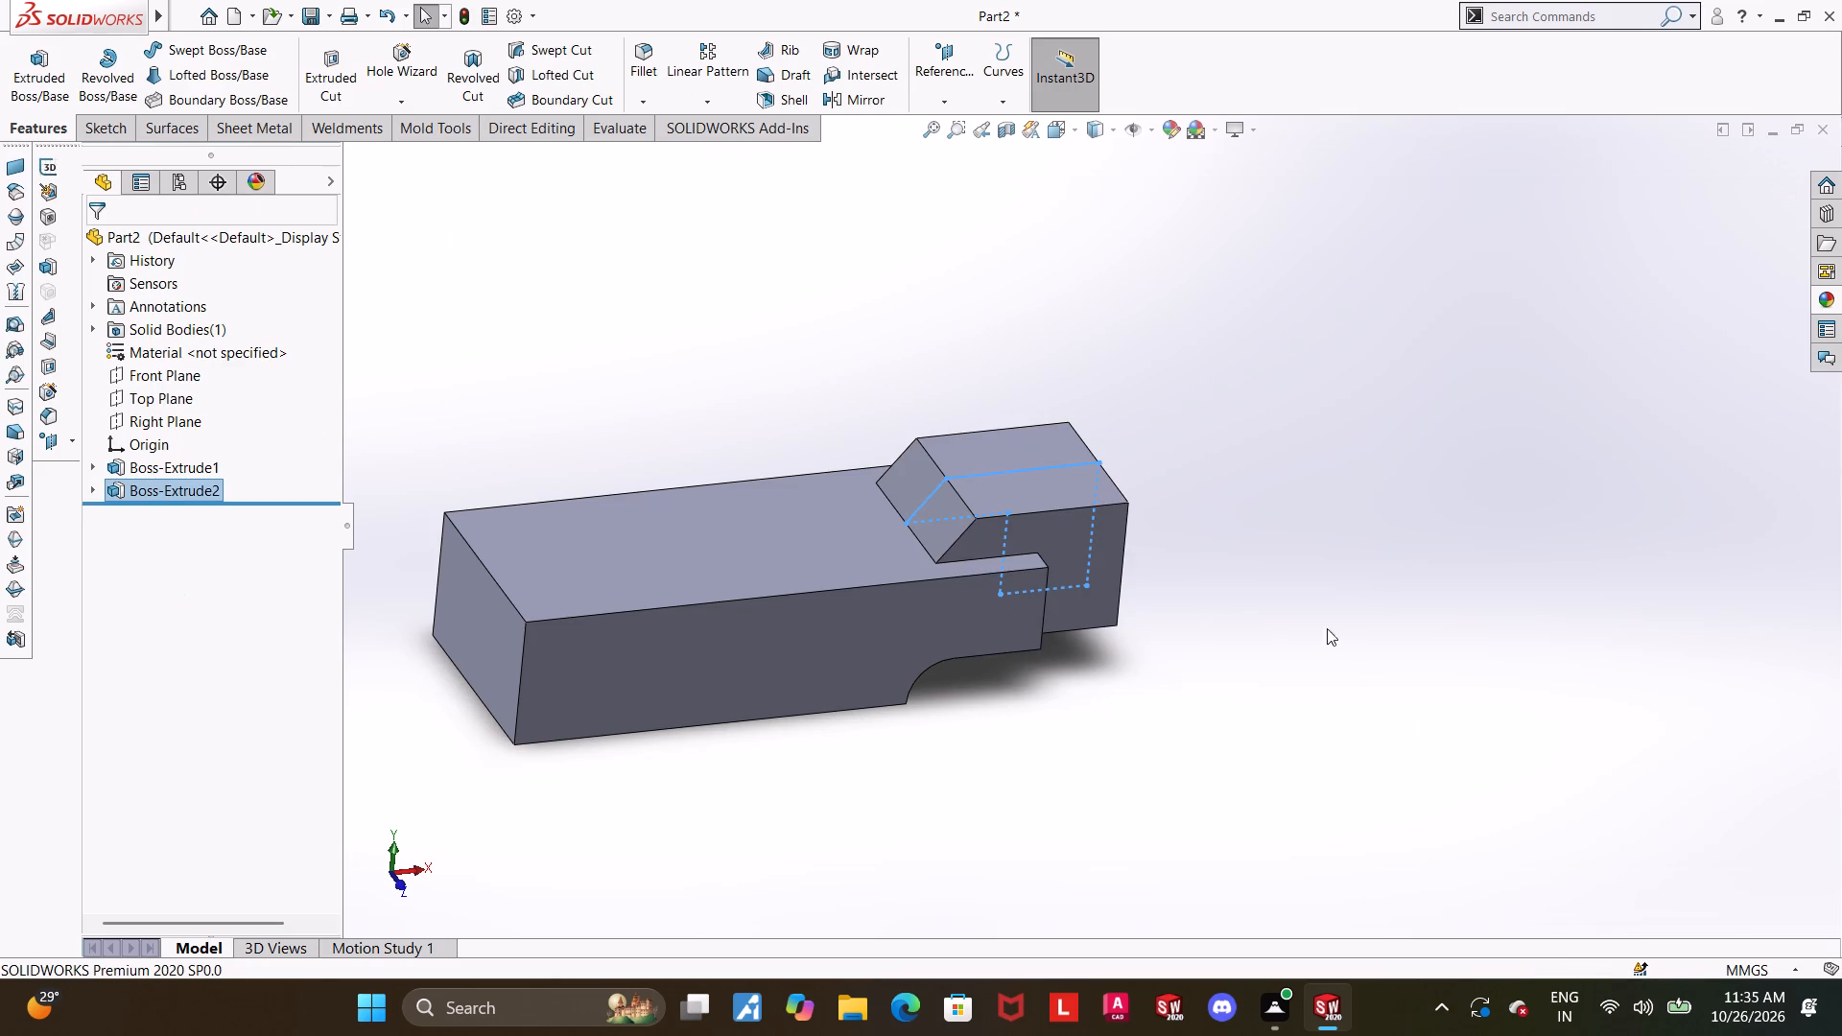
# Examine the part from above, the side and underneath, checking how the hooked end block meets the stepped body.
pyautogui.moveTo(1366, 470); pyautogui.dragTo(1333, 487, button='middle')
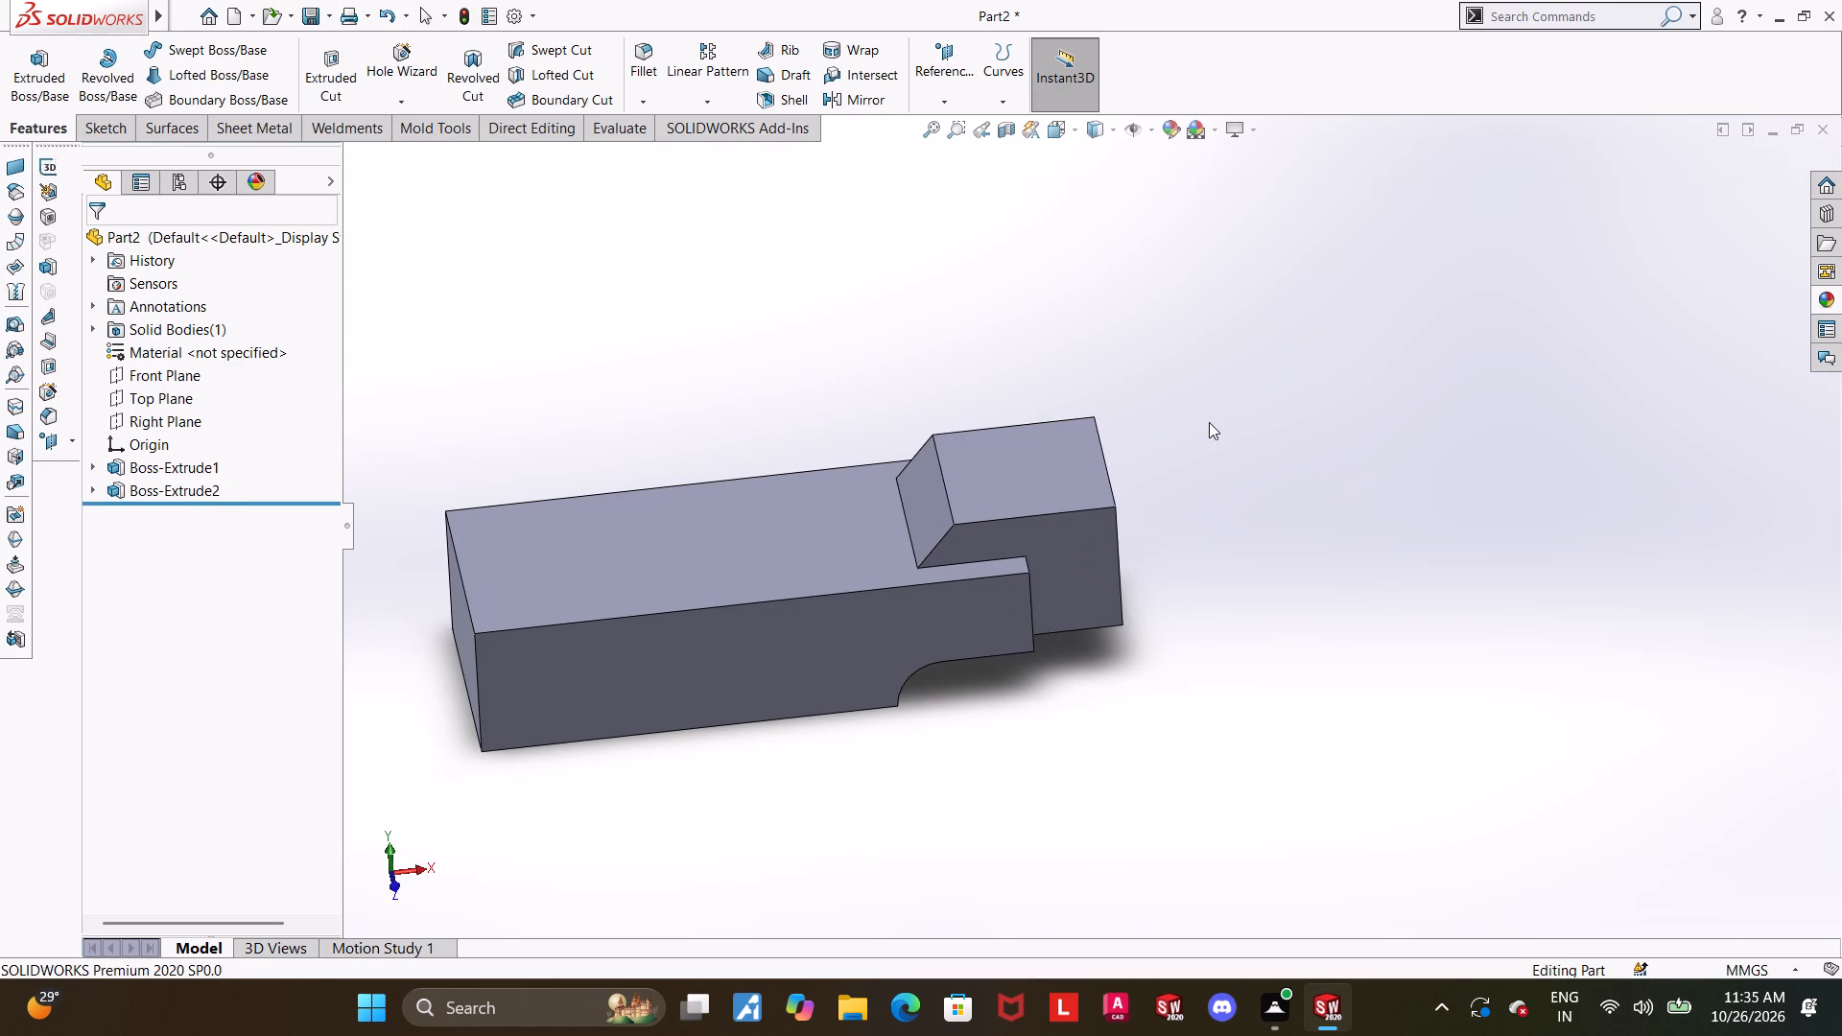
pyautogui.moveTo(1209, 422); pyautogui.dragTo(1193, 398, button='middle')
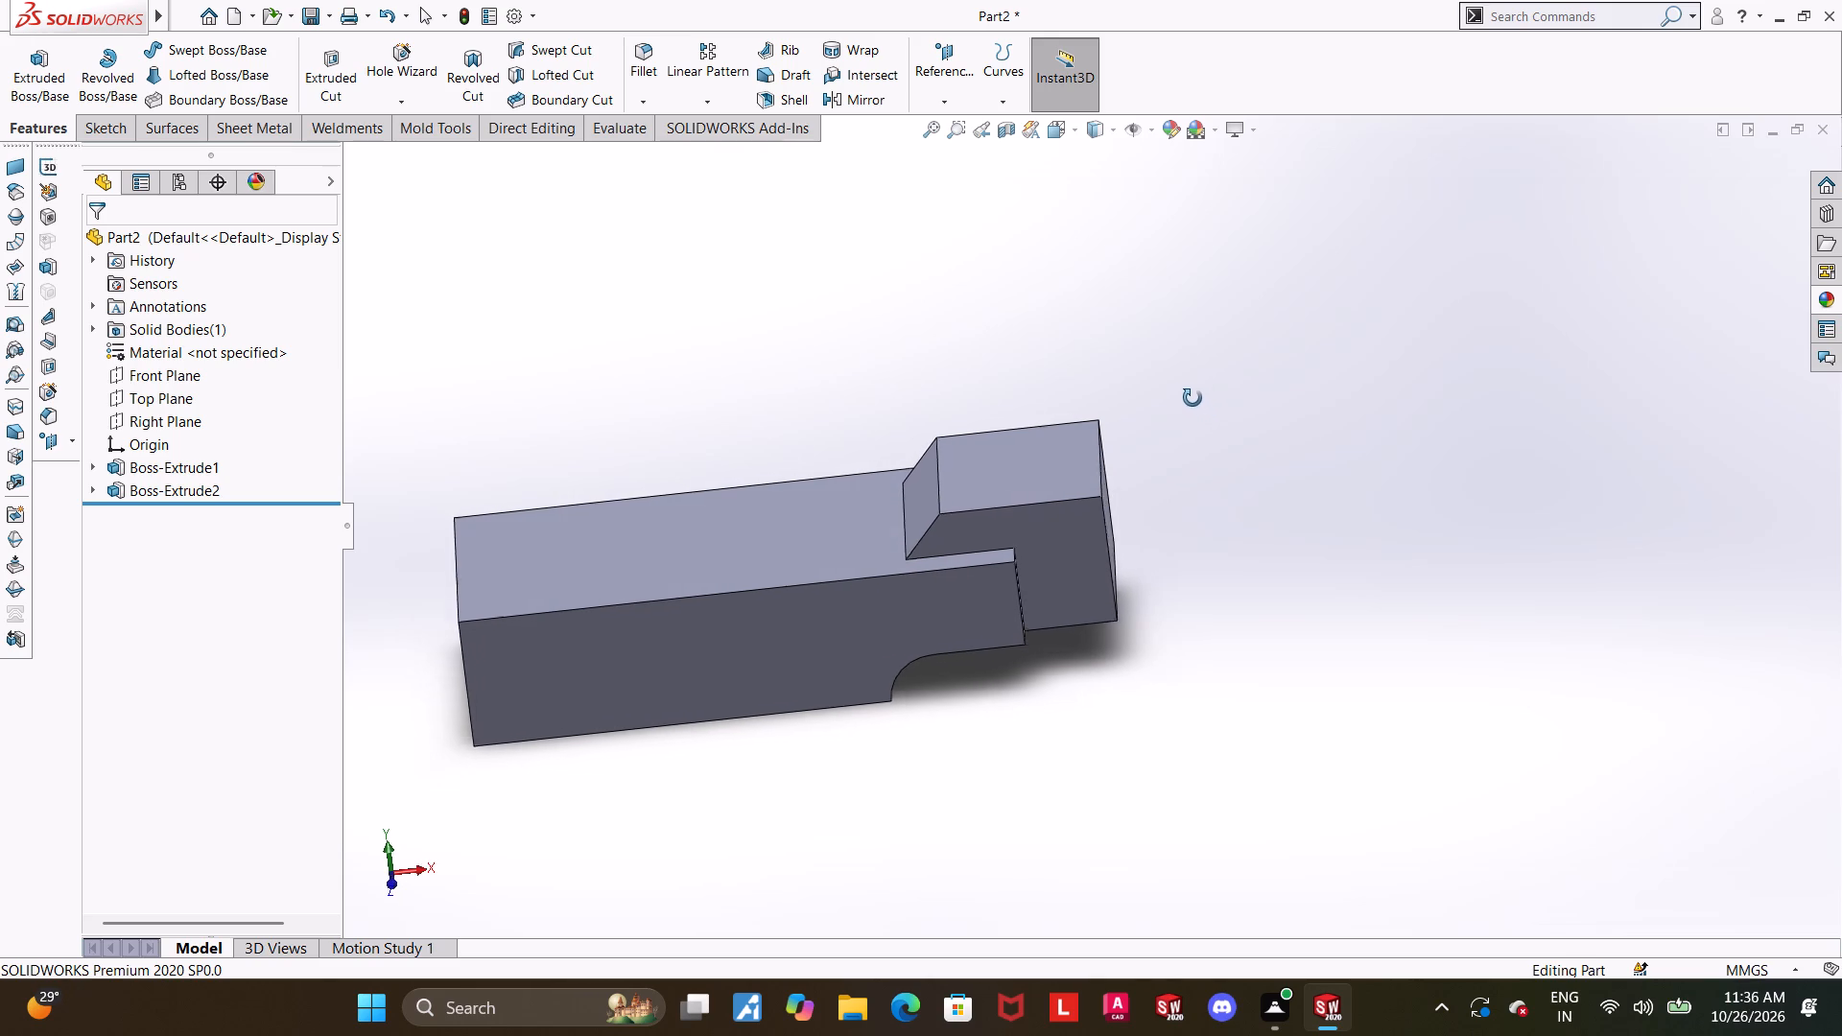
pyautogui.moveTo(1193, 398); pyautogui.dragTo(1232, 430, button='middle')
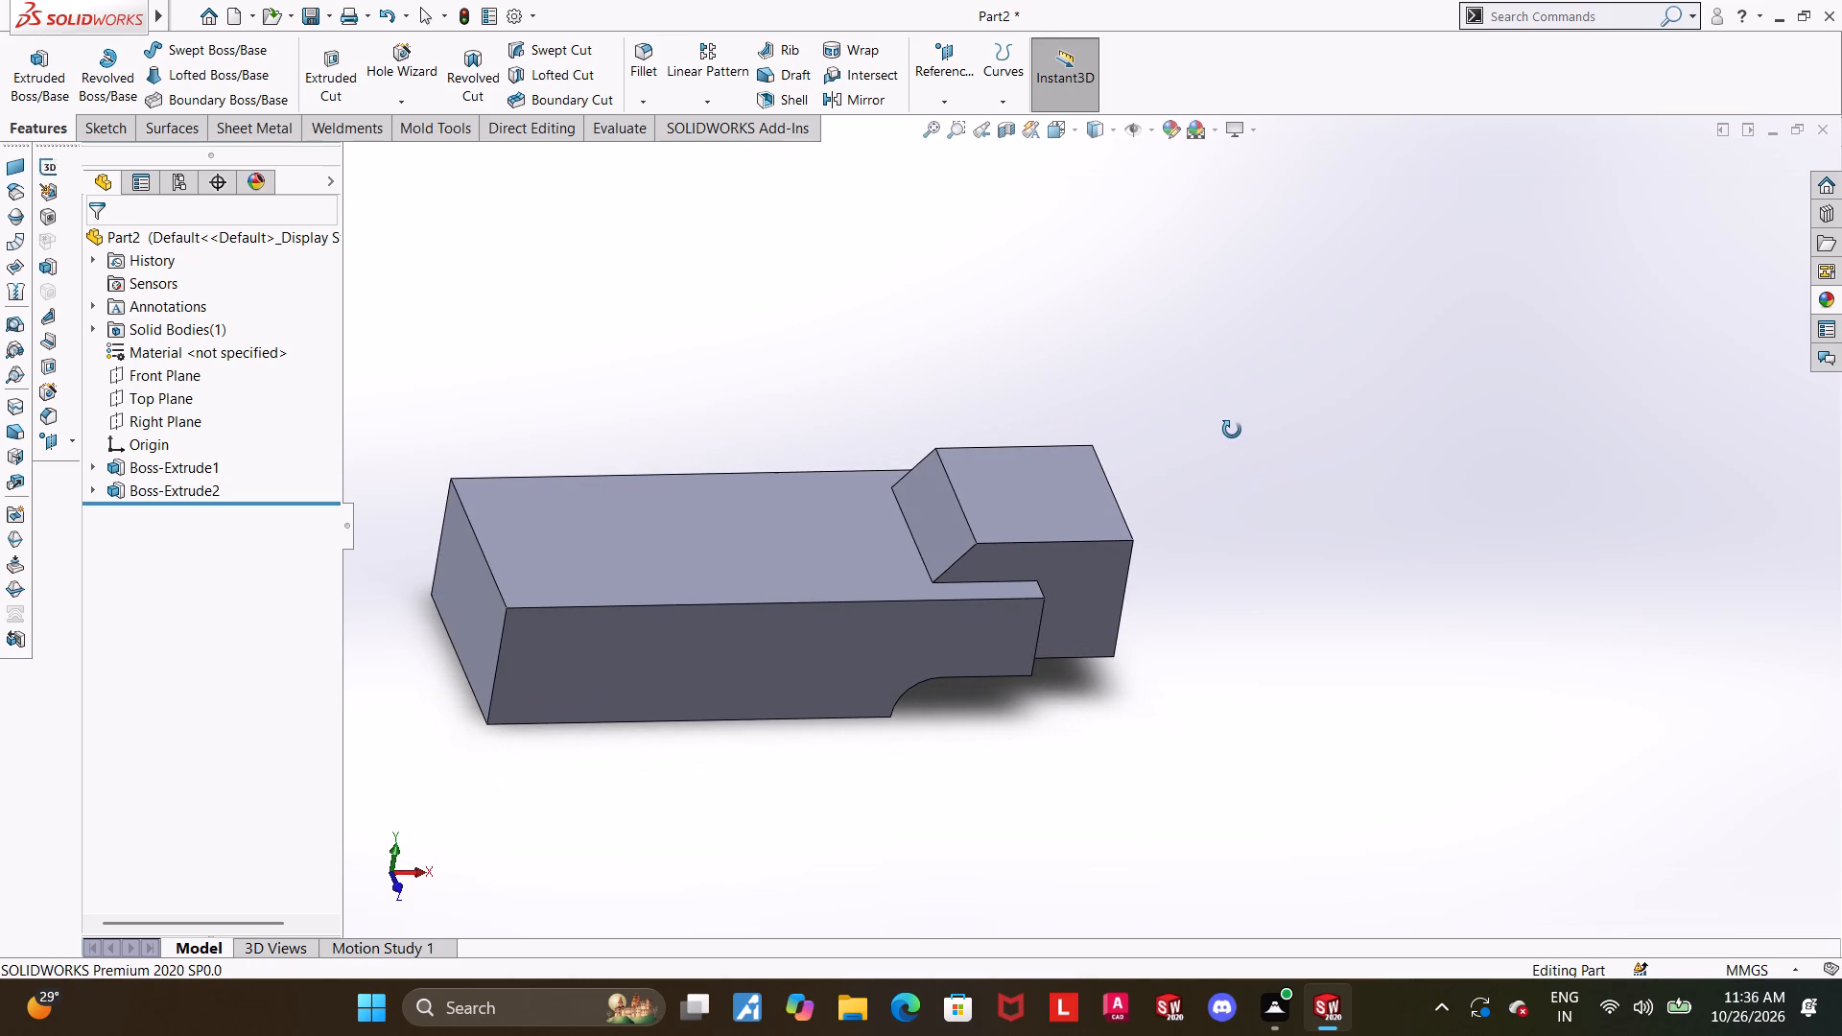
pyautogui.moveTo(1232, 430); pyautogui.dragTo(1223, 424, button='middle')
pyautogui.moveTo(1072, 481); pyautogui.dragTo(1071, 474, button='middle')
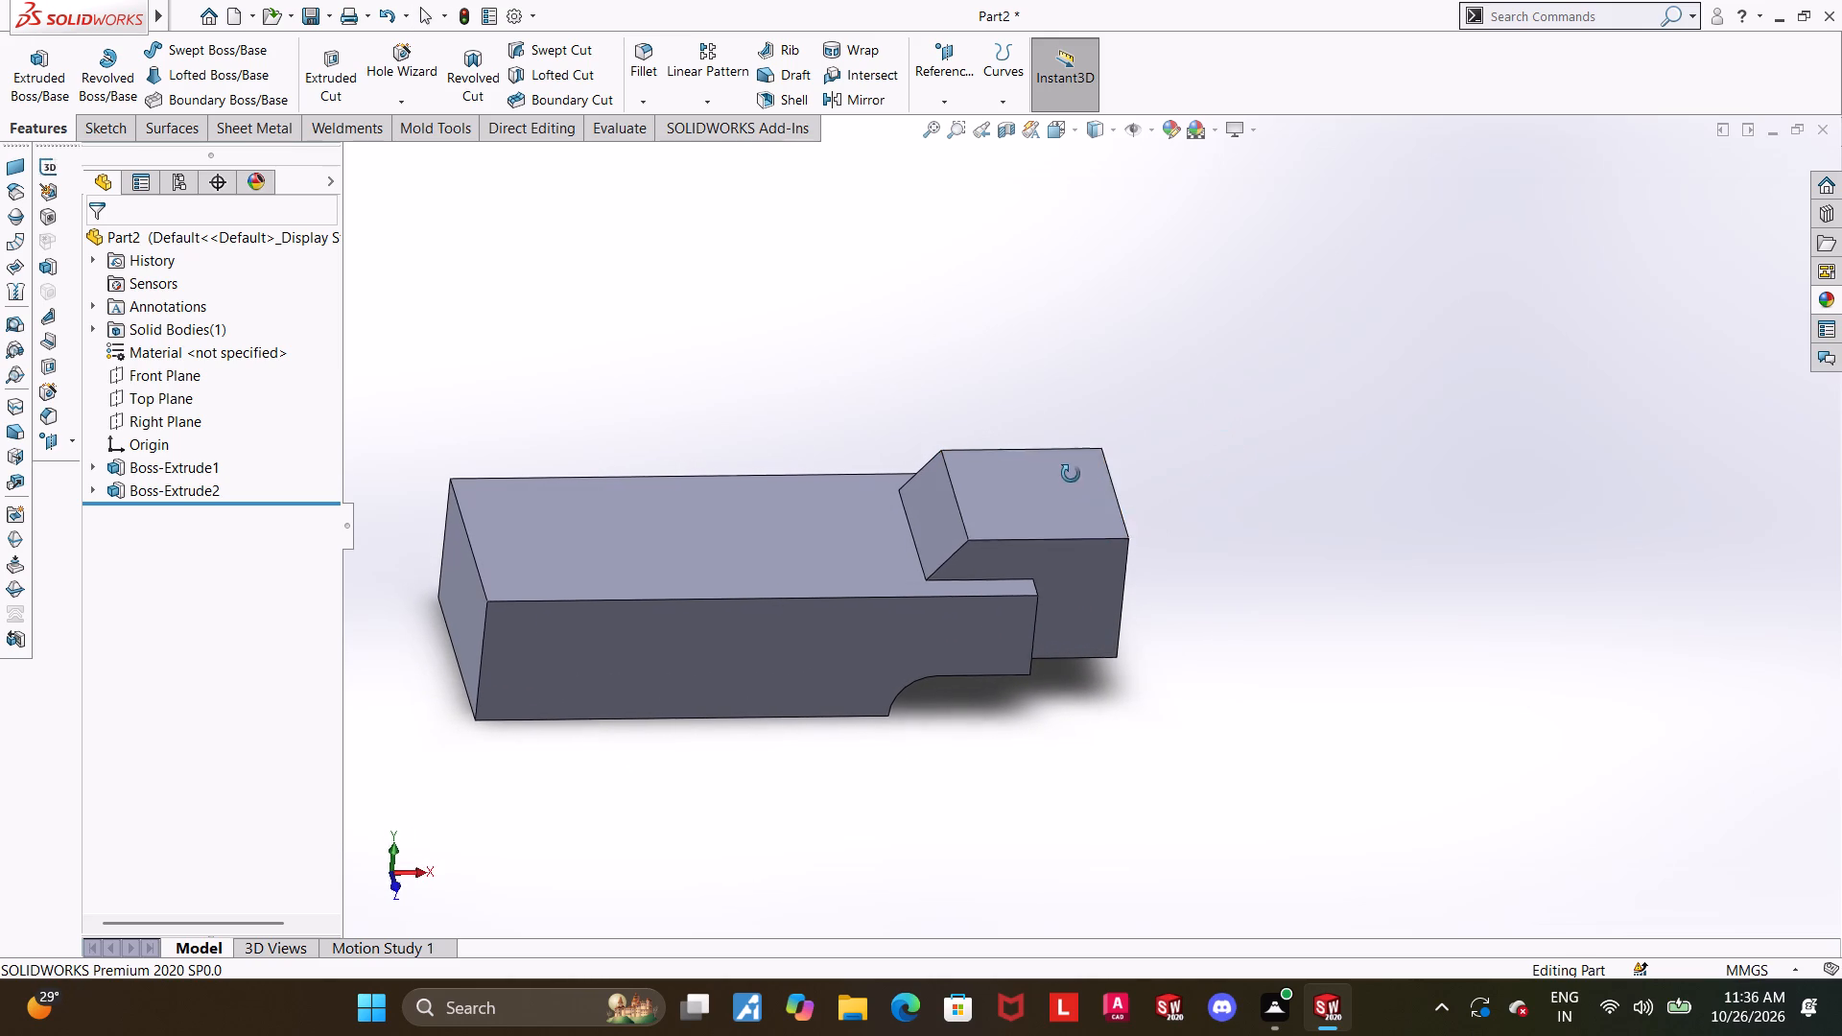
pyautogui.moveTo(1071, 474); pyautogui.dragTo(1064, 464, button='middle')
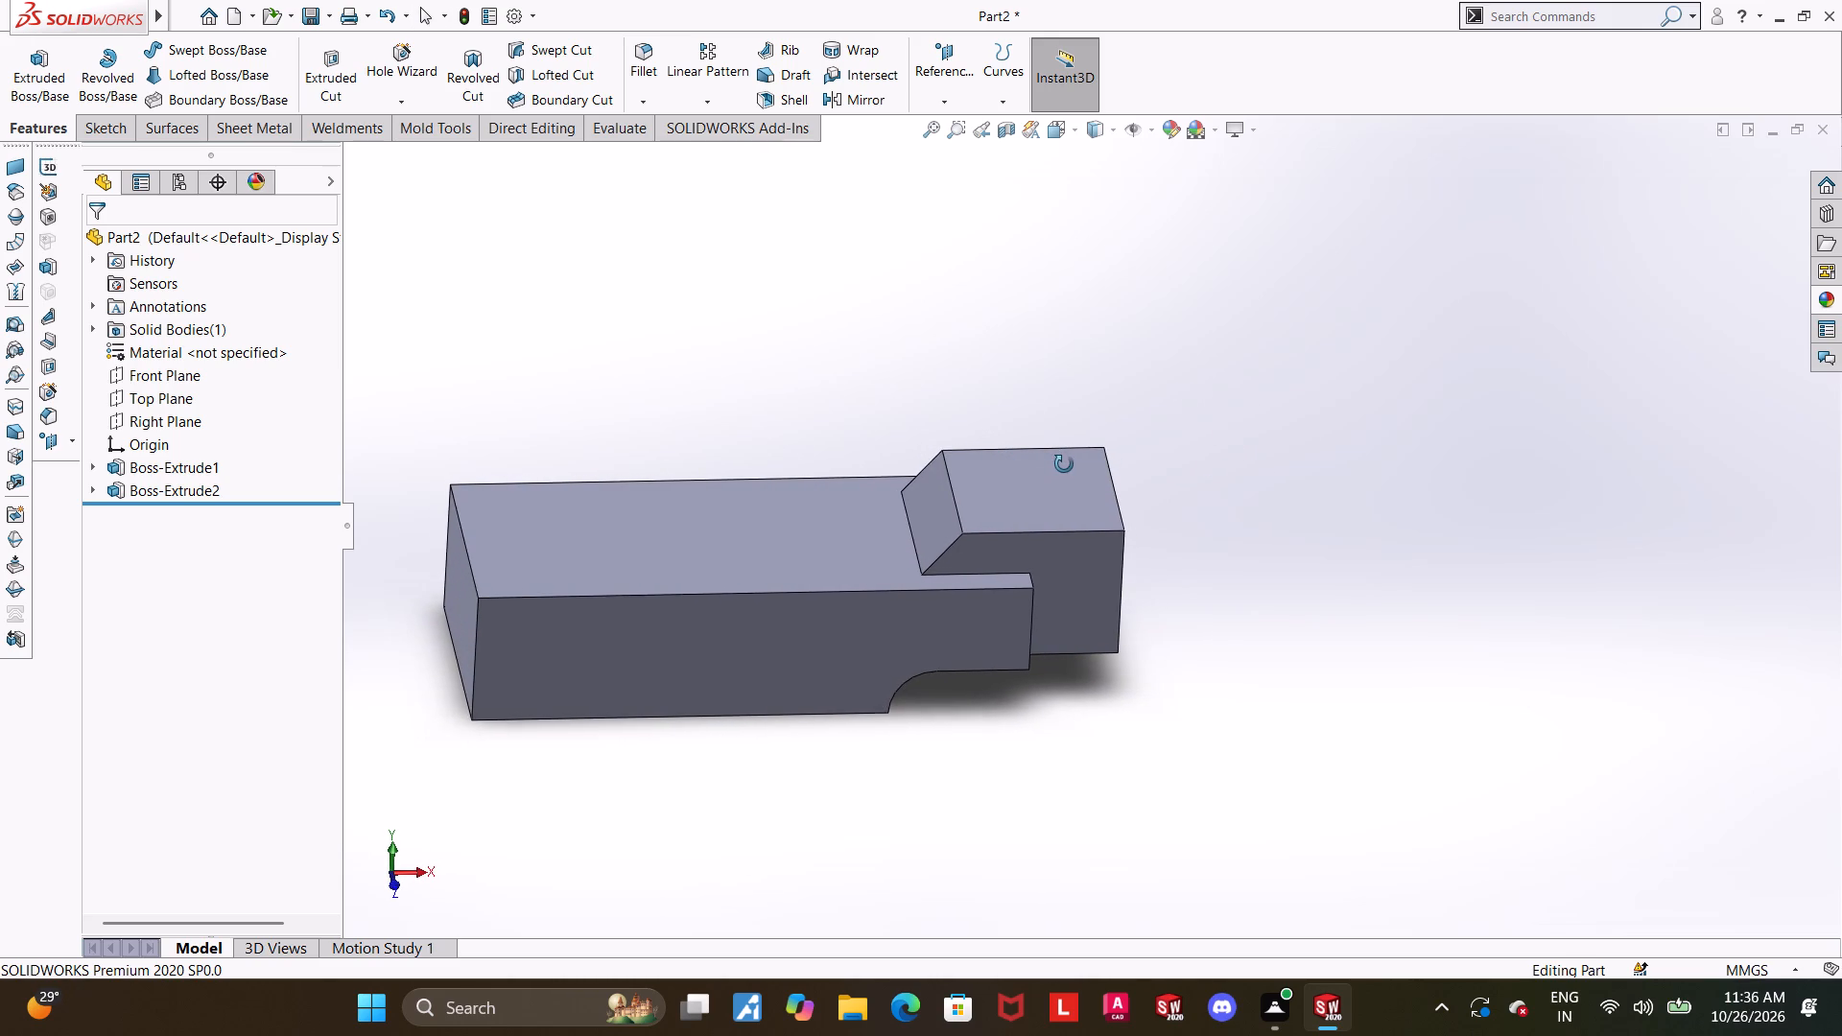
pyautogui.moveTo(1064, 464); pyautogui.dragTo(1071, 484, button='middle')
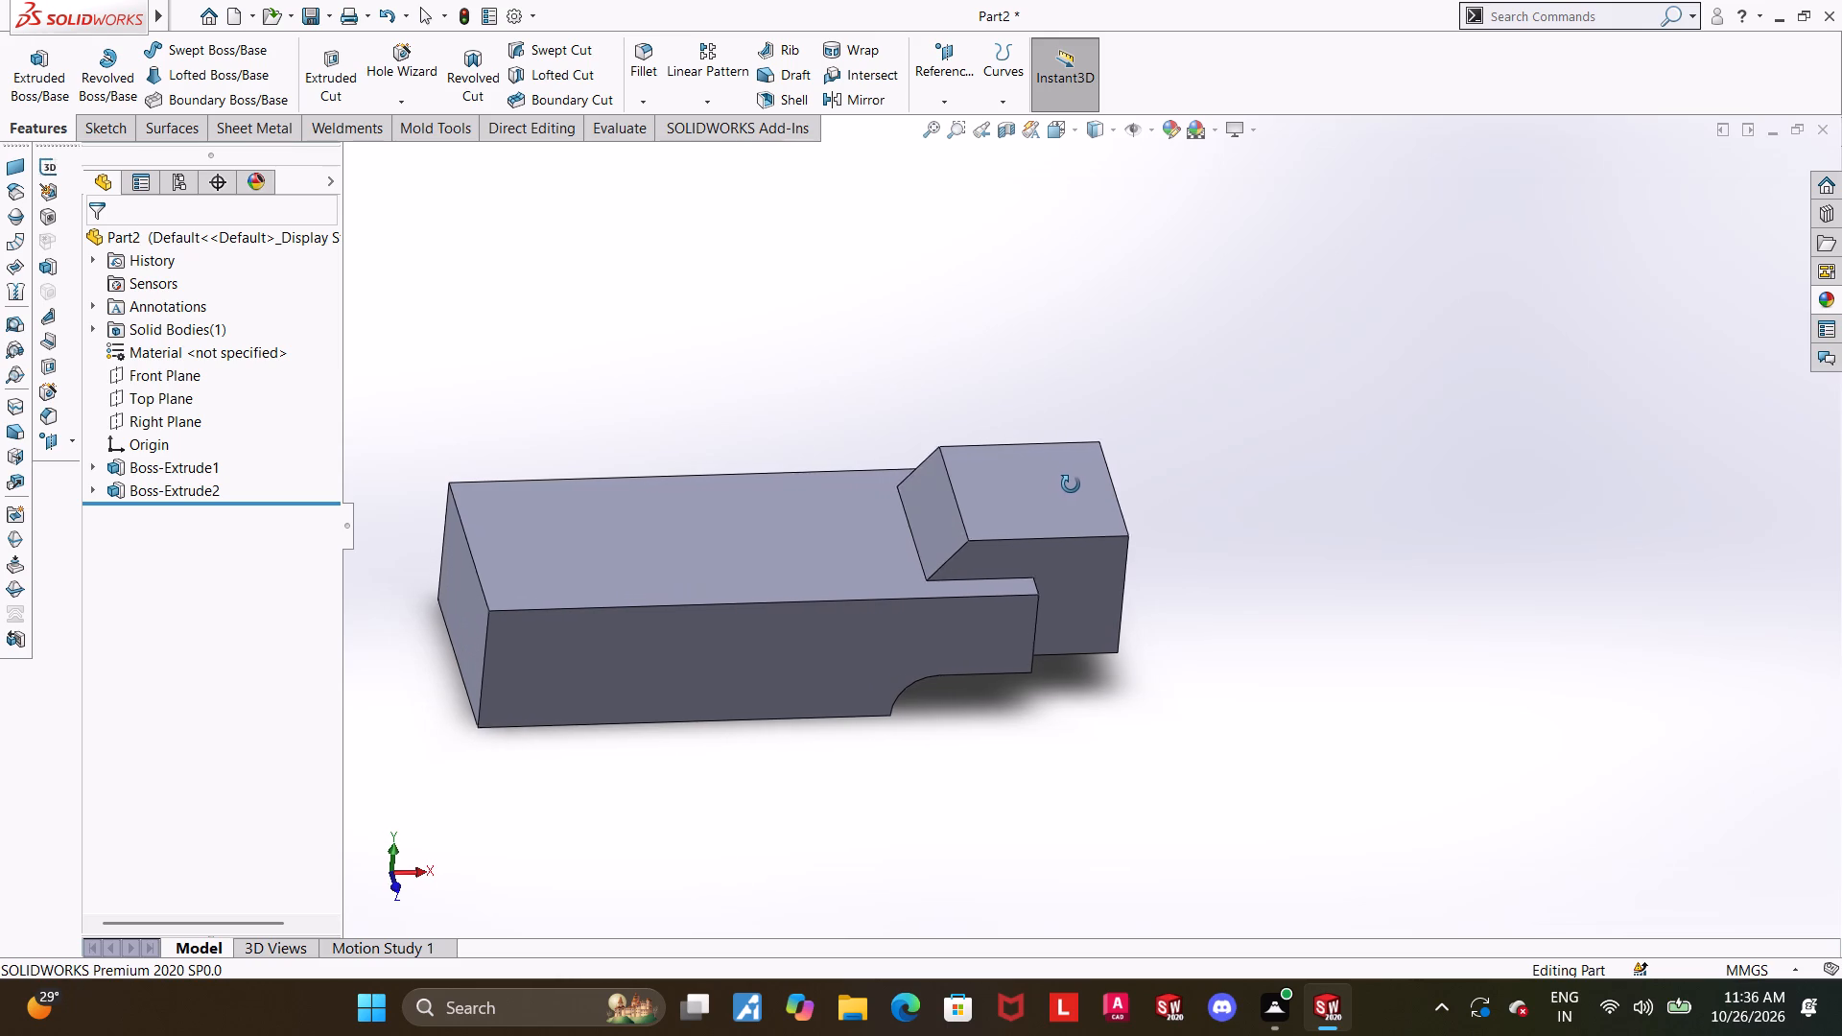
pyautogui.moveTo(1071, 484); pyautogui.dragTo(1091, 372, button='middle')
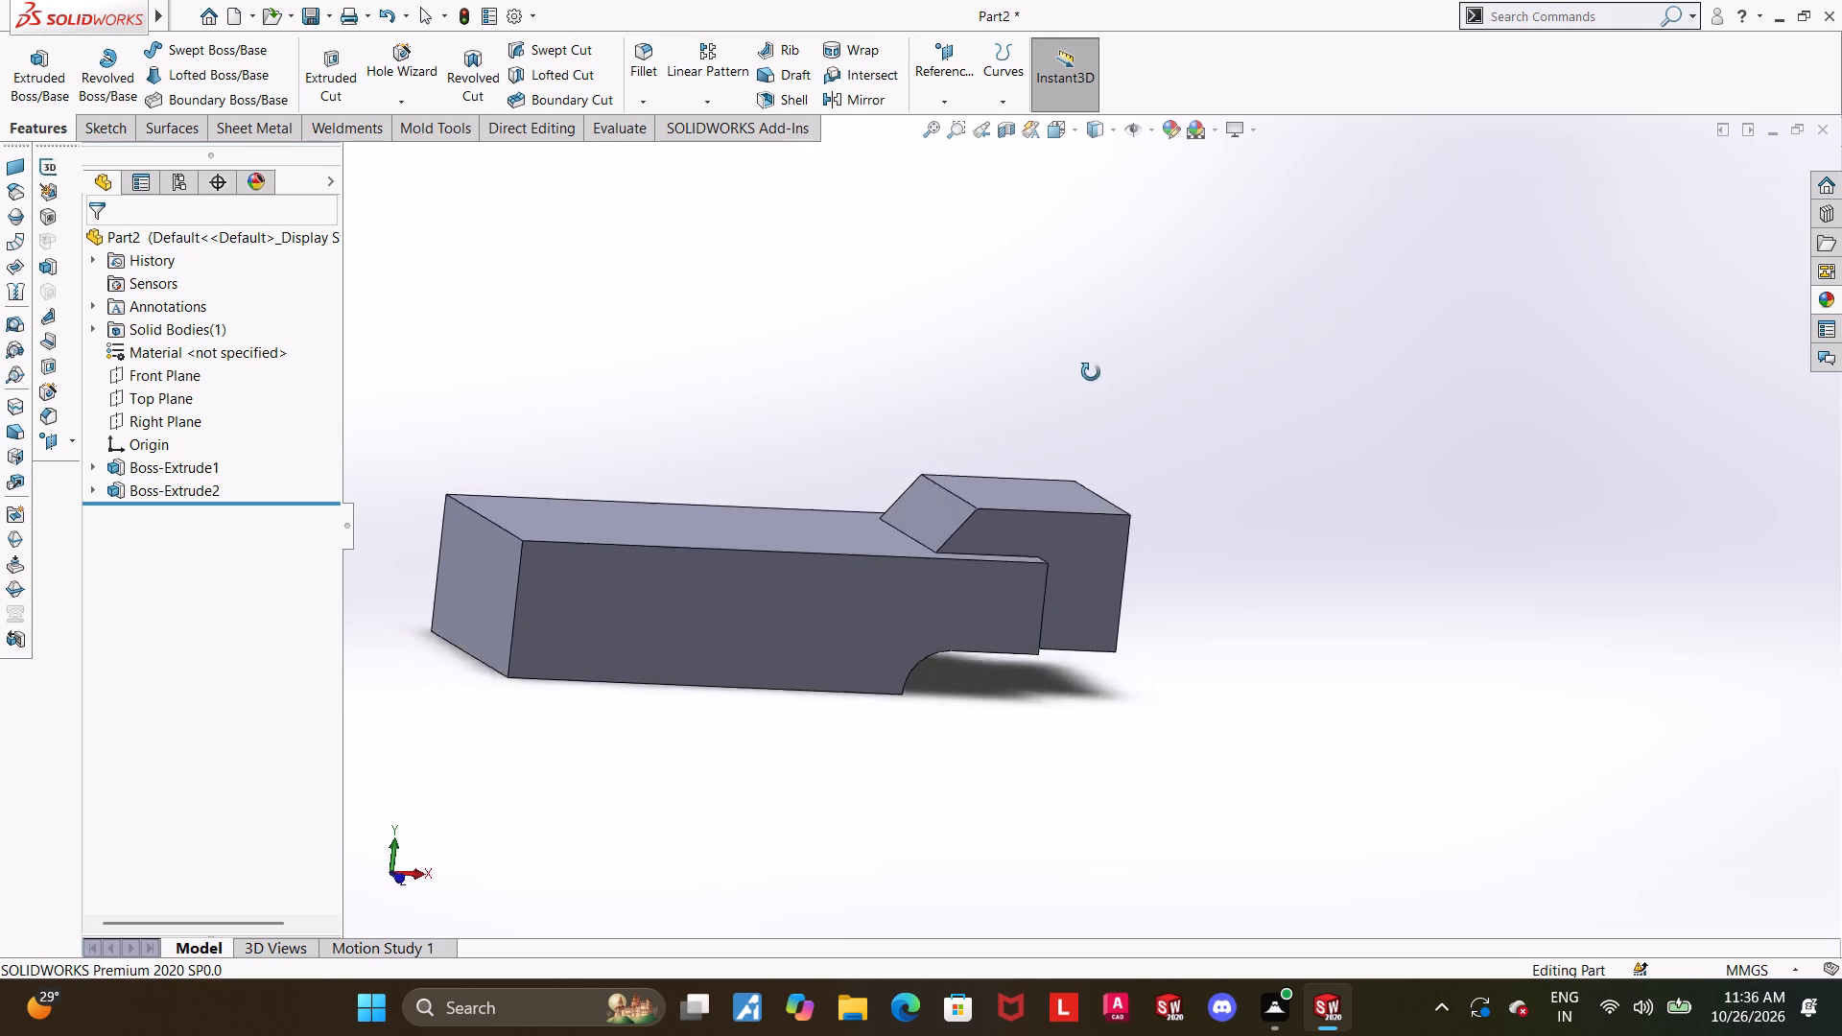
pyautogui.moveTo(1091, 372); pyautogui.dragTo(1078, 307, button='middle')
pyautogui.moveTo(721, 624); pyautogui.dragTo(737, 510, button='middle')
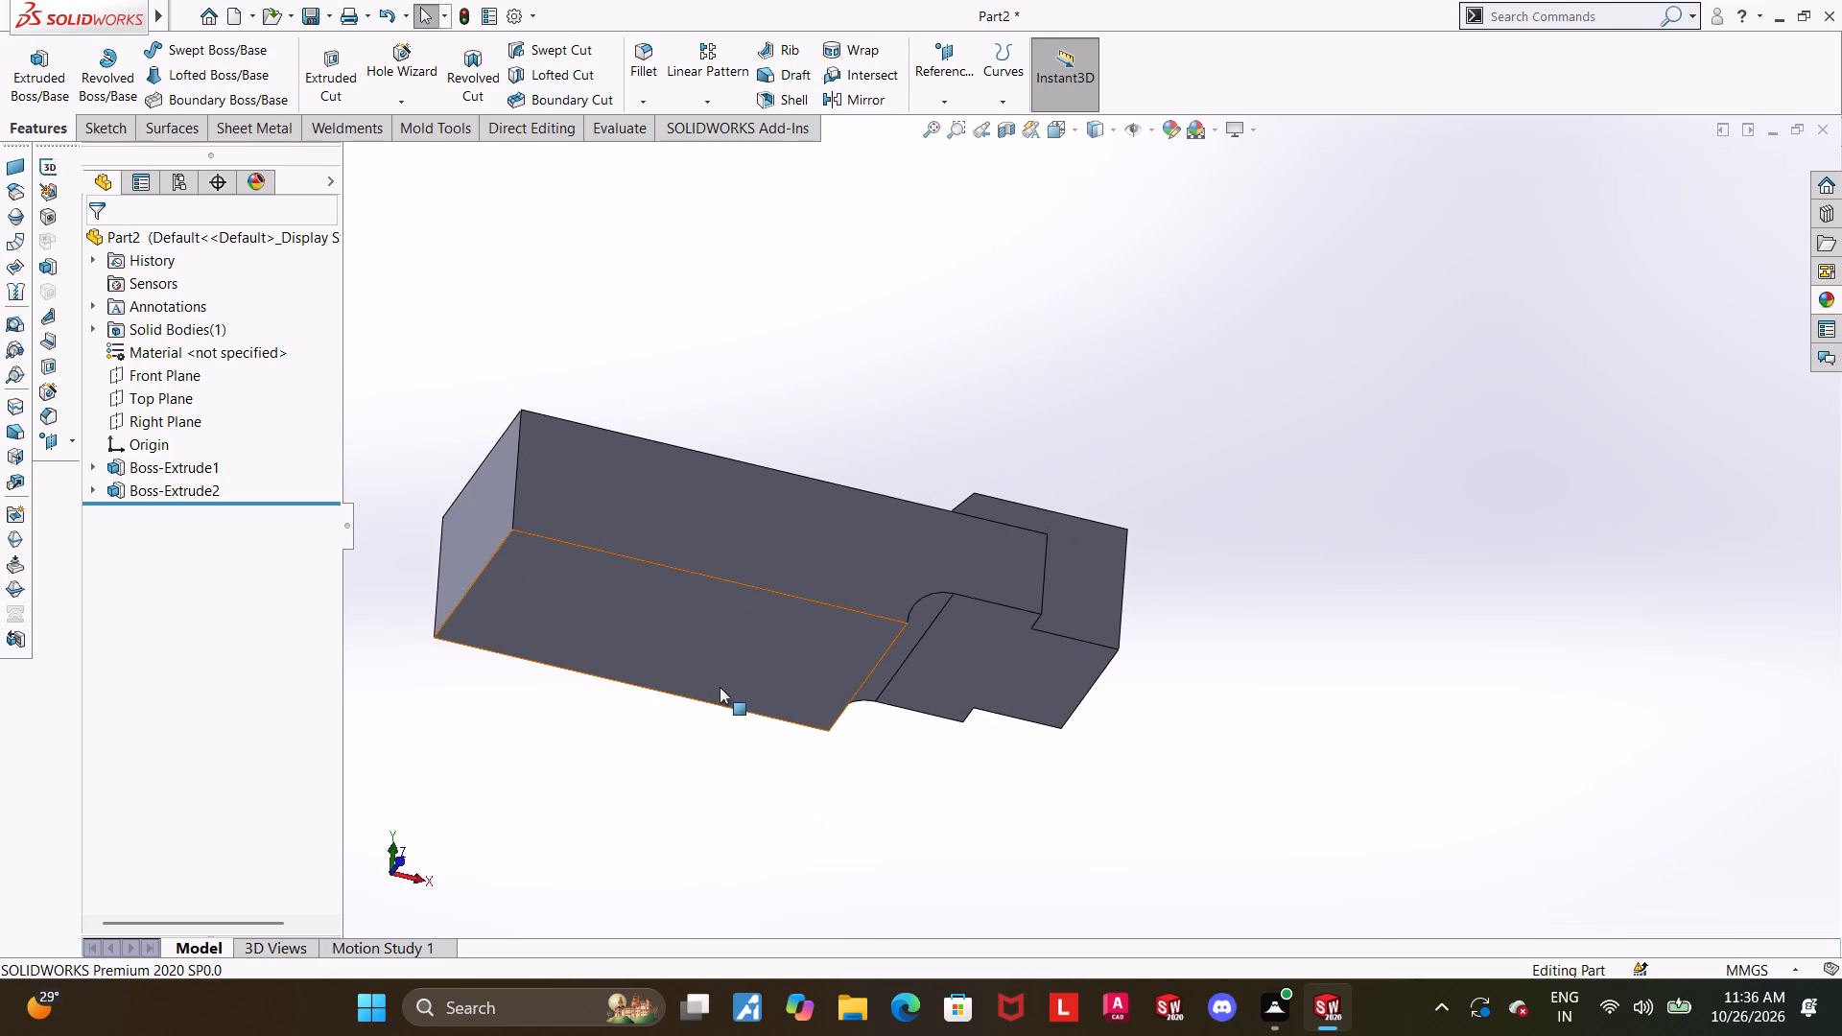
pyautogui.moveTo(721, 685); pyautogui.dragTo(786, 525, button='middle')
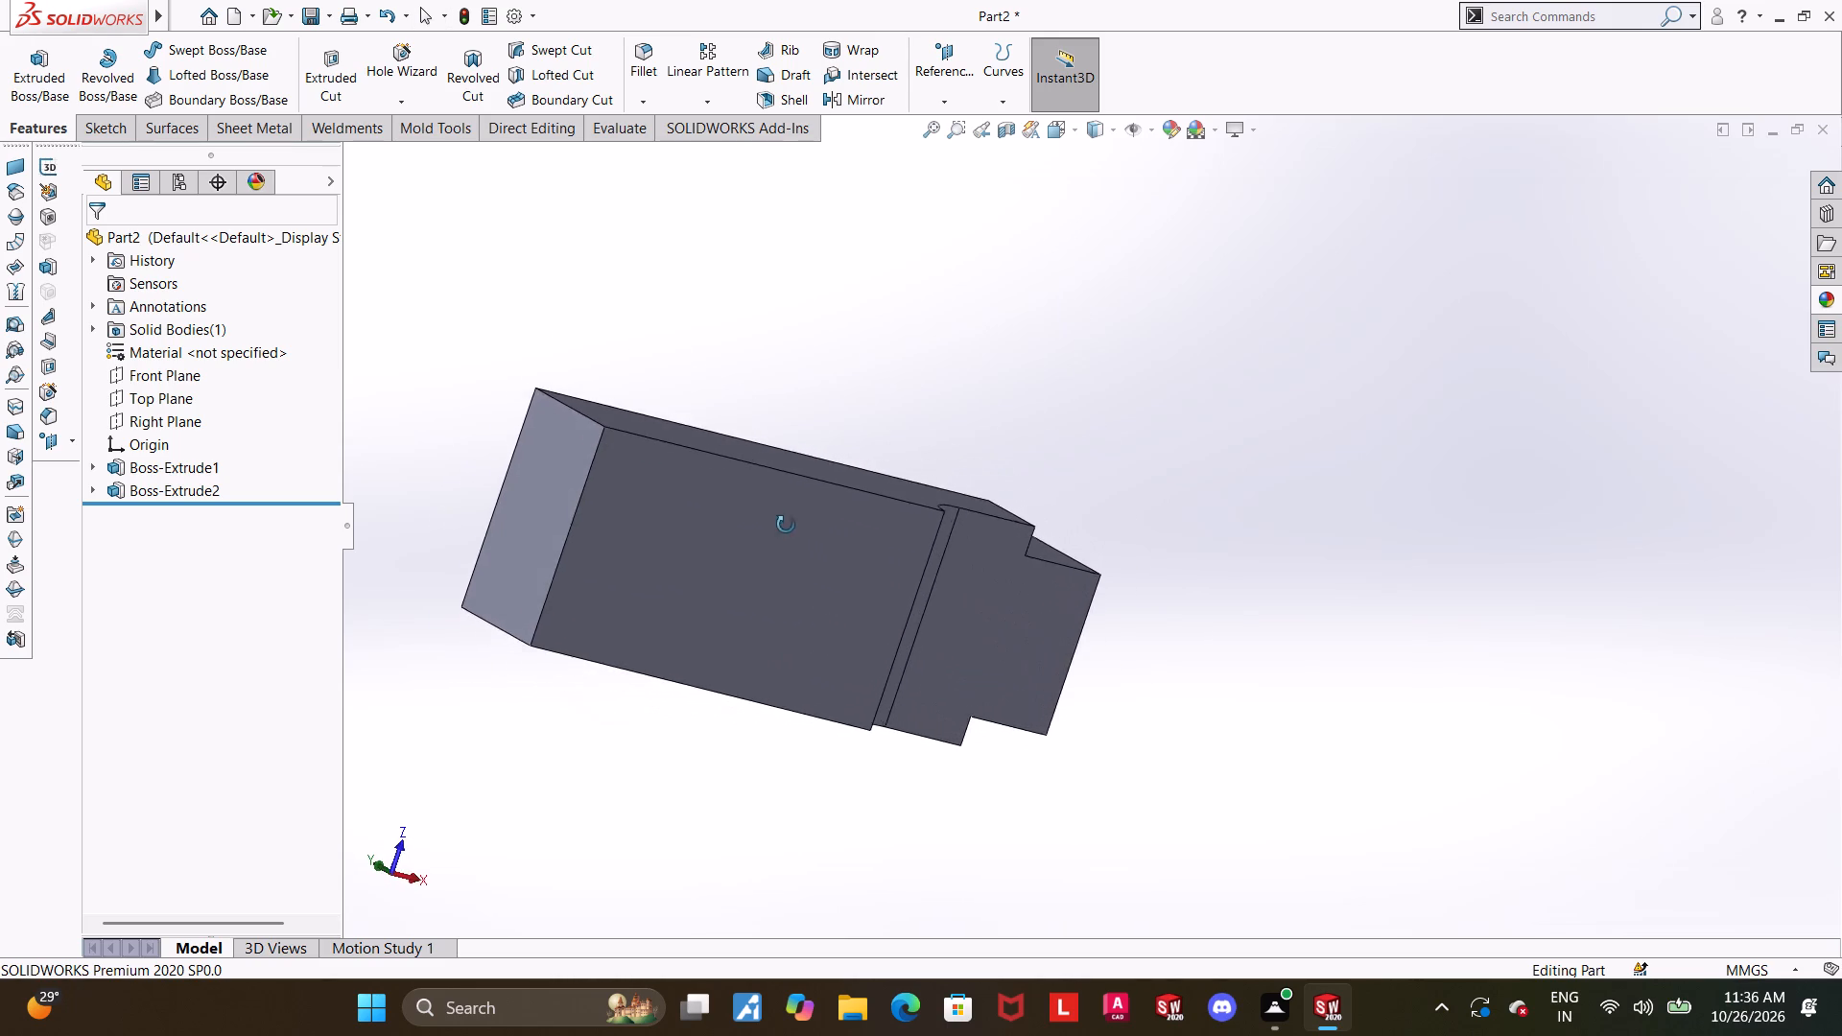
pyautogui.moveTo(786, 525); pyautogui.dragTo(754, 584, button='middle')
pyautogui.moveTo(1013, 469); pyautogui.dragTo(933, 790, button='middle')
pyautogui.moveTo(993, 617); pyautogui.dragTo(1000, 690, button='middle')
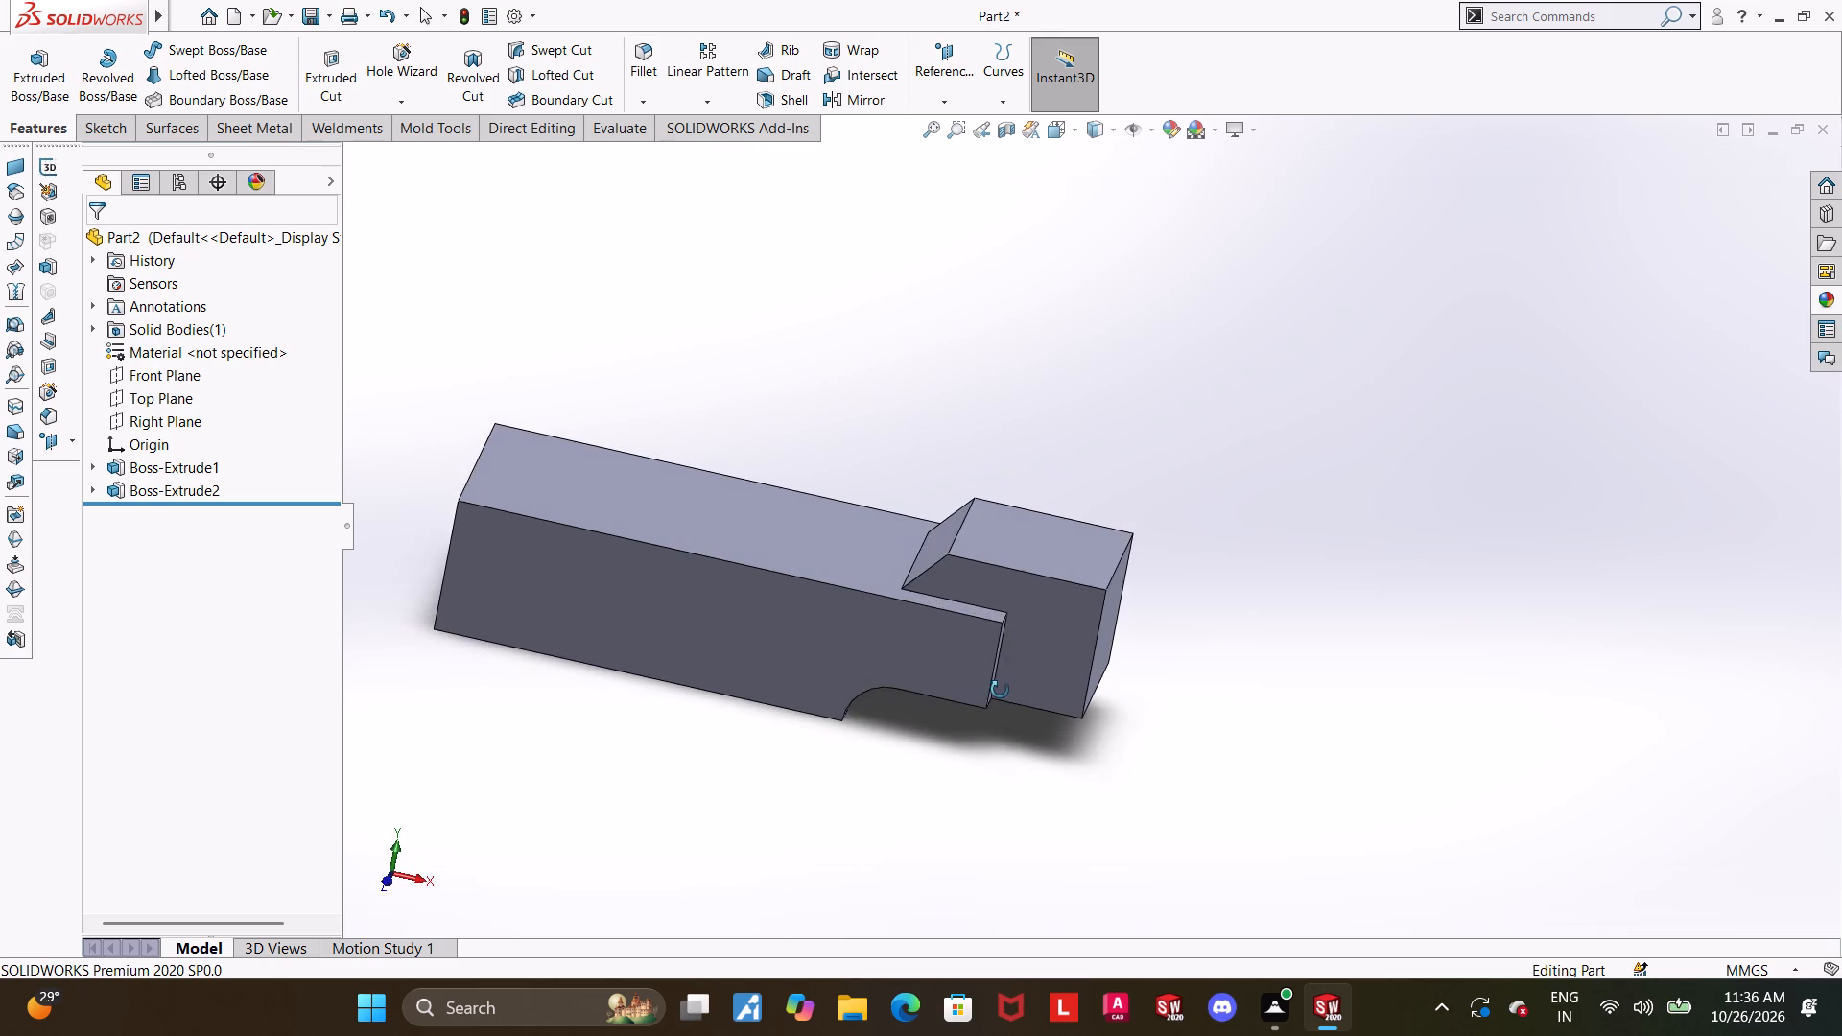
pyautogui.moveTo(1000, 690); pyautogui.dragTo(1004, 694, button='middle')
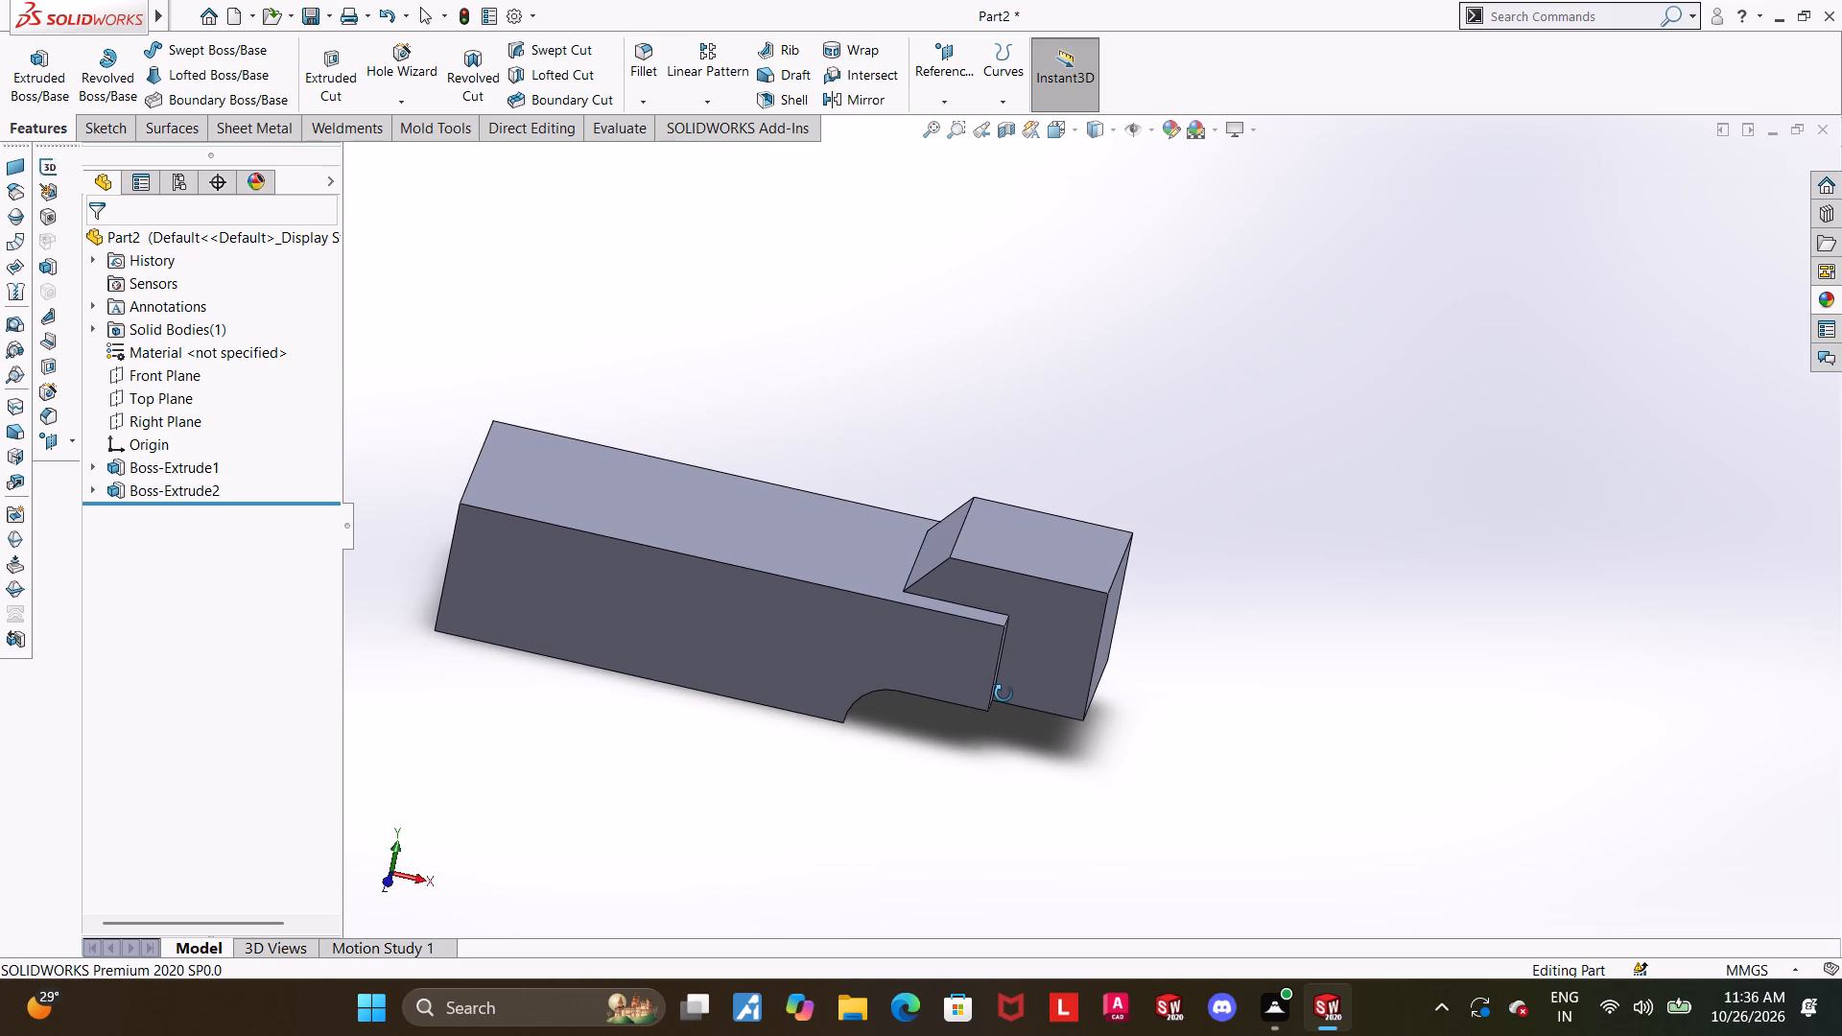
pyautogui.moveTo(1004, 694); pyautogui.dragTo(1004, 700, button='middle')
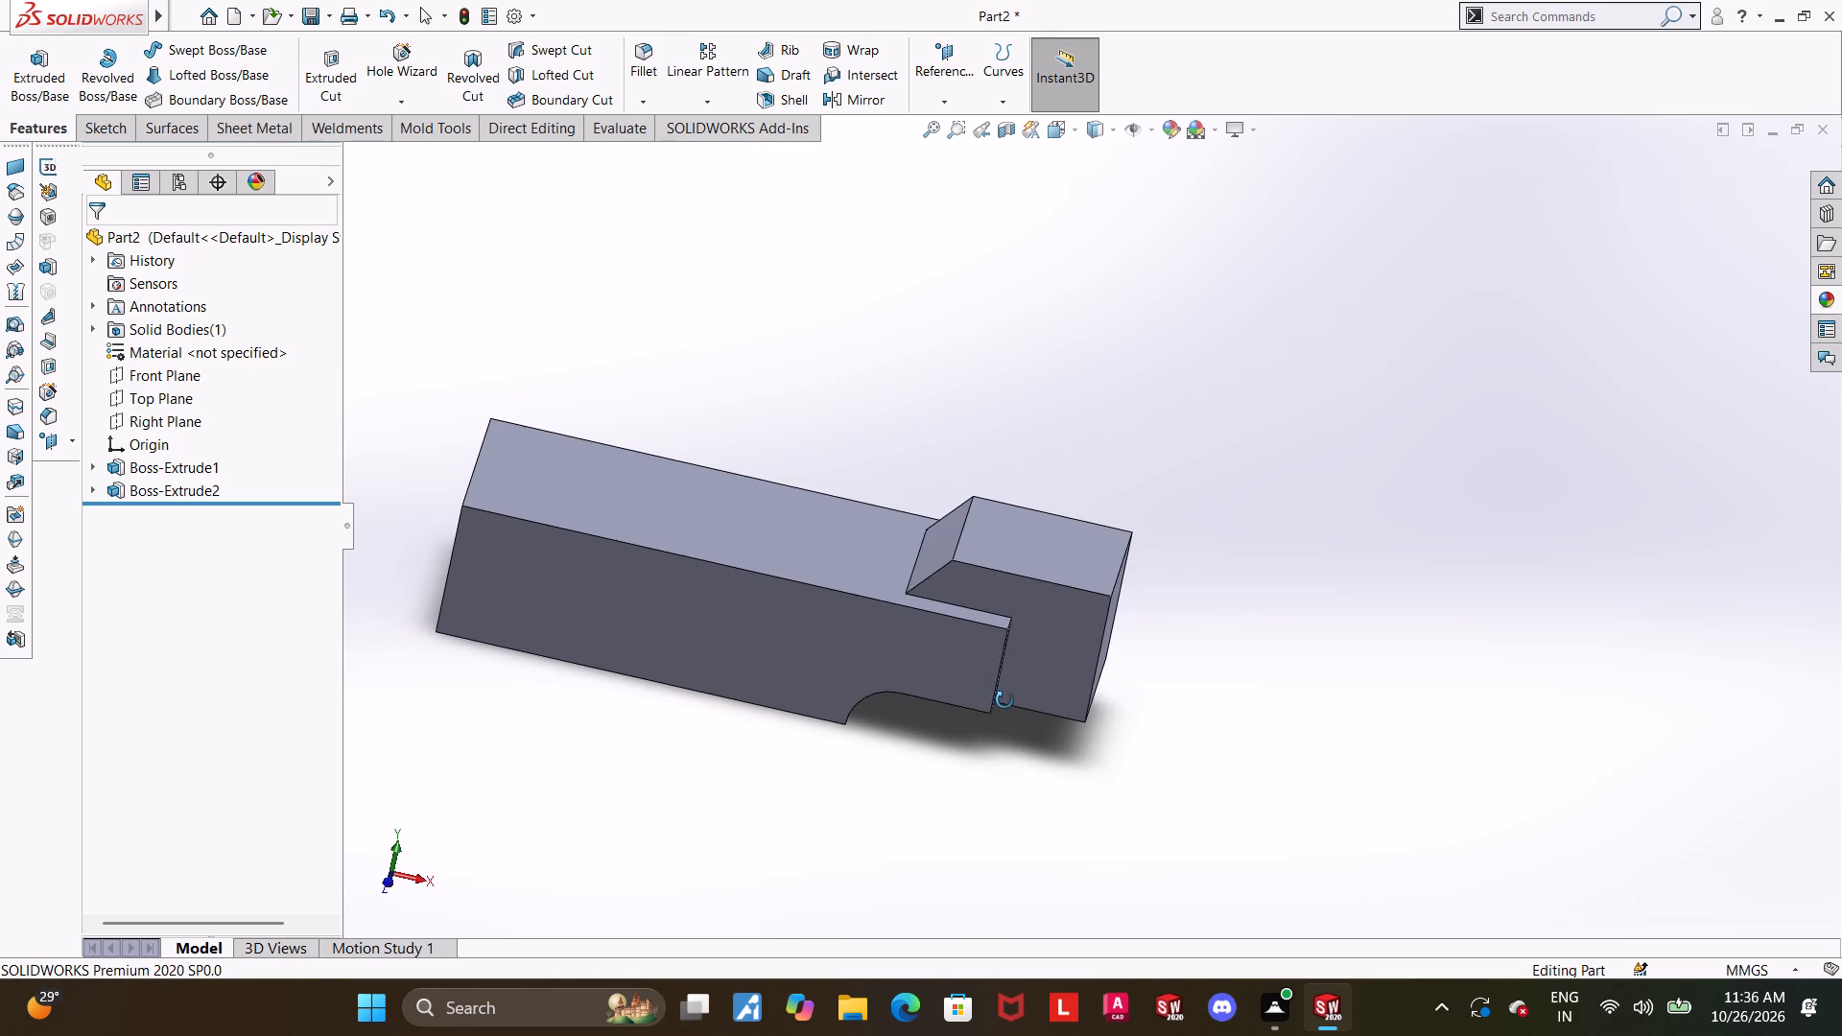
pyautogui.moveTo(1004, 700); pyautogui.dragTo(1000, 773, button='middle')
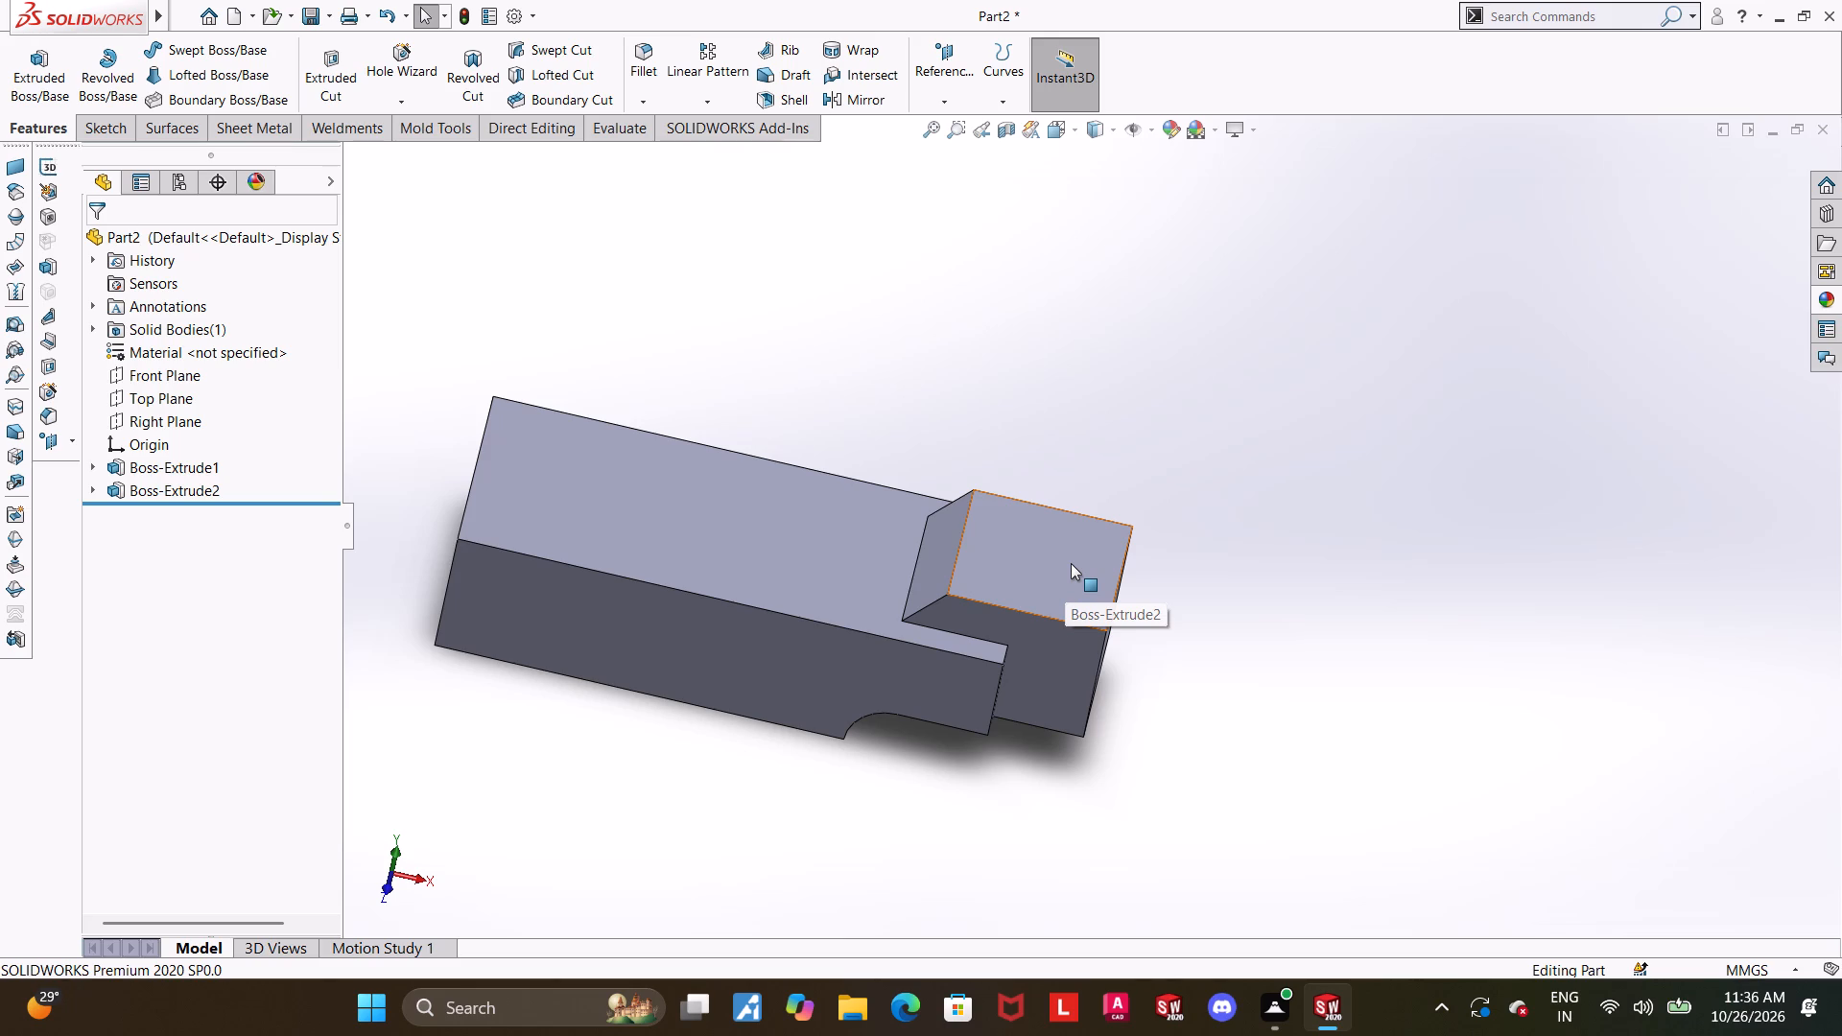
pyautogui.scroll(1, 1071, 563)
pyautogui.scroll(-1, 1071, 563)
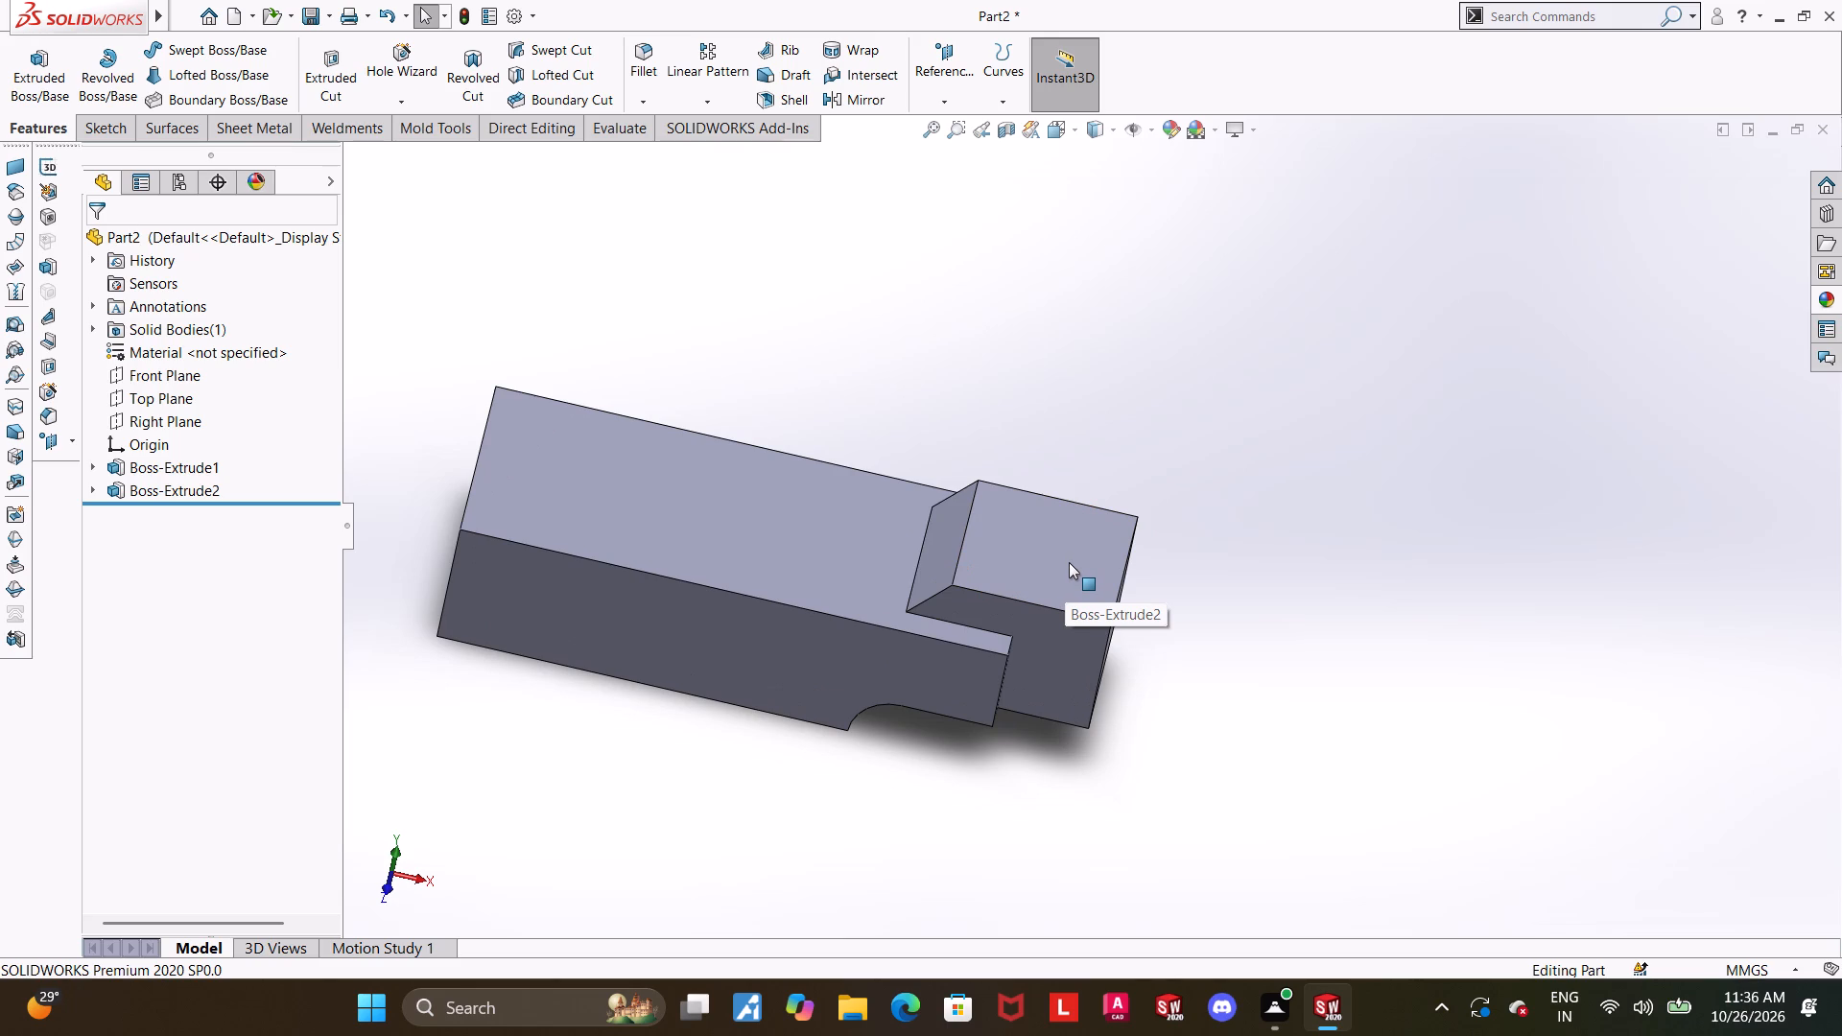
pyautogui.scroll(1, 1069, 562)
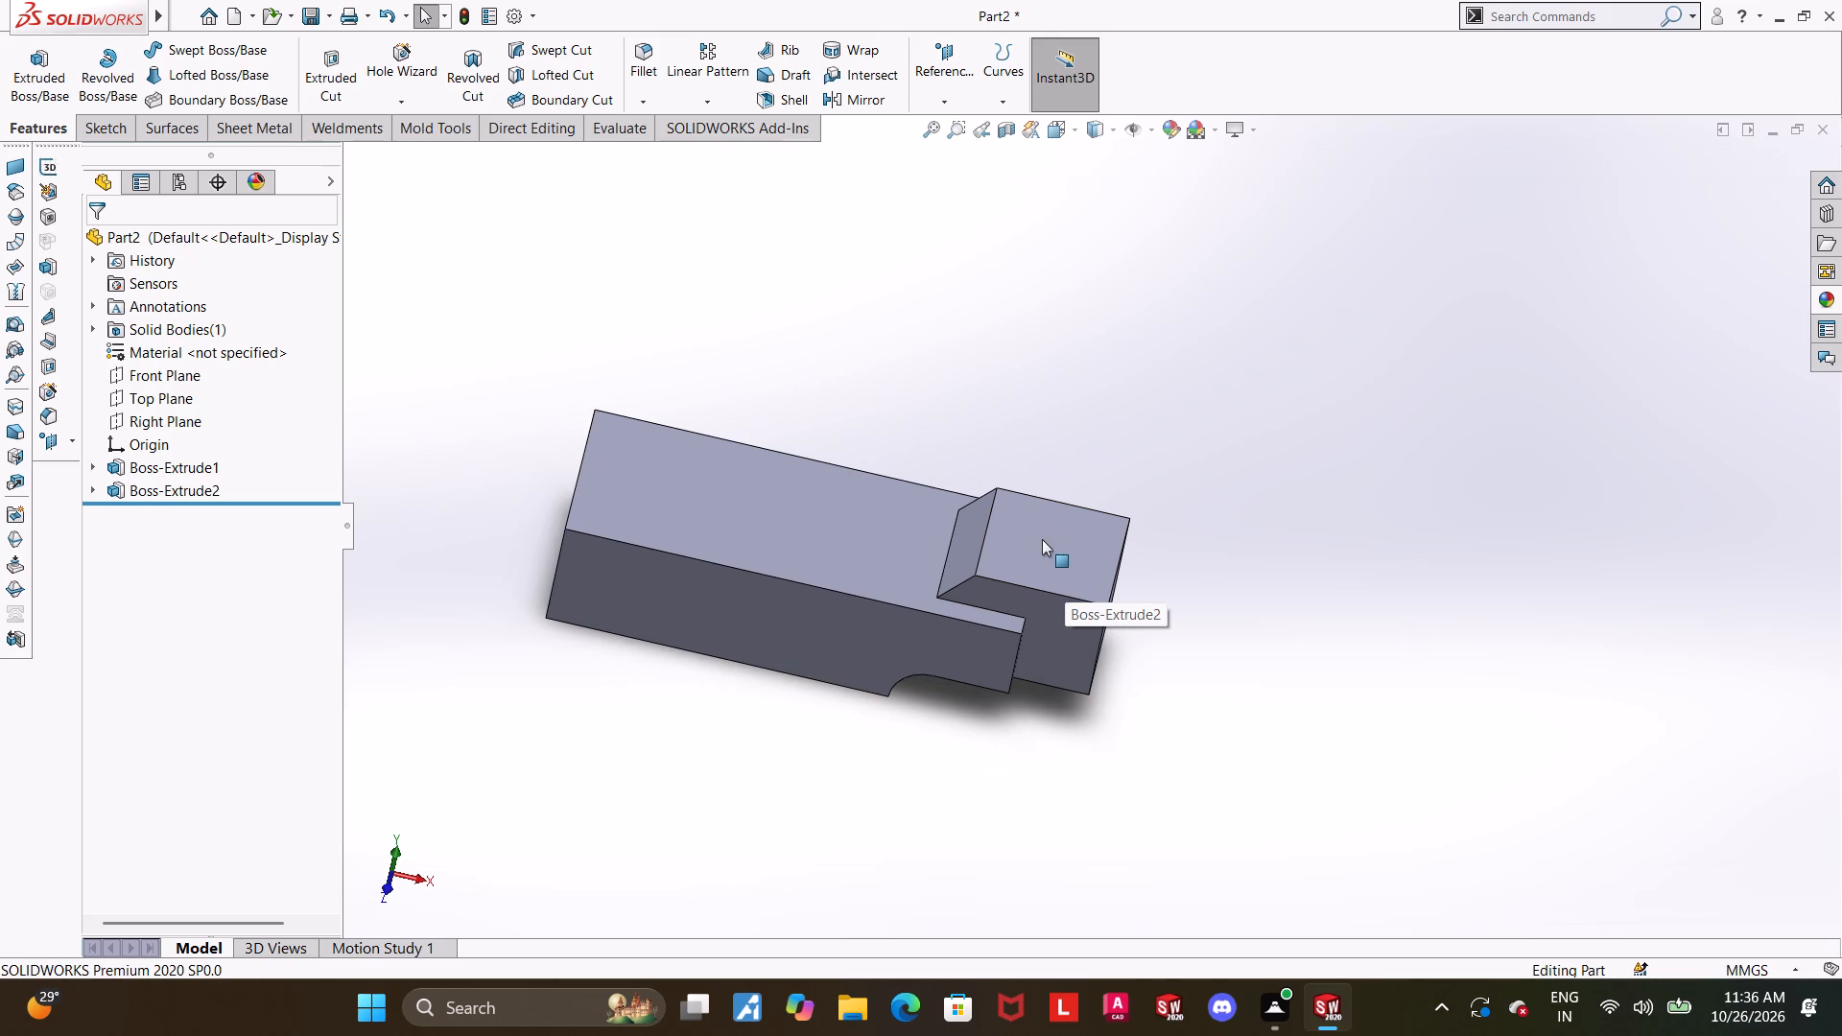
pyautogui.scroll(-1, 1036, 542)
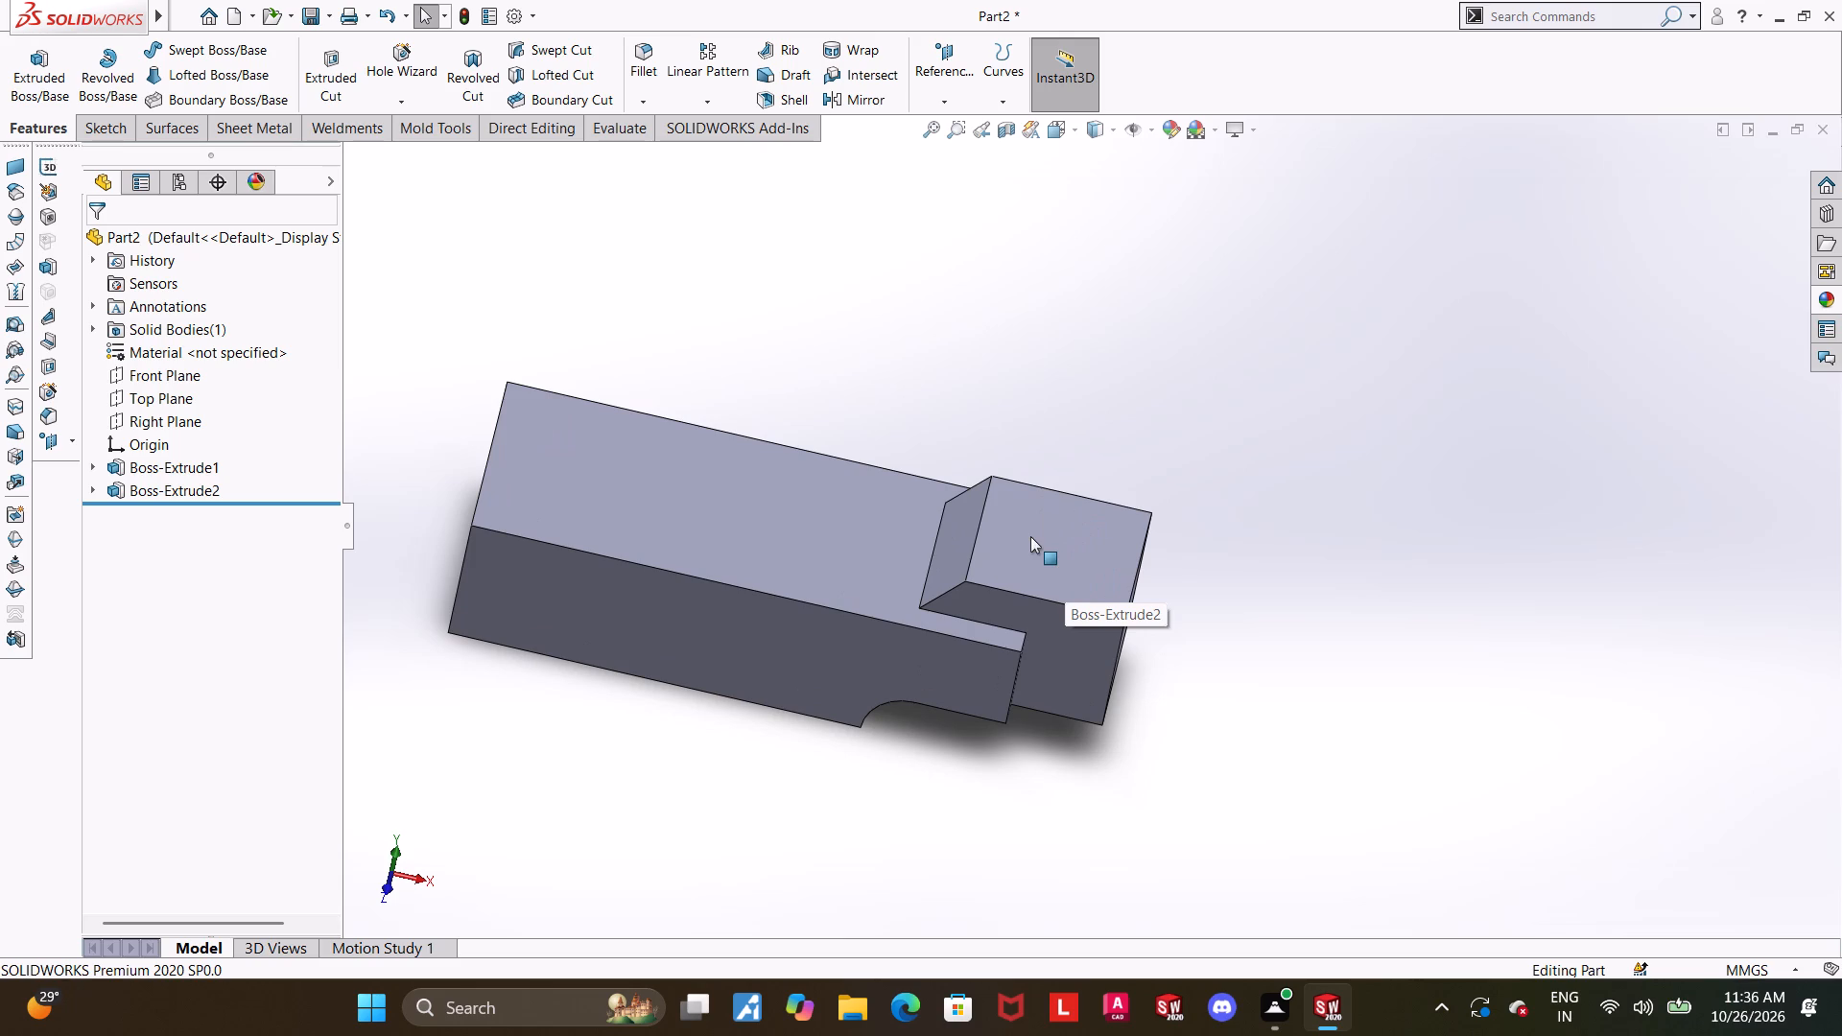
pyautogui.scroll(-1, 1022, 540)
pyautogui.scroll(1, 1022, 544)
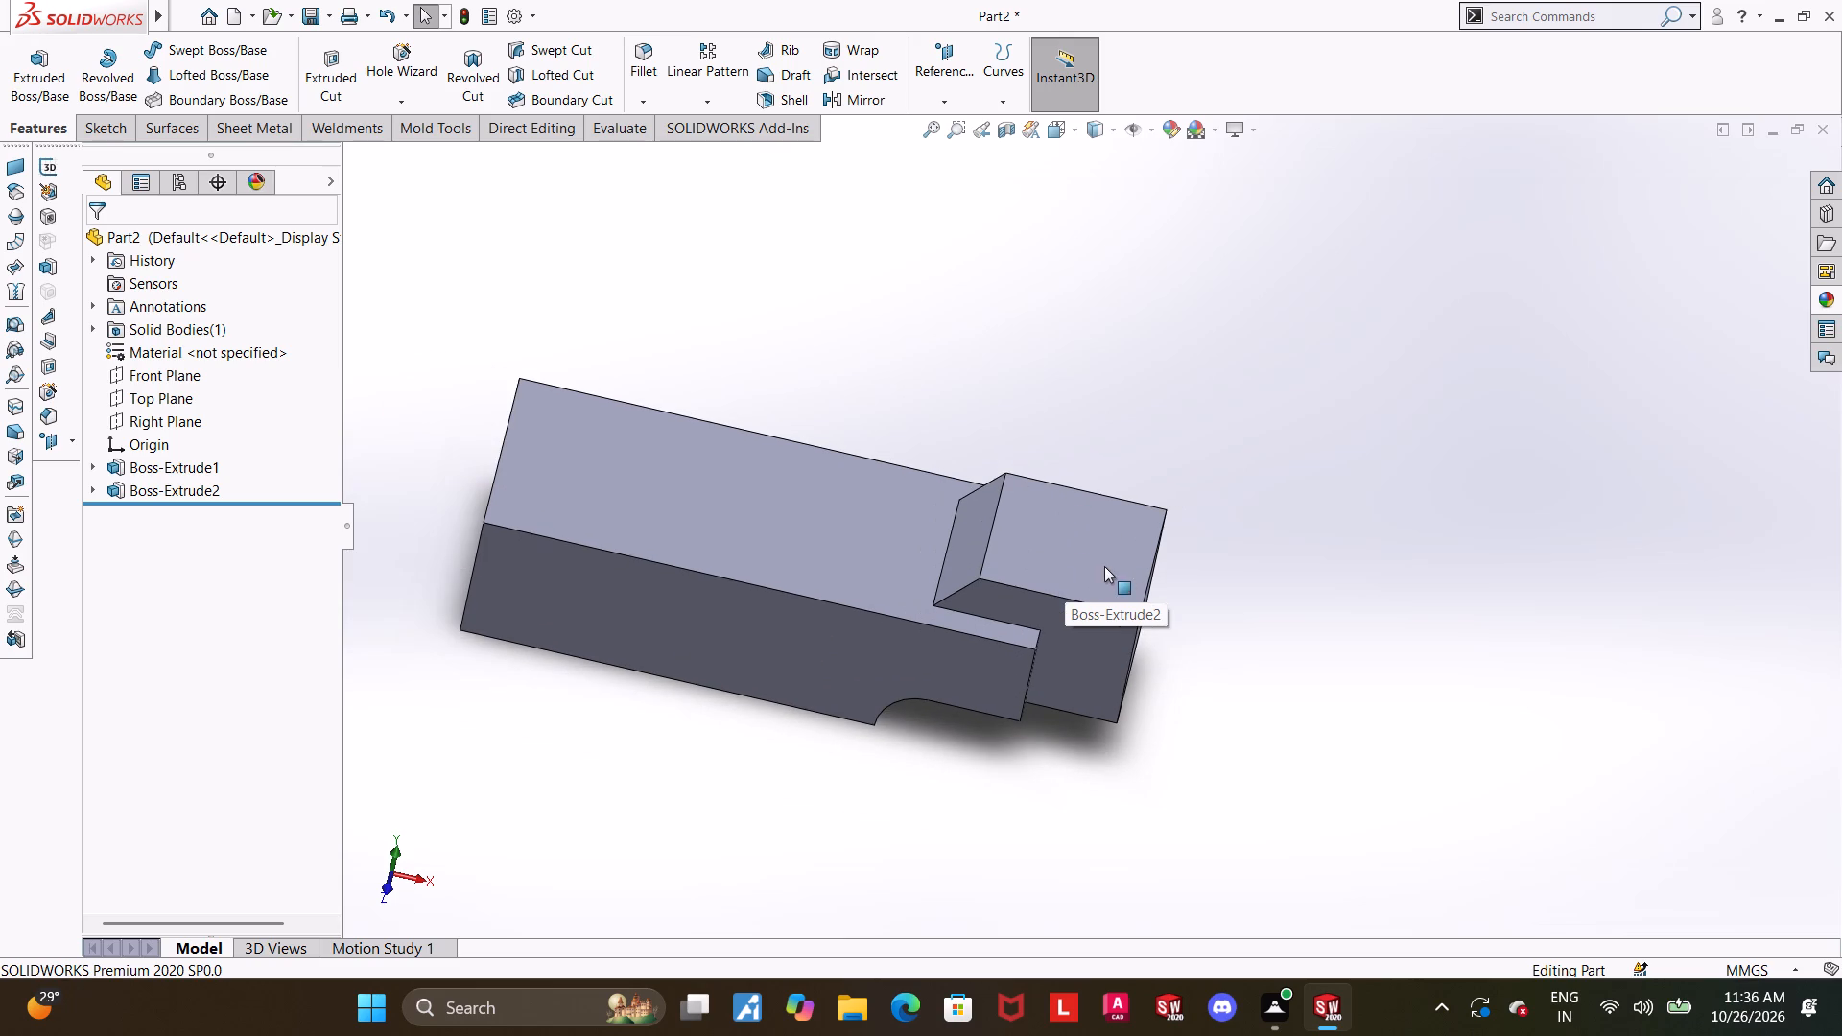
pyautogui.moveTo(1114, 567); pyautogui.dragTo(1107, 574, button='middle')
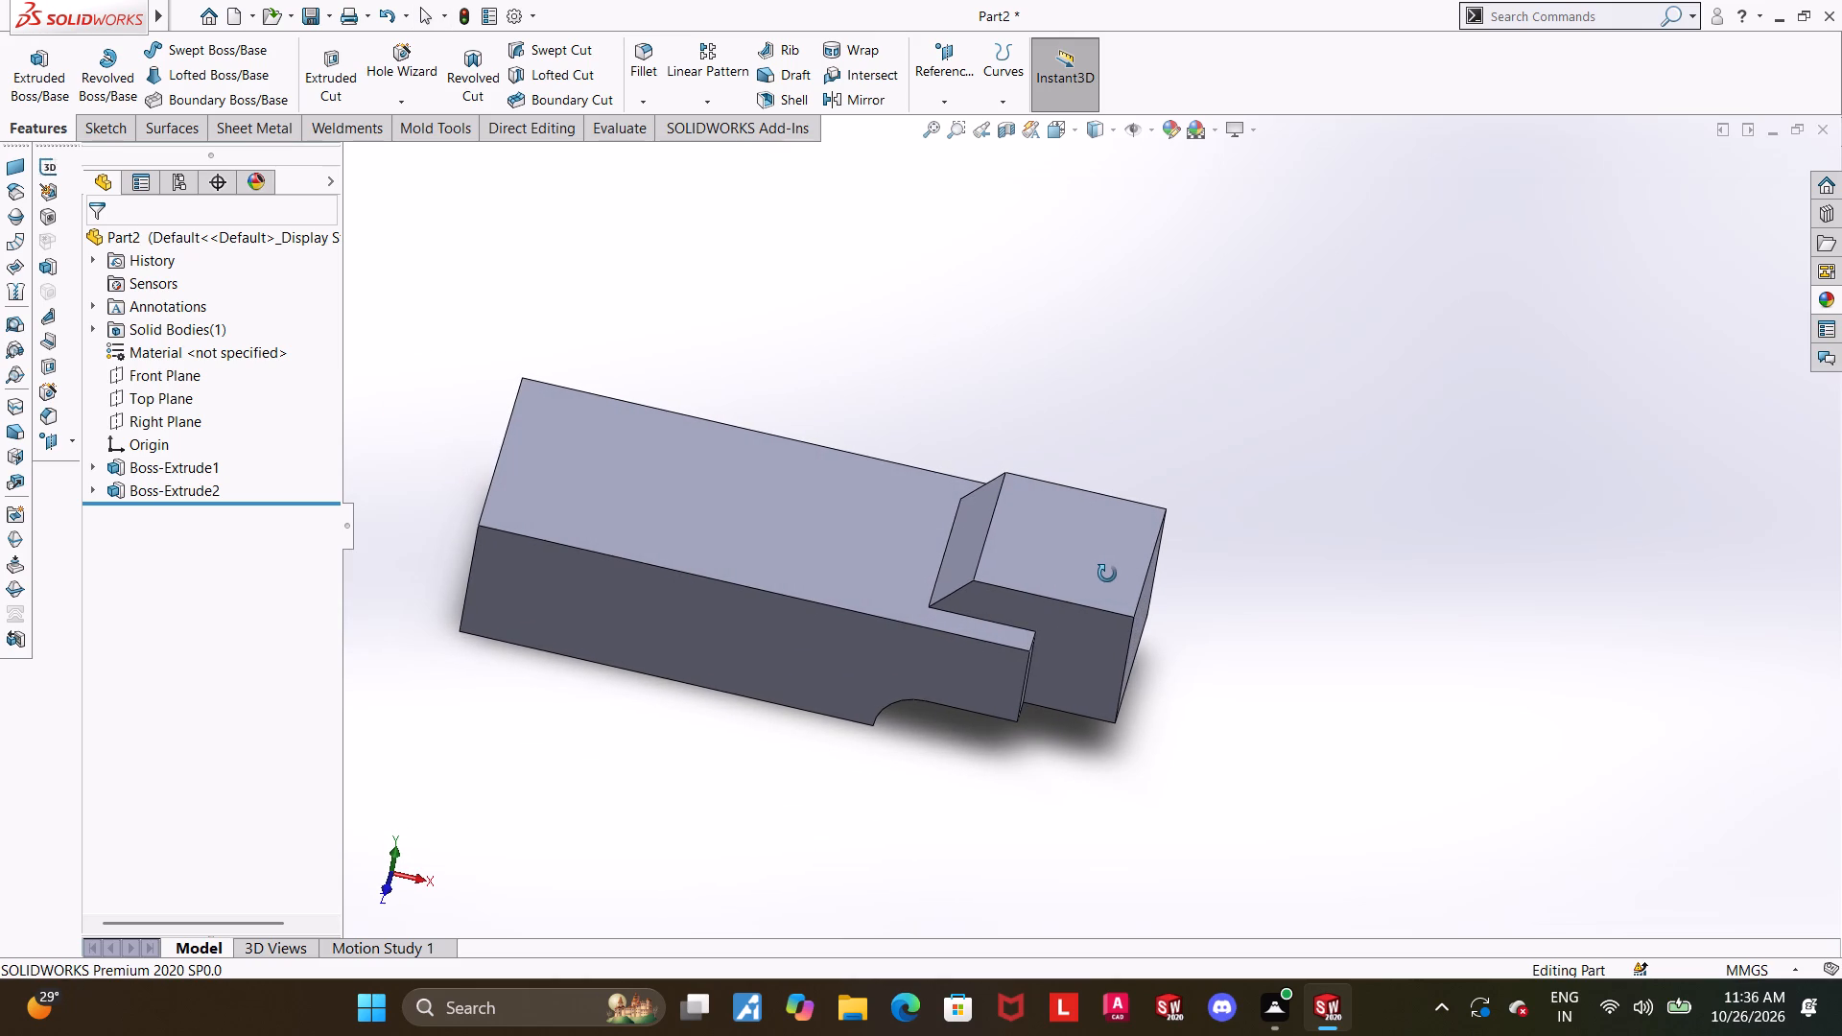
pyautogui.moveTo(1107, 574); pyautogui.dragTo(1092, 569, button='middle')
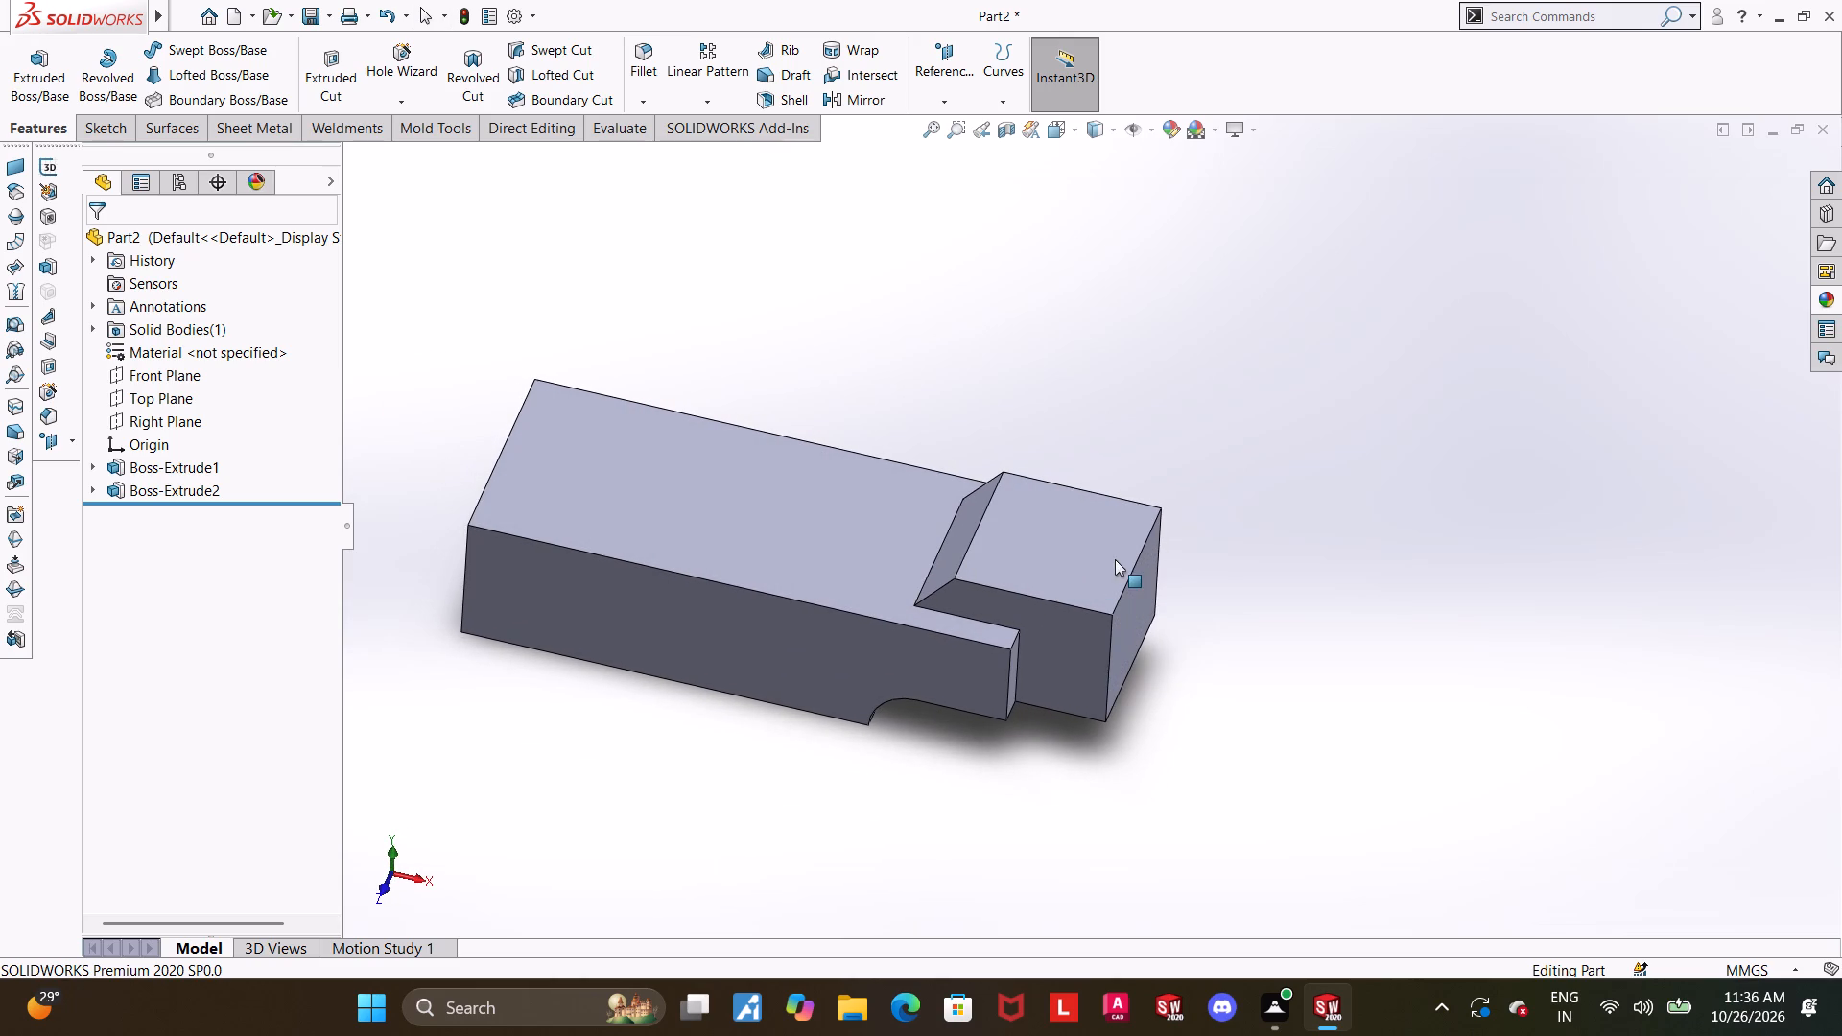
pyautogui.moveTo(1092, 533); pyautogui.dragTo(1084, 563, button='middle')
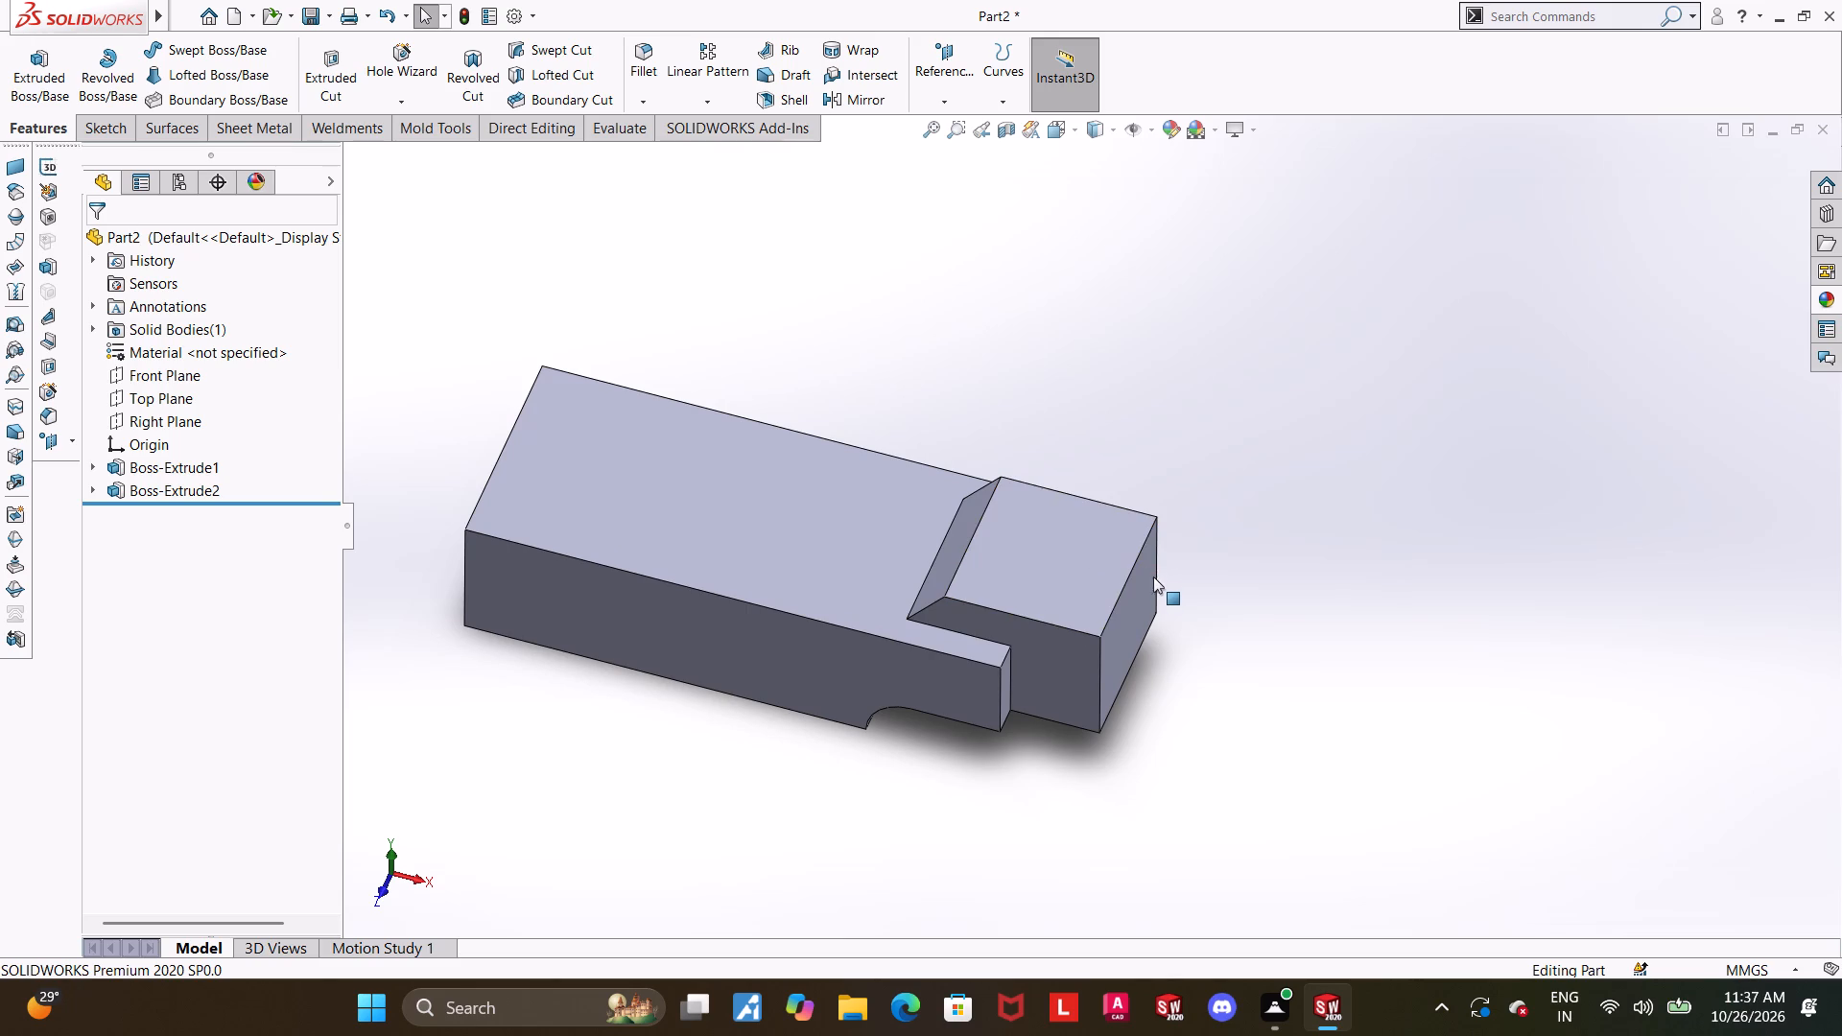
# Open a new sketch on the top face of the hooked end and view it straight on.
pyautogui.scroll(1, 1154, 583)
pyautogui.scroll(-2, 1137, 577)
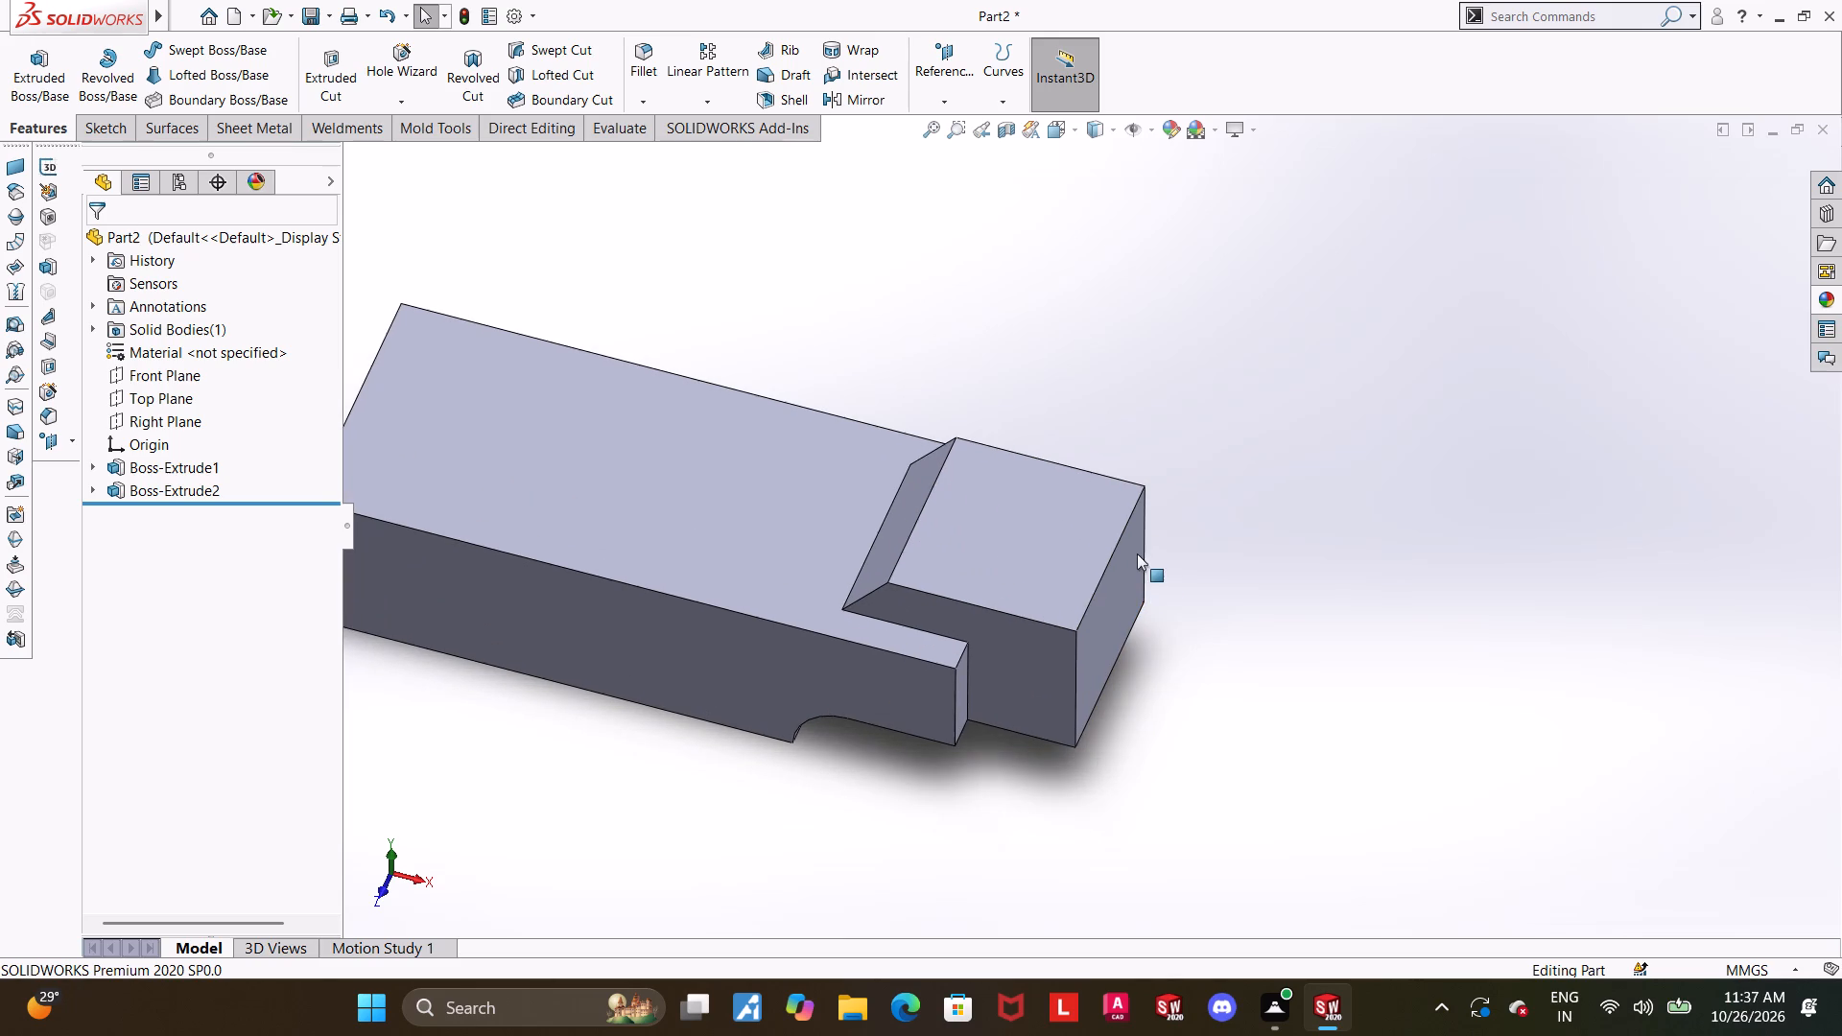
pyautogui.moveTo(1137, 557); pyautogui.dragTo(1124, 604, button='middle')
pyautogui.click(1007, 578)
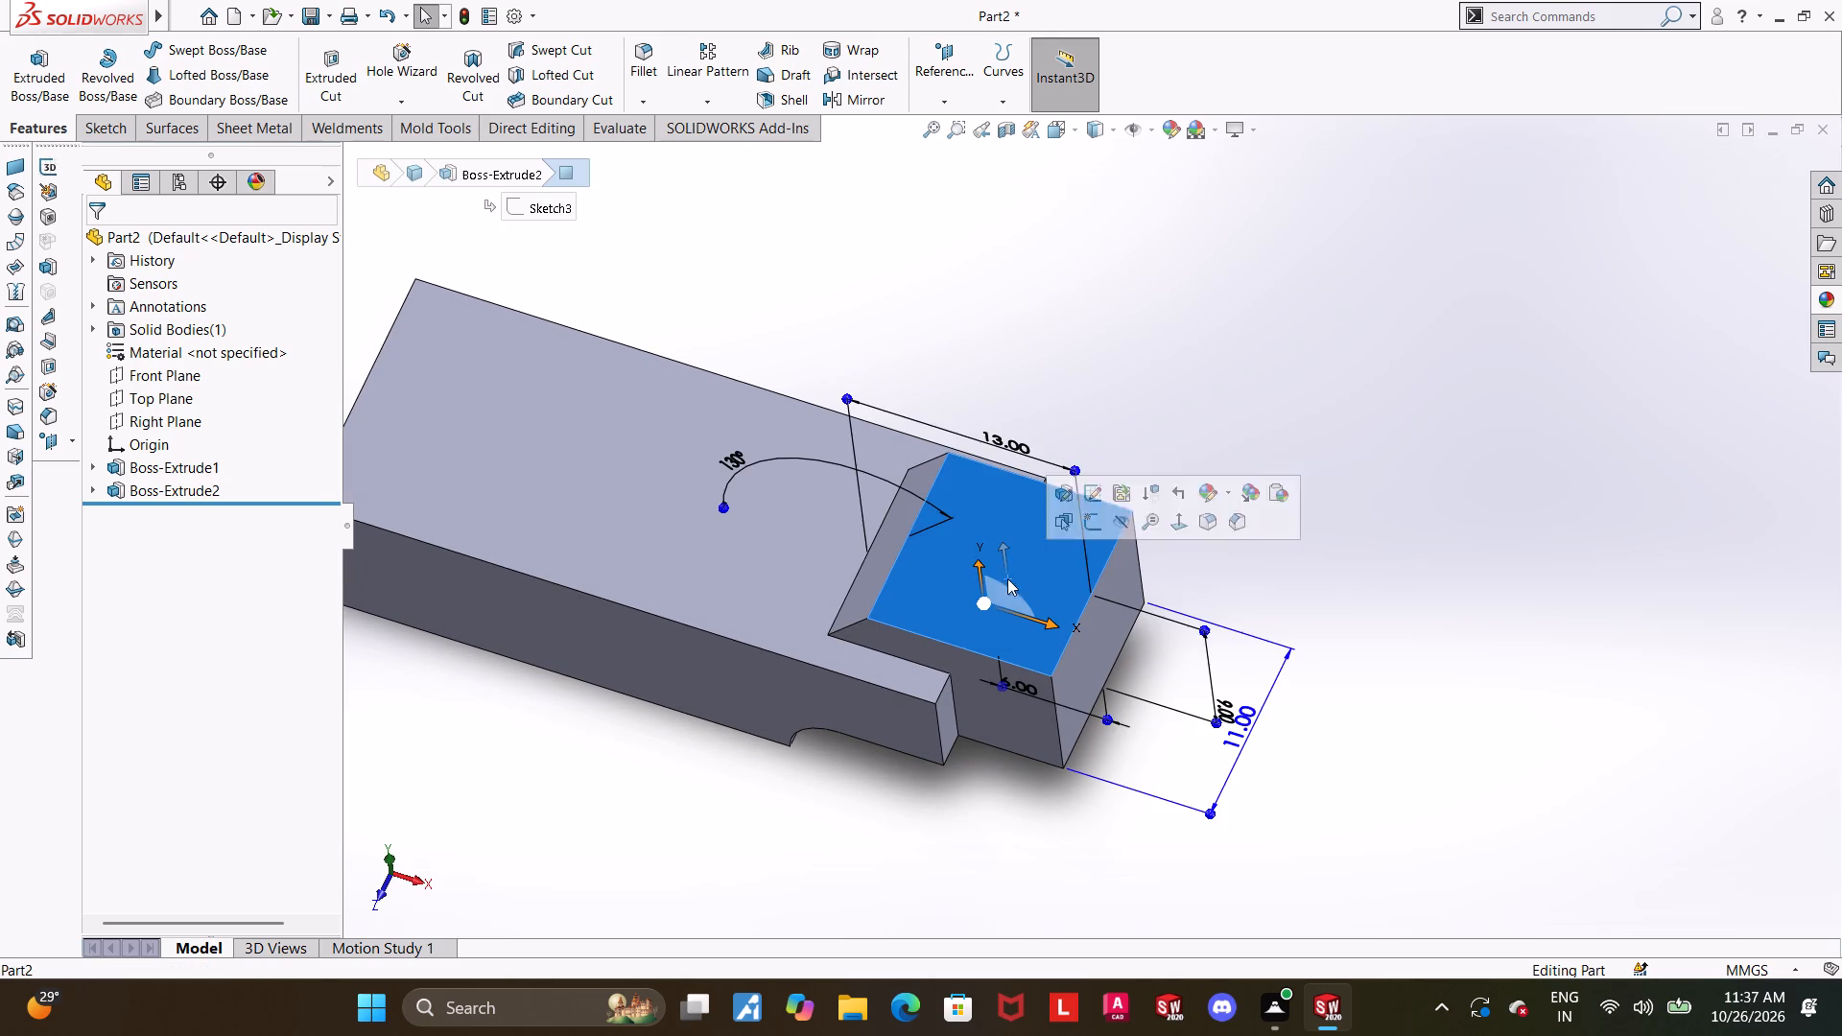
pyautogui.click(1446, 405)
pyautogui.click(1089, 549)
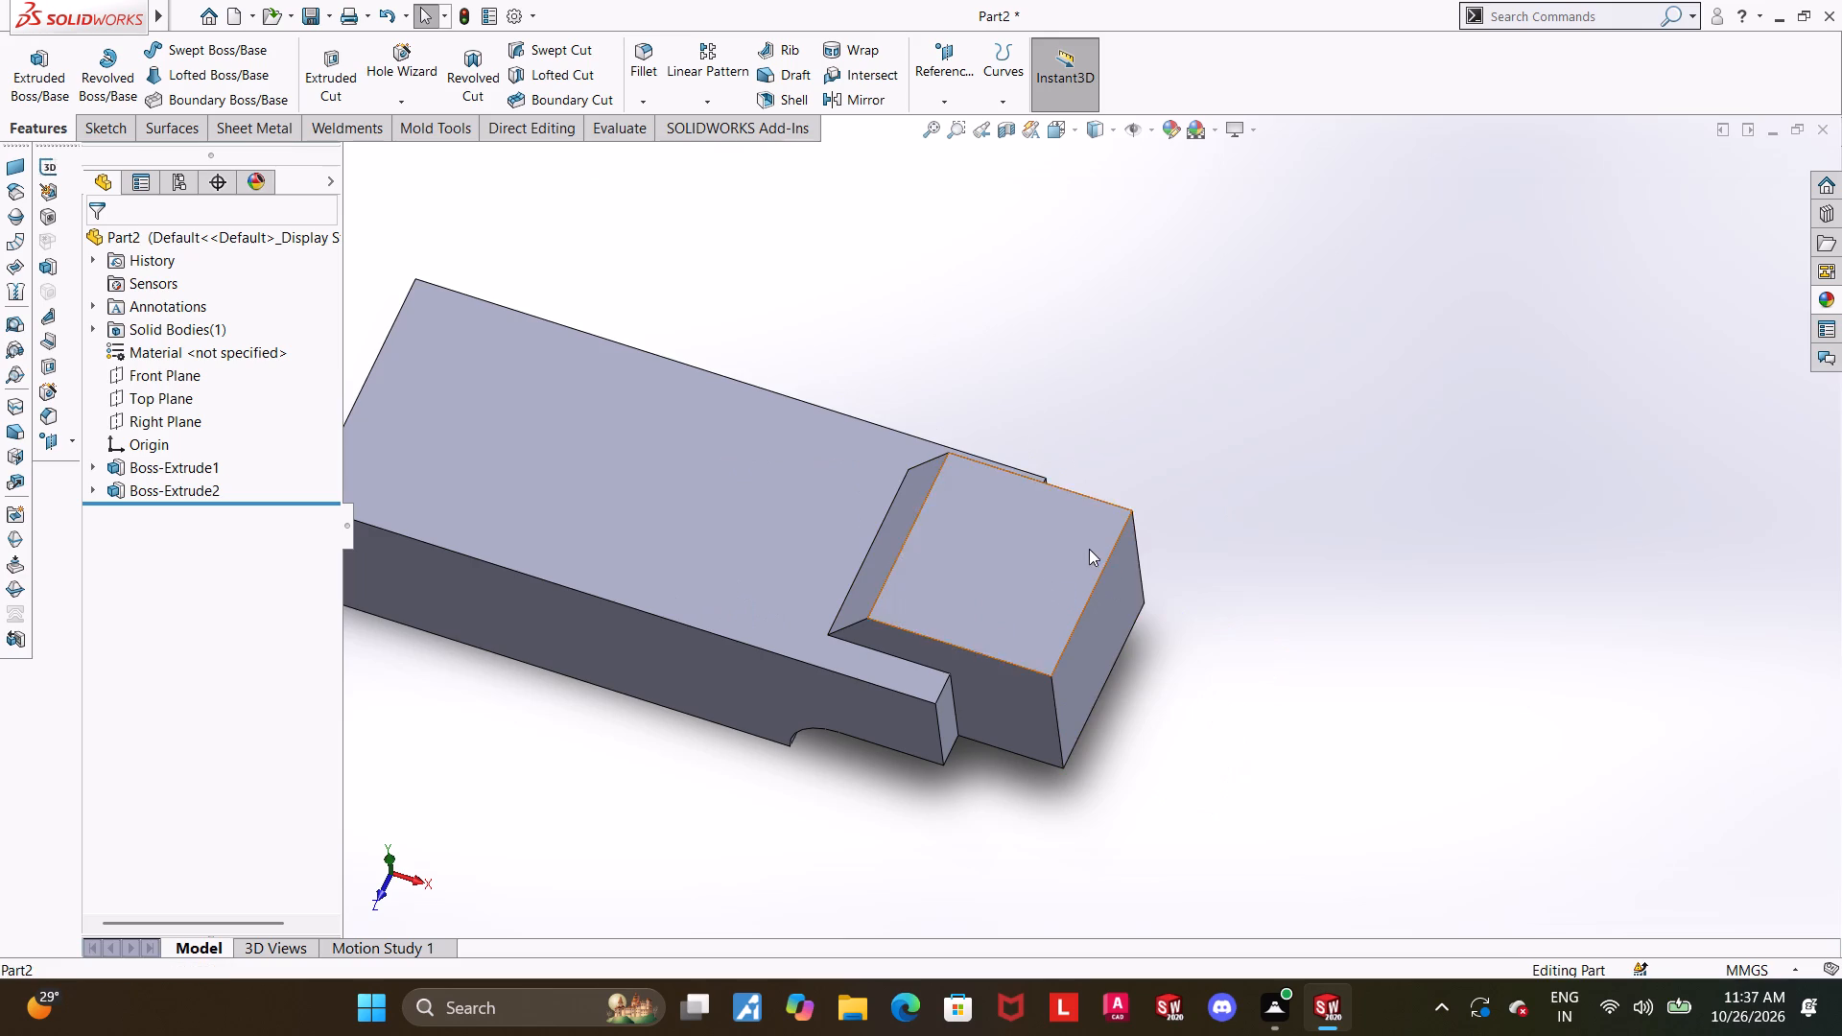
pyautogui.click(1172, 491)
pyautogui.click(200, 523)
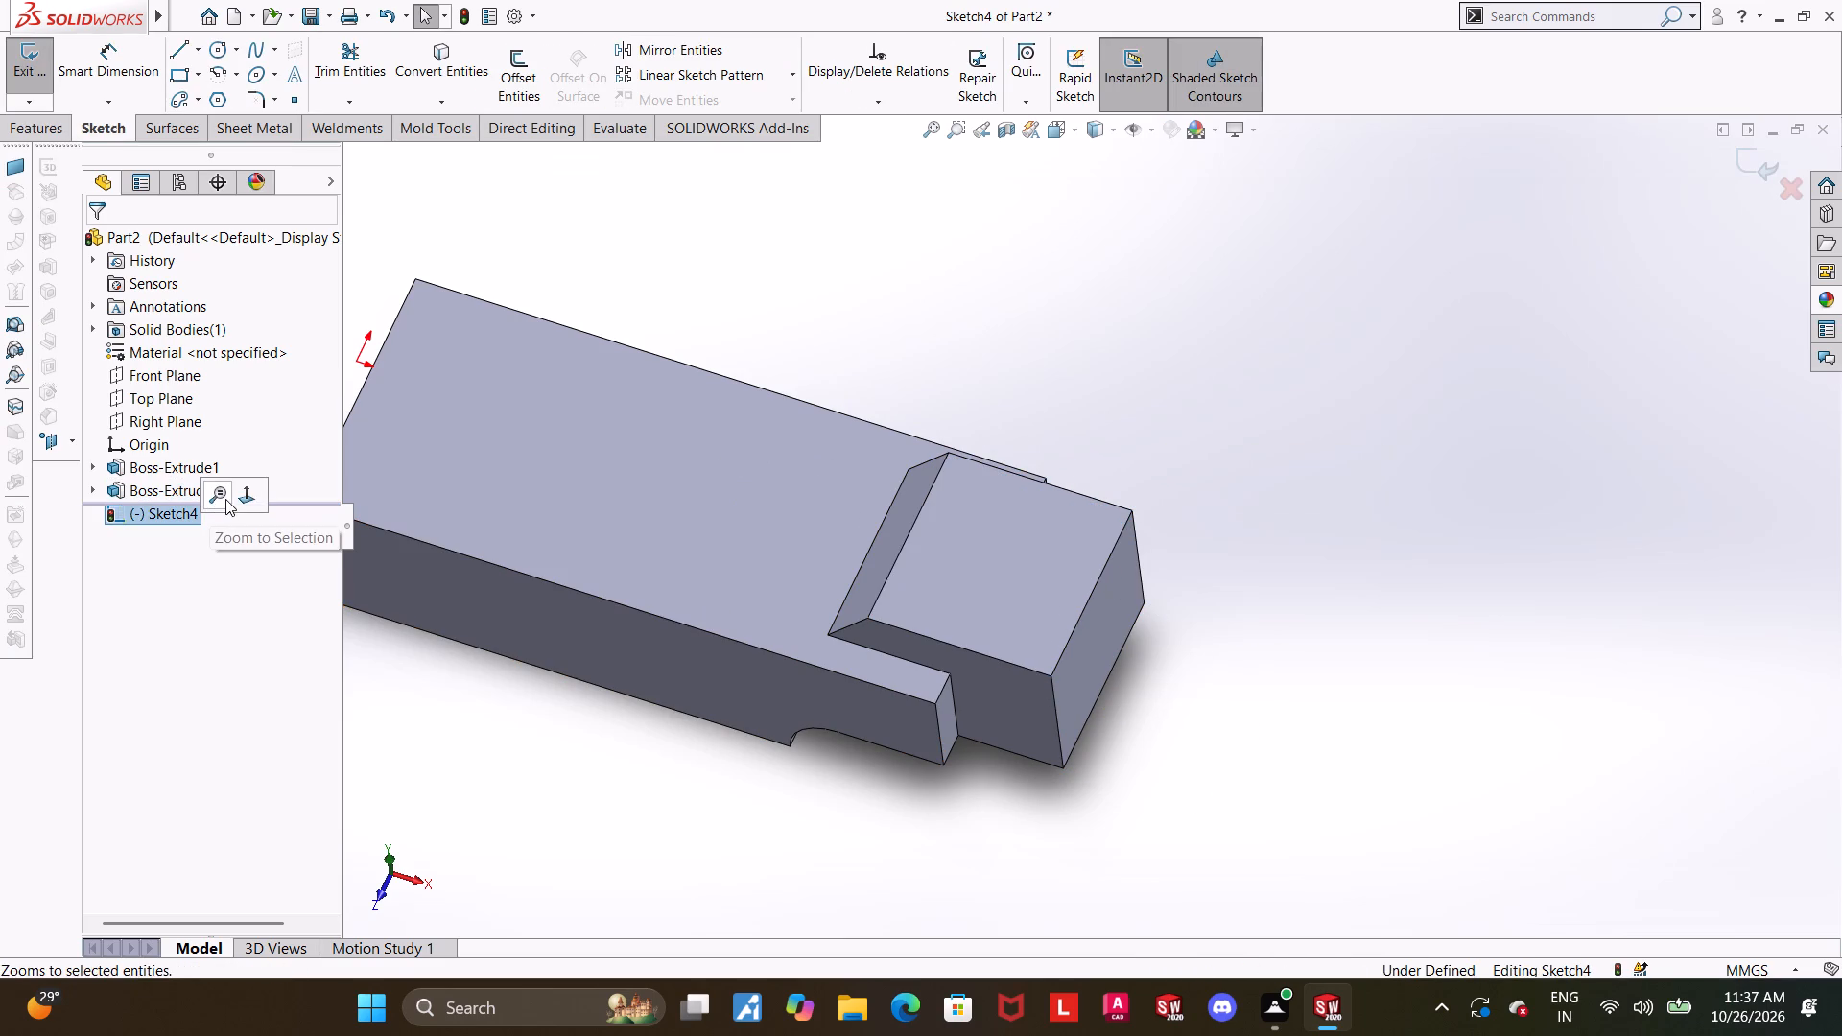
pyautogui.click(231, 498)
pyautogui.scroll(-2, 1618, 468)
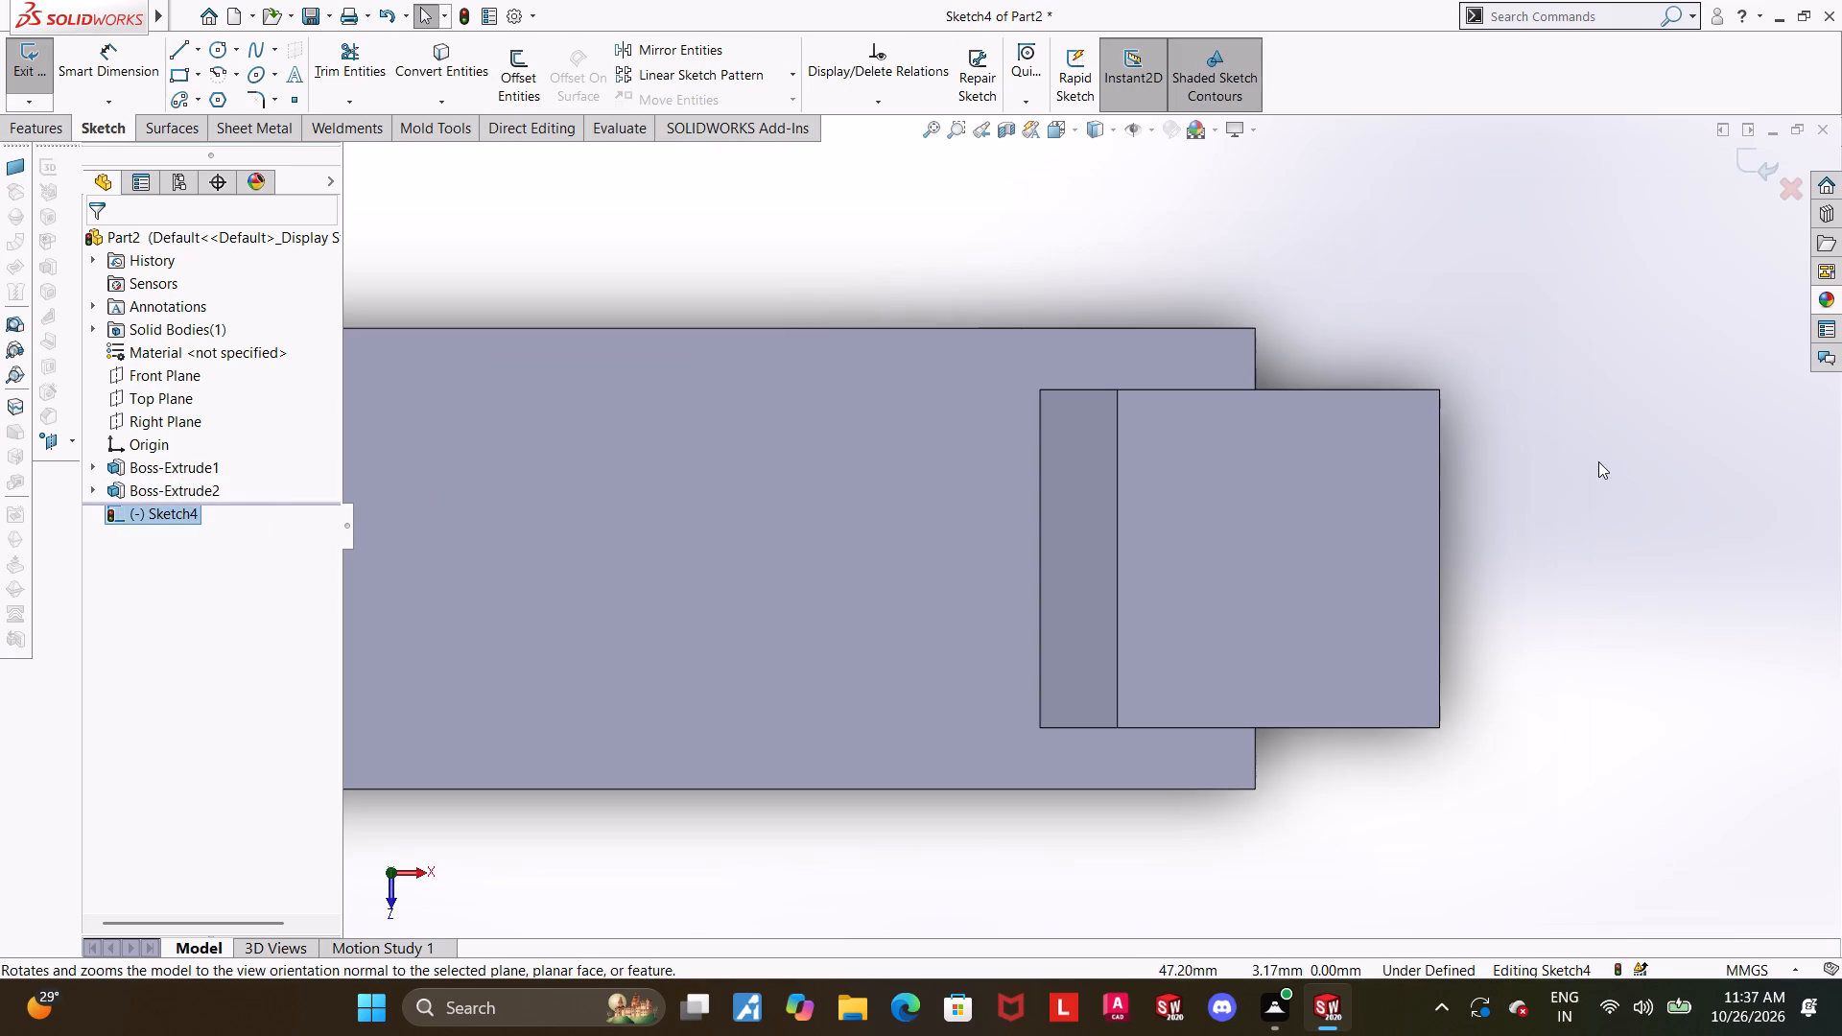
# Sketch a circle of about 1.58 mm radius on the hooked end's top face, centred about 6.3 mm from its outer edge.
pyautogui.click(214, 38)
pyautogui.click(1245, 554)
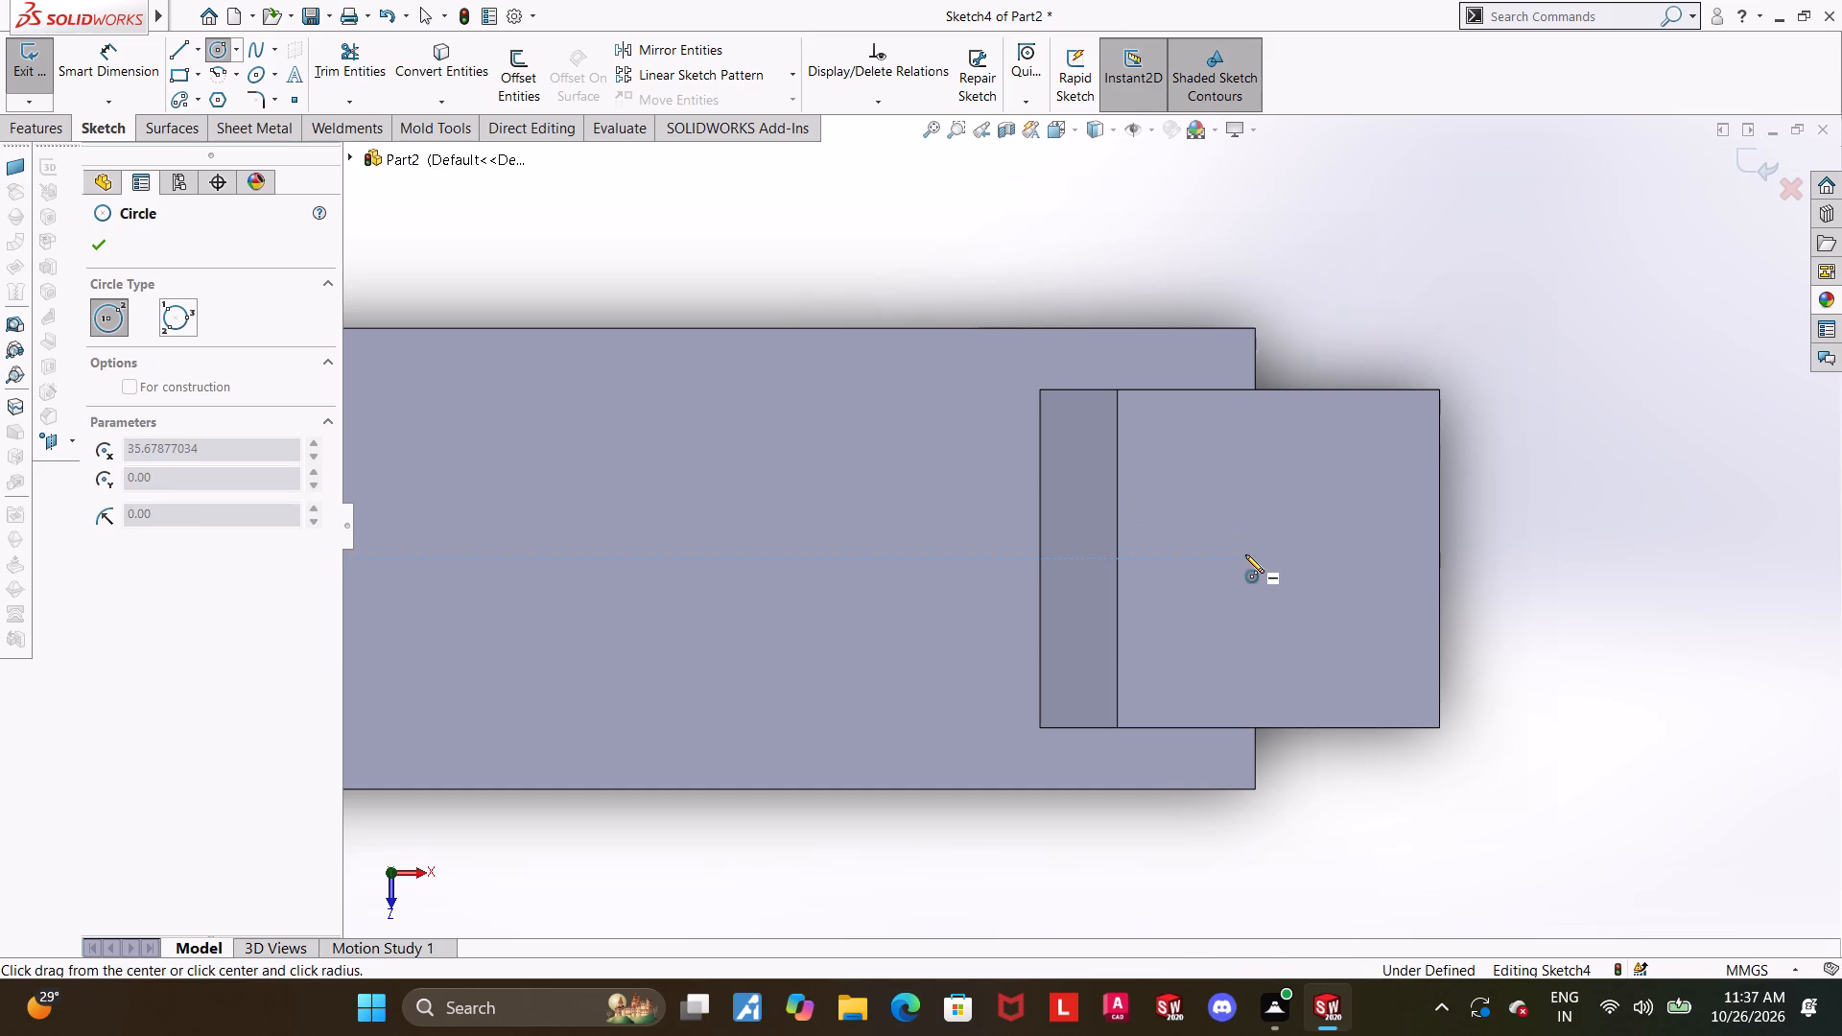
pyautogui.click(1283, 528)
pyautogui.press('Escape')
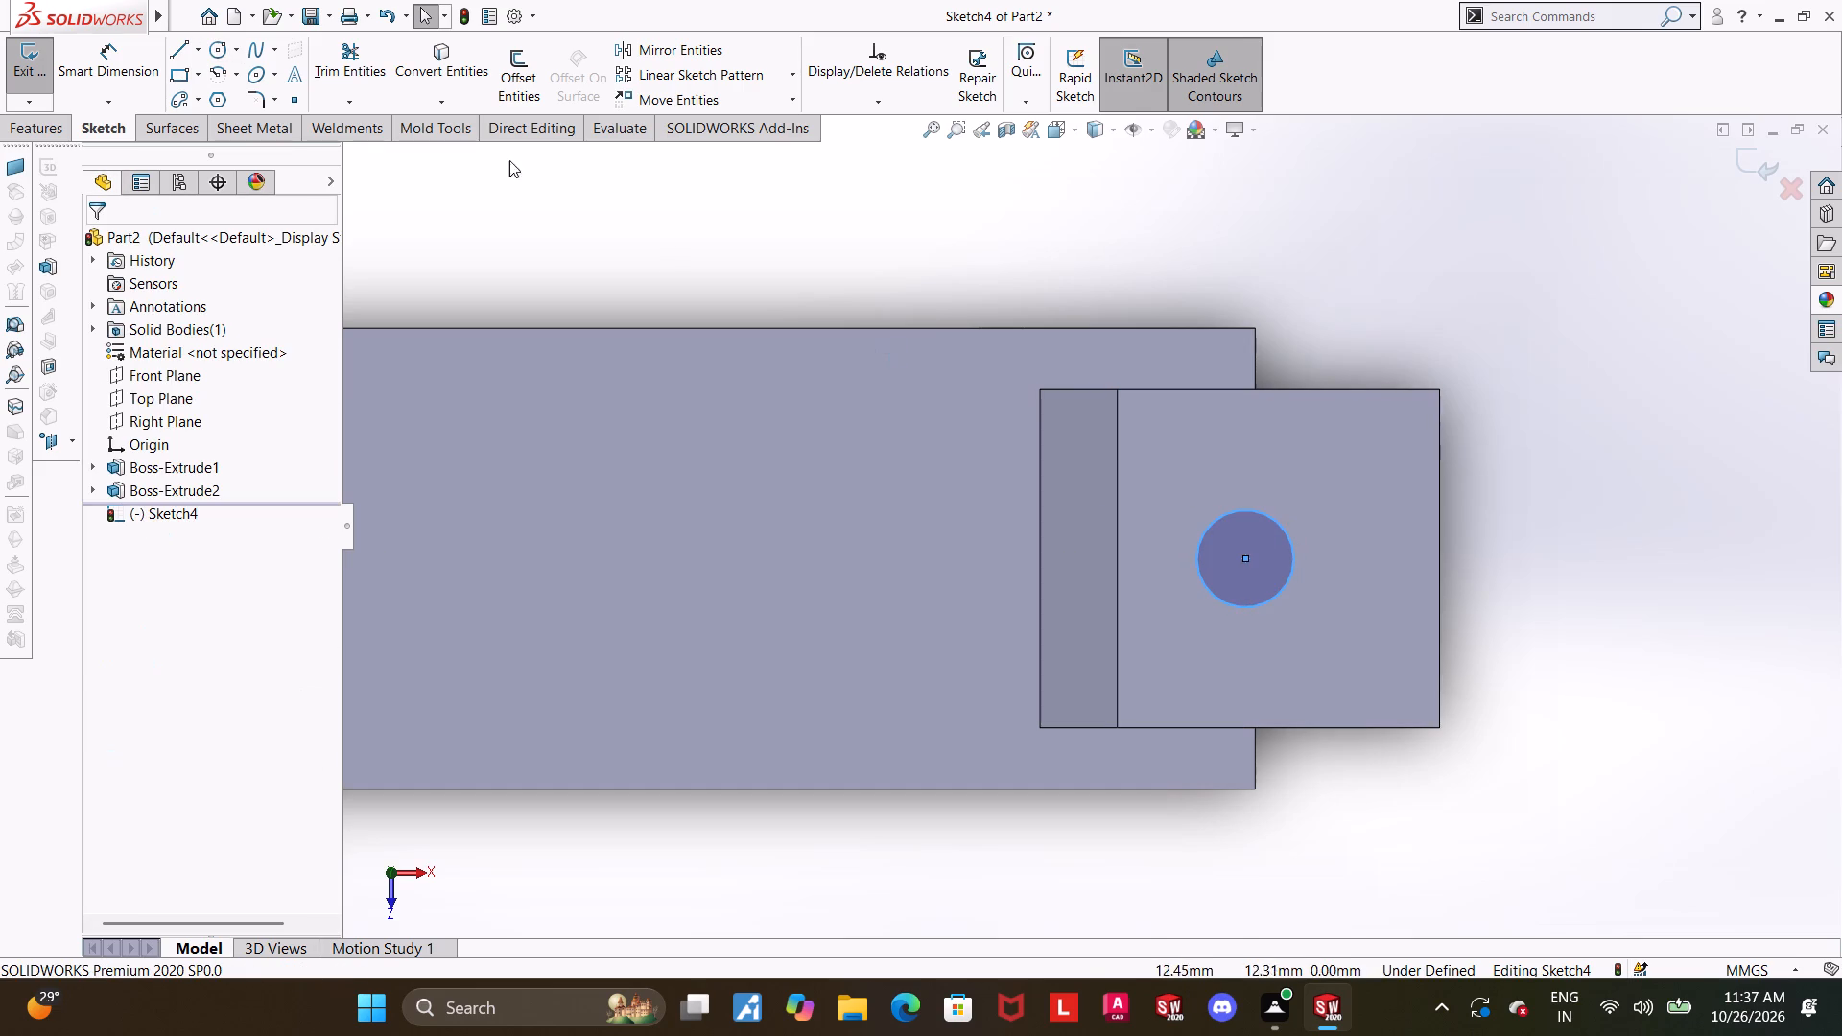
# Draw two horizontal lines about 6.3 mm long from the circle's opposite tangent points, joined by a vertical line along the hook's outer edge.
pyautogui.click(189, 48)
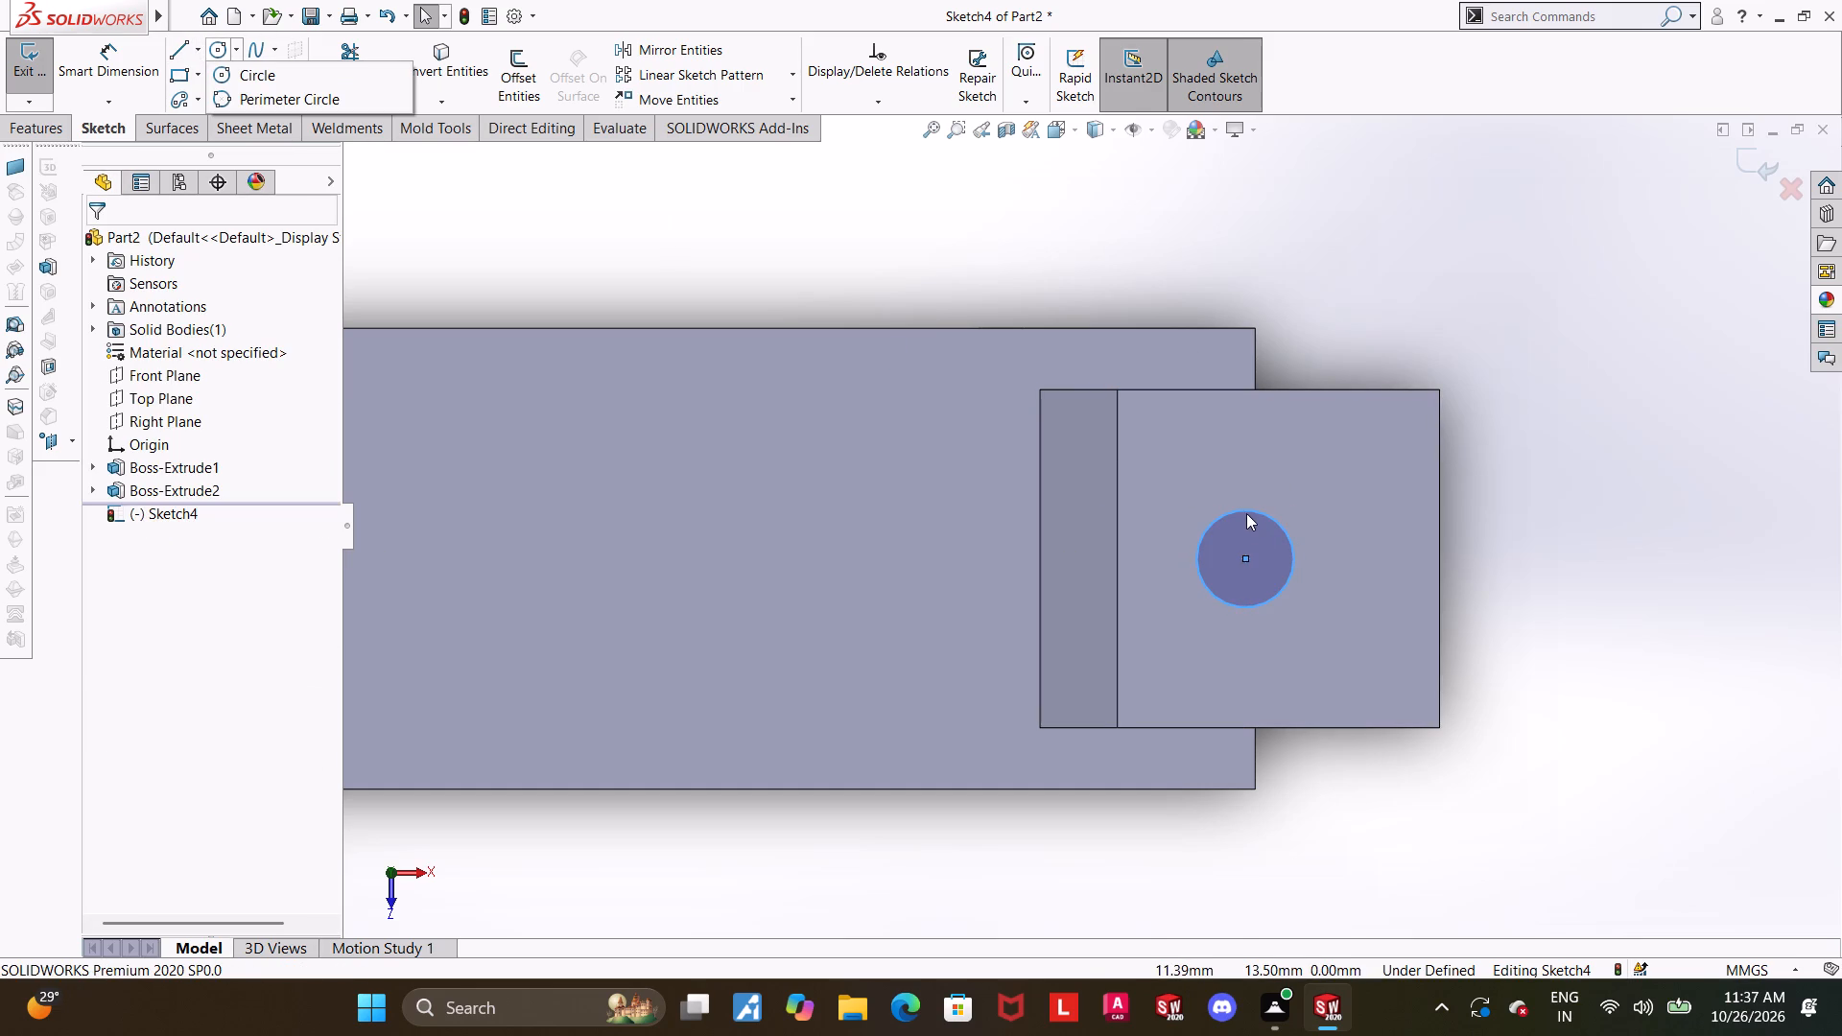
pyautogui.click(186, 53)
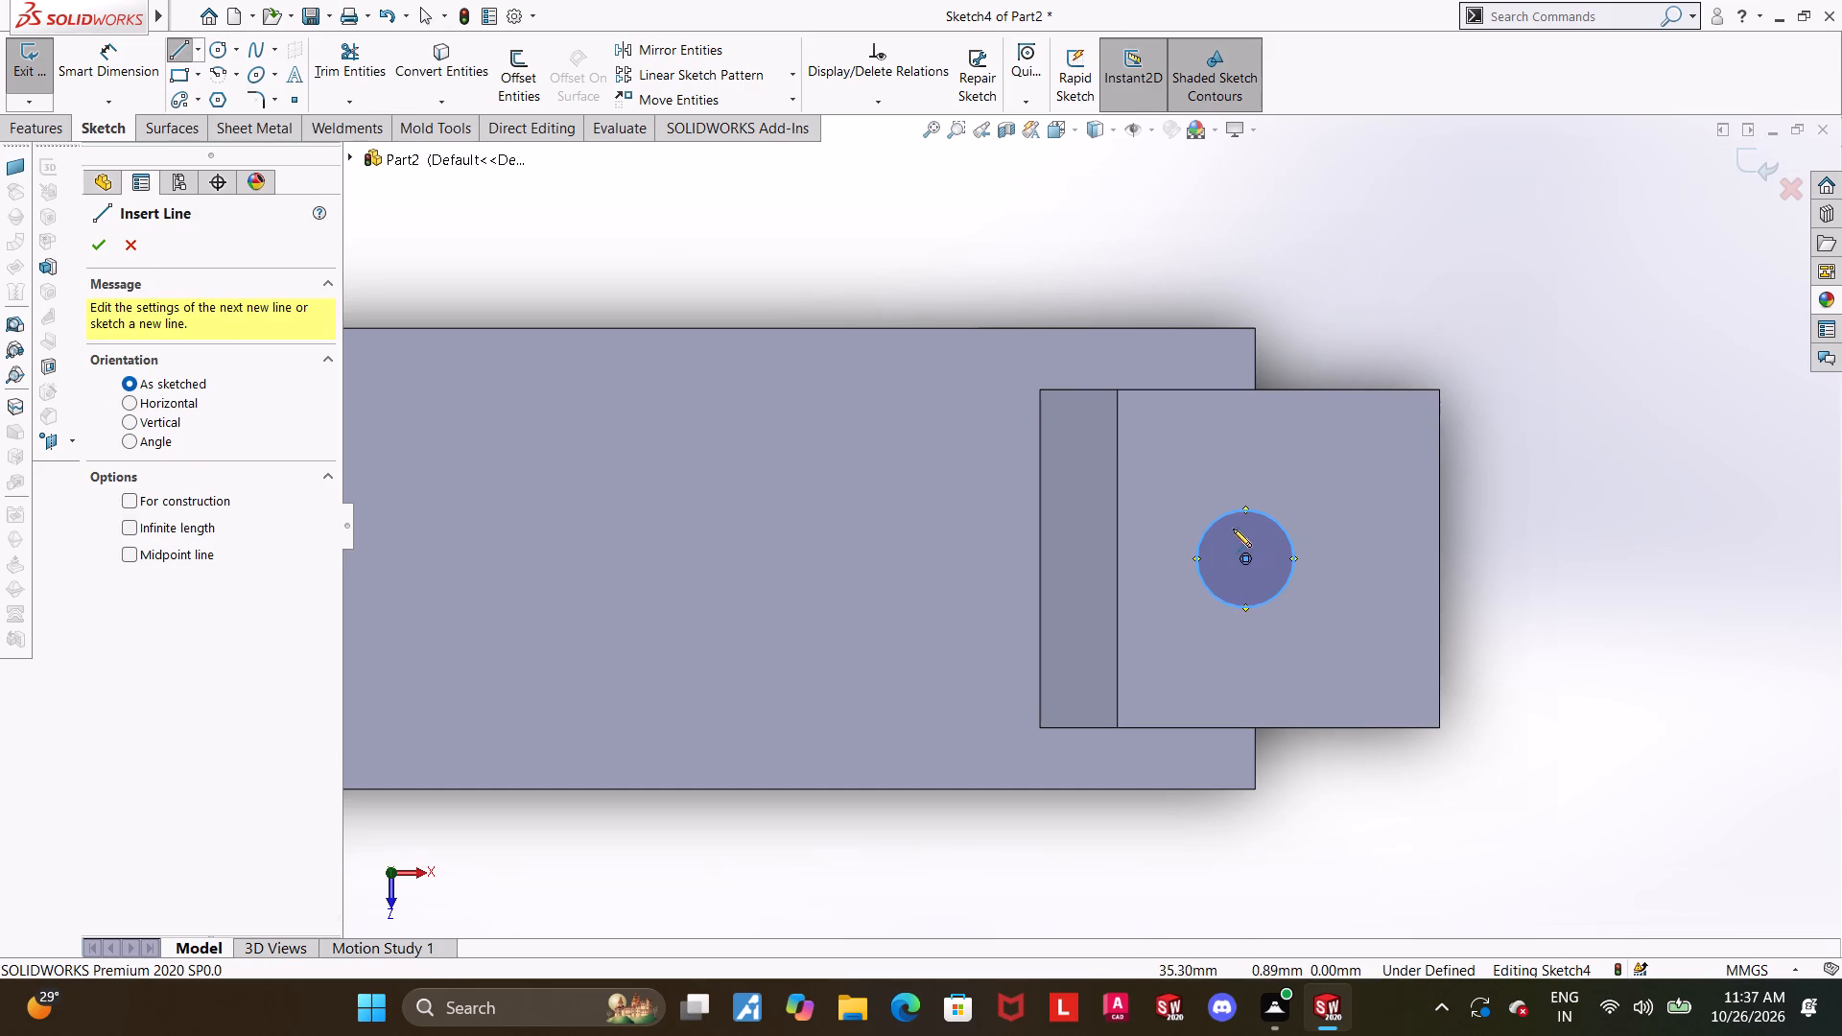
pyautogui.click(1243, 508)
pyautogui.click(1440, 508)
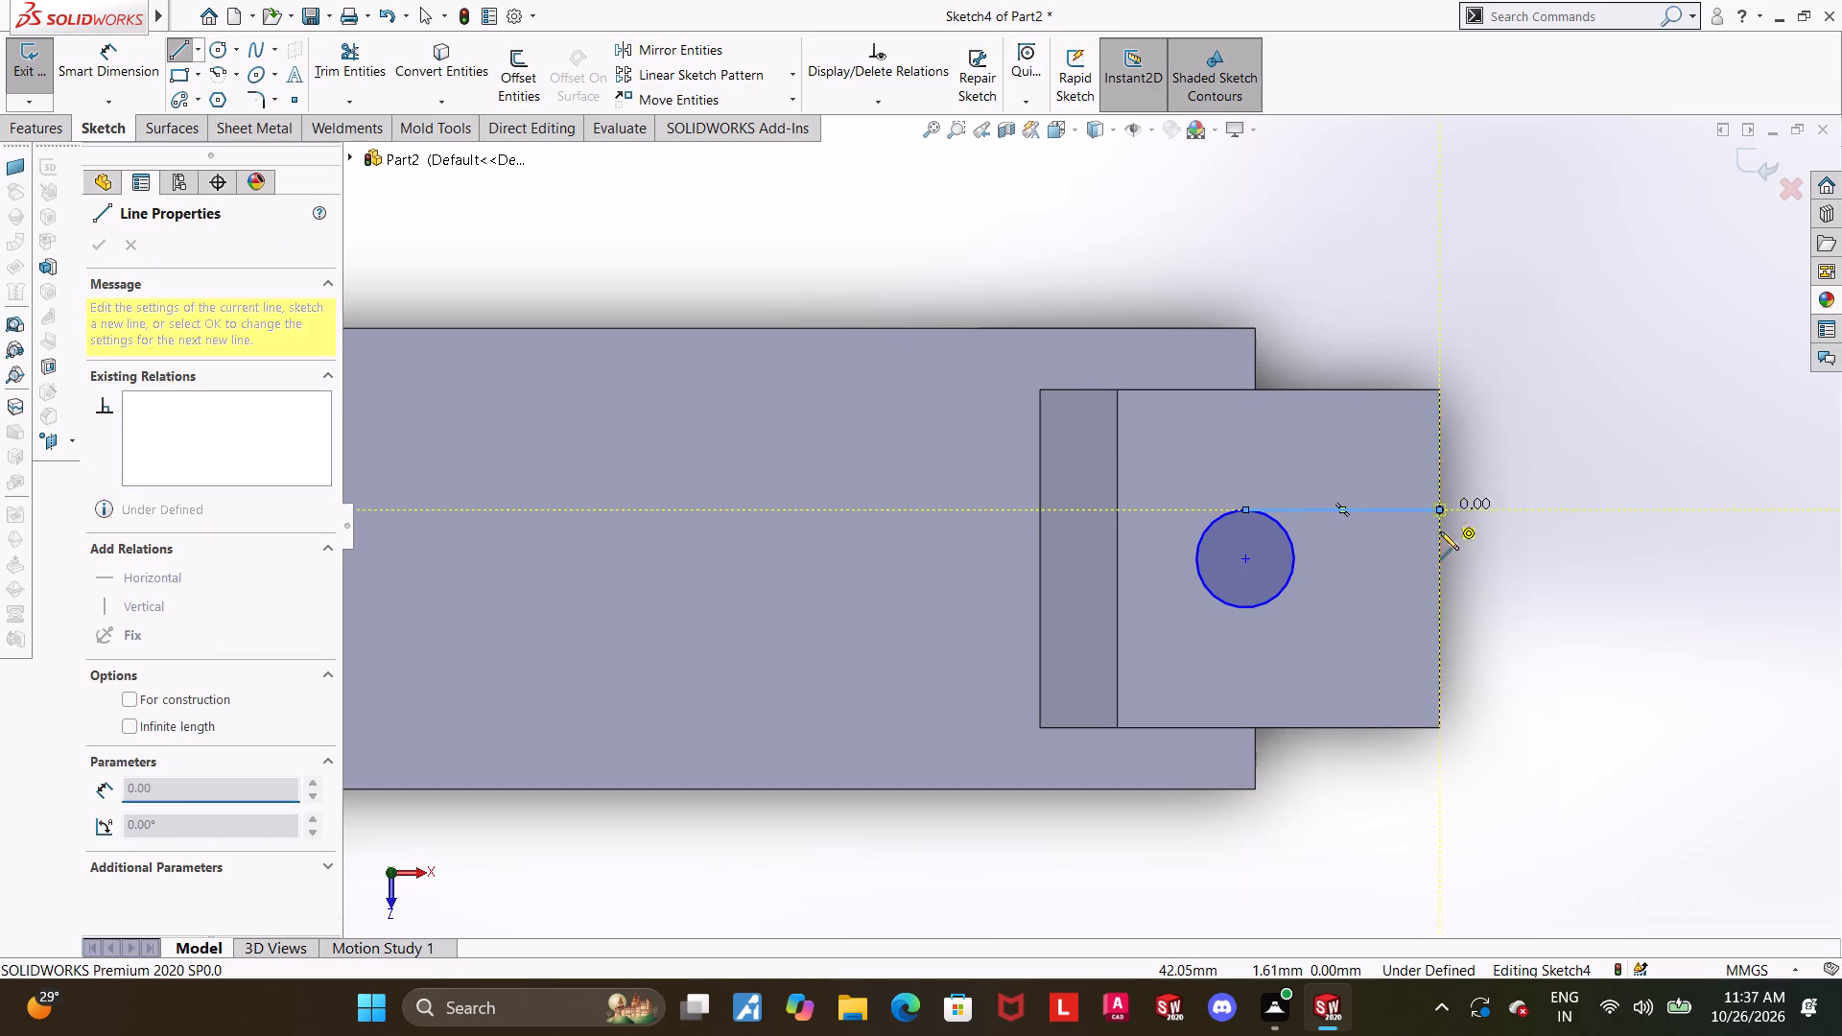
pyautogui.click(1438, 611)
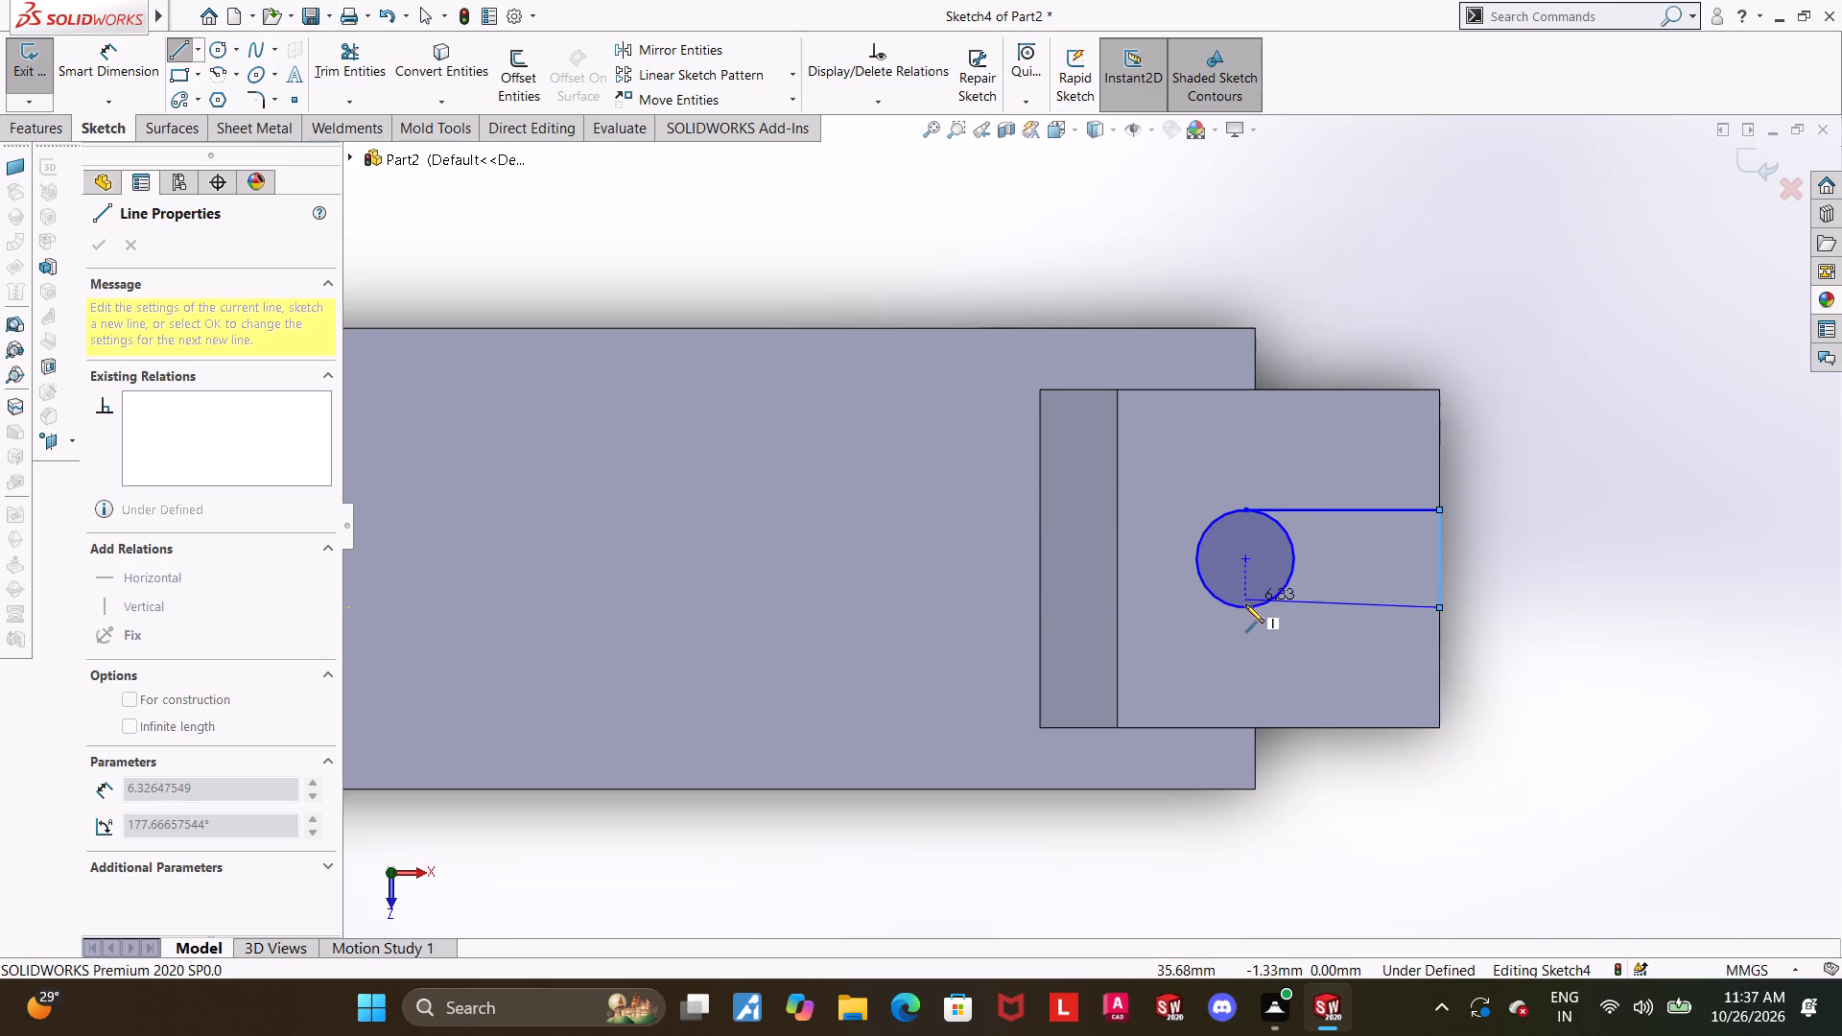
pyautogui.click(1245, 608)
pyautogui.press('Escape')
pyautogui.press('Escape')
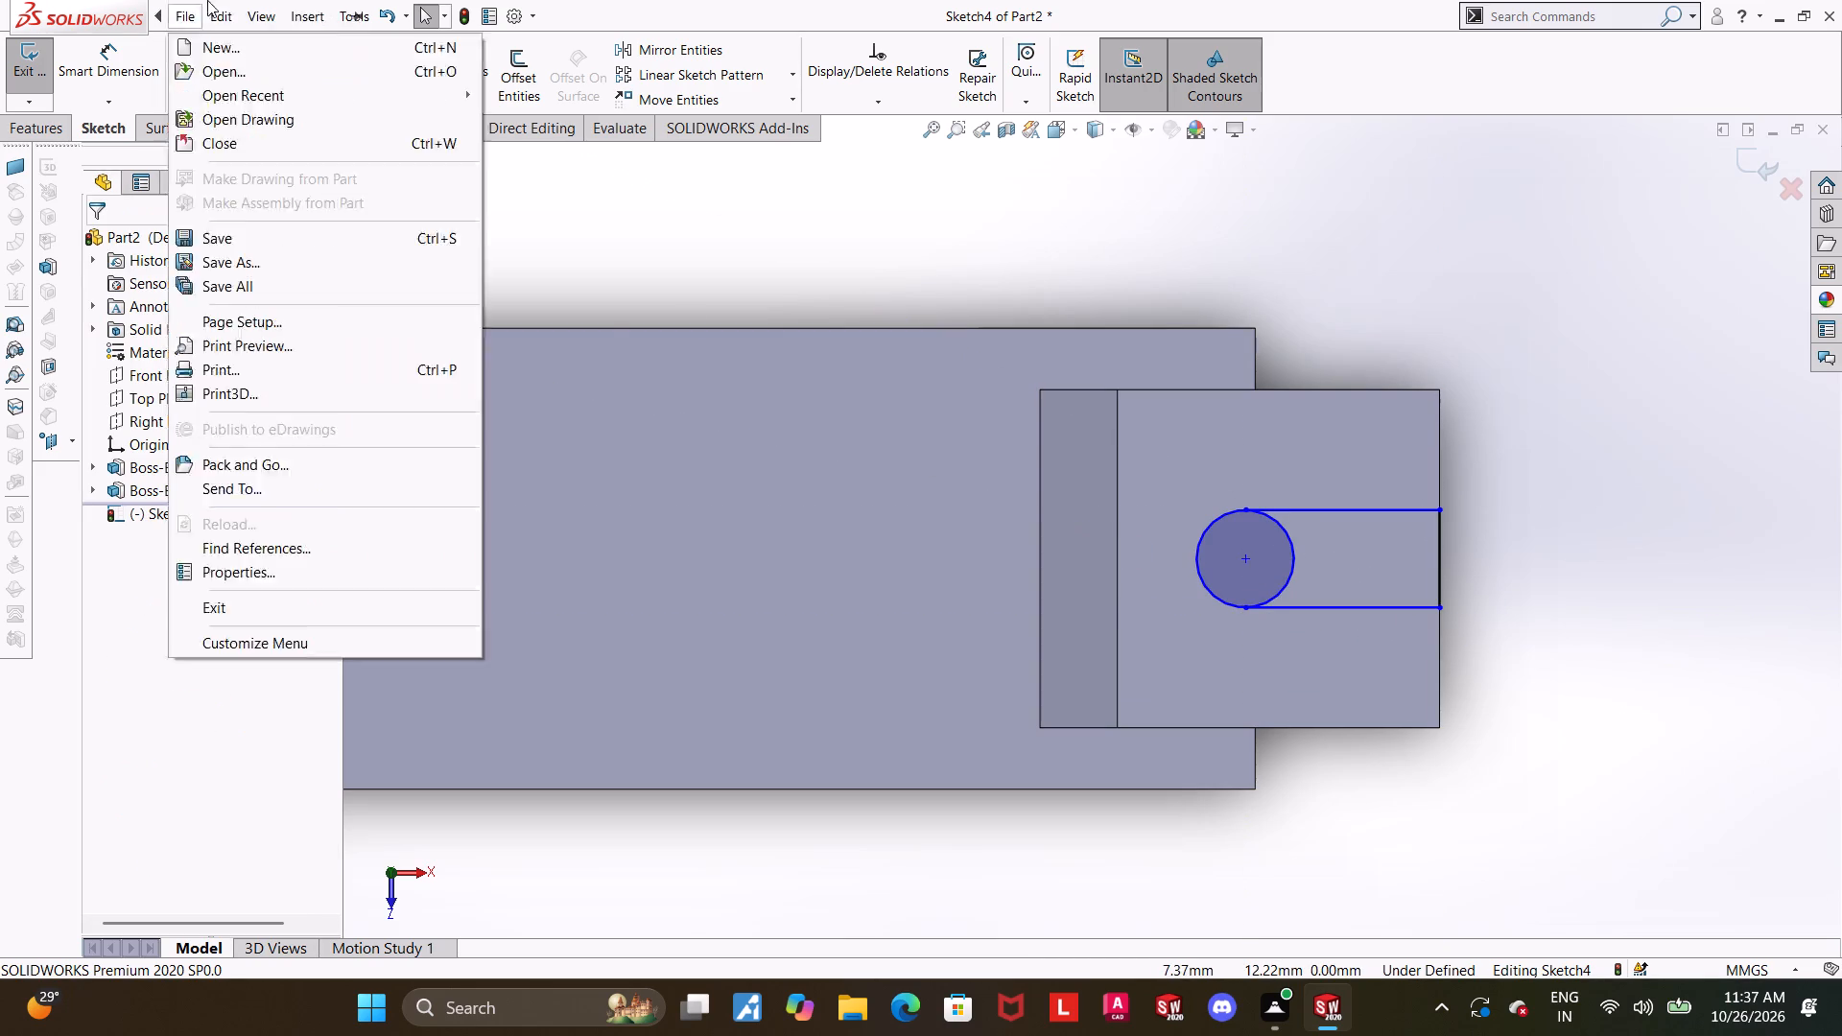
# Trim away the circle's half inside the lines, leaving a round-ended slot profile open to the hook's outer edge.
pyautogui.click(375, 60)
pyautogui.moveTo(1311, 546); pyautogui.dragTo(1270, 548)
pyautogui.press('Escape')
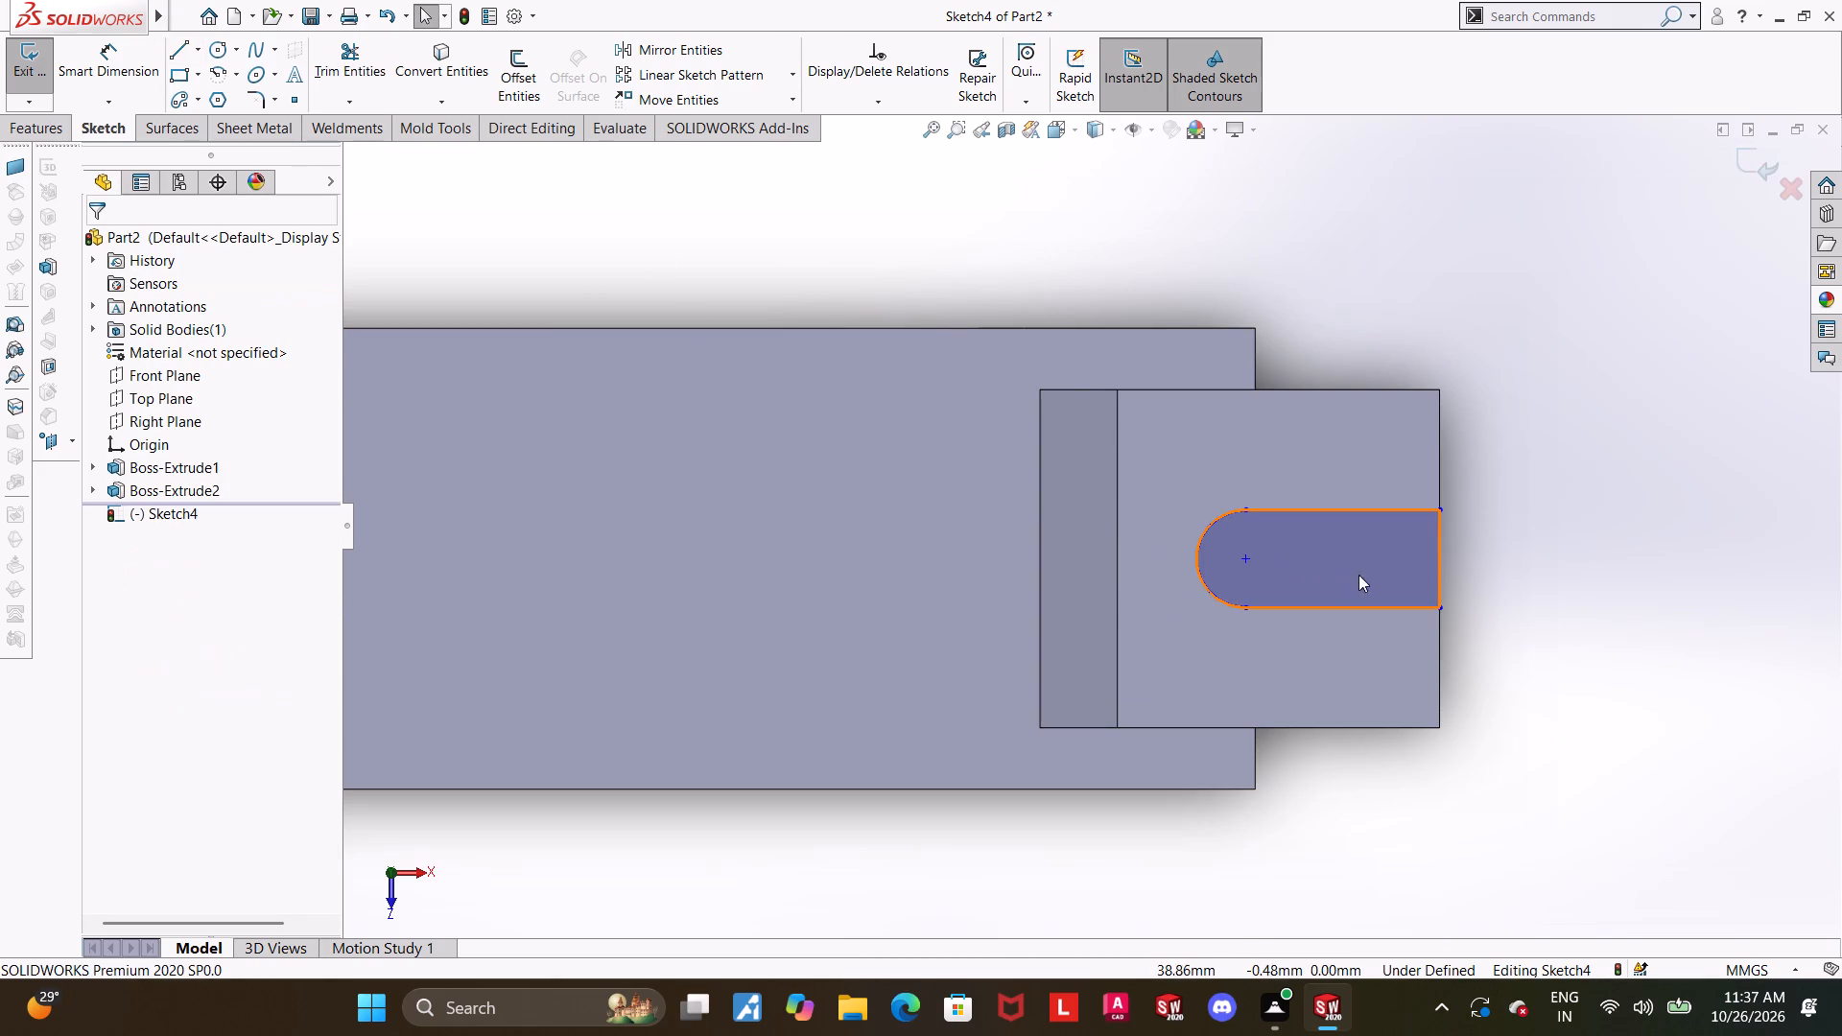
# Dimension the slot profile's arc with a radius of 2 mm.
pyautogui.scroll(1, 1432, 578)
pyautogui.scroll(-1, 1443, 560)
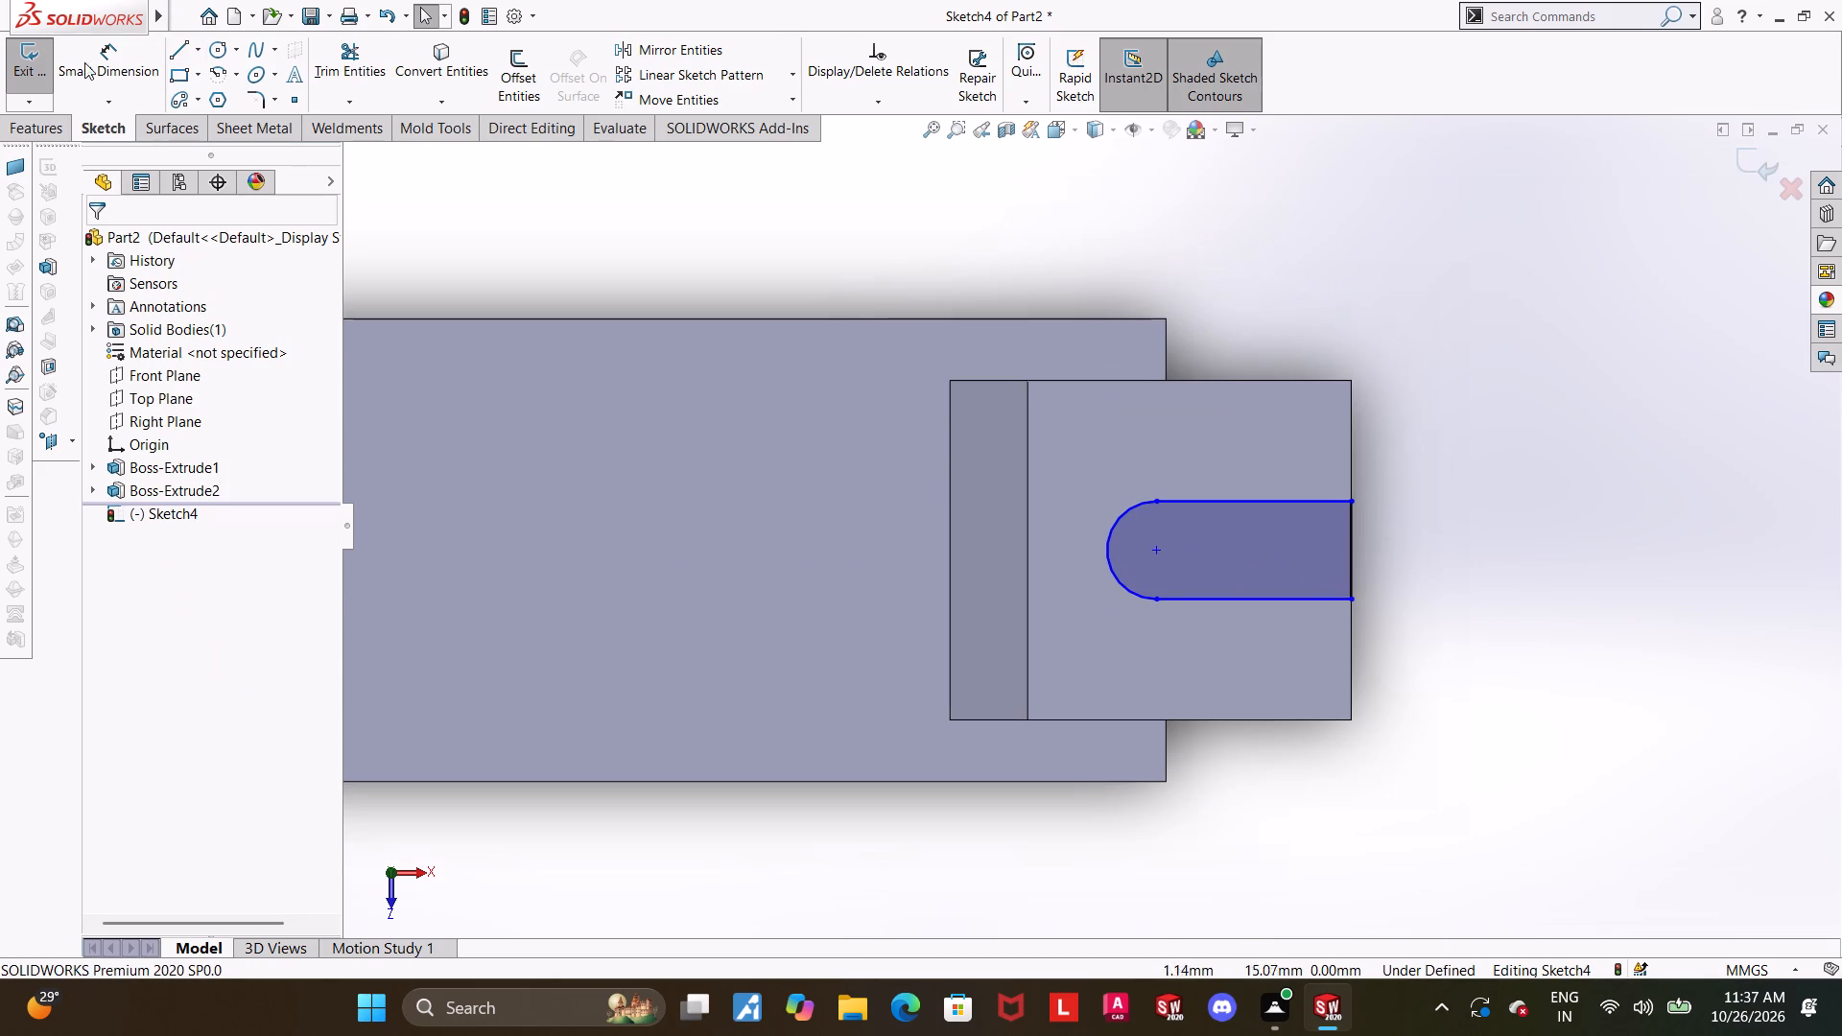
pyautogui.click(119, 52)
pyautogui.click(119, 53)
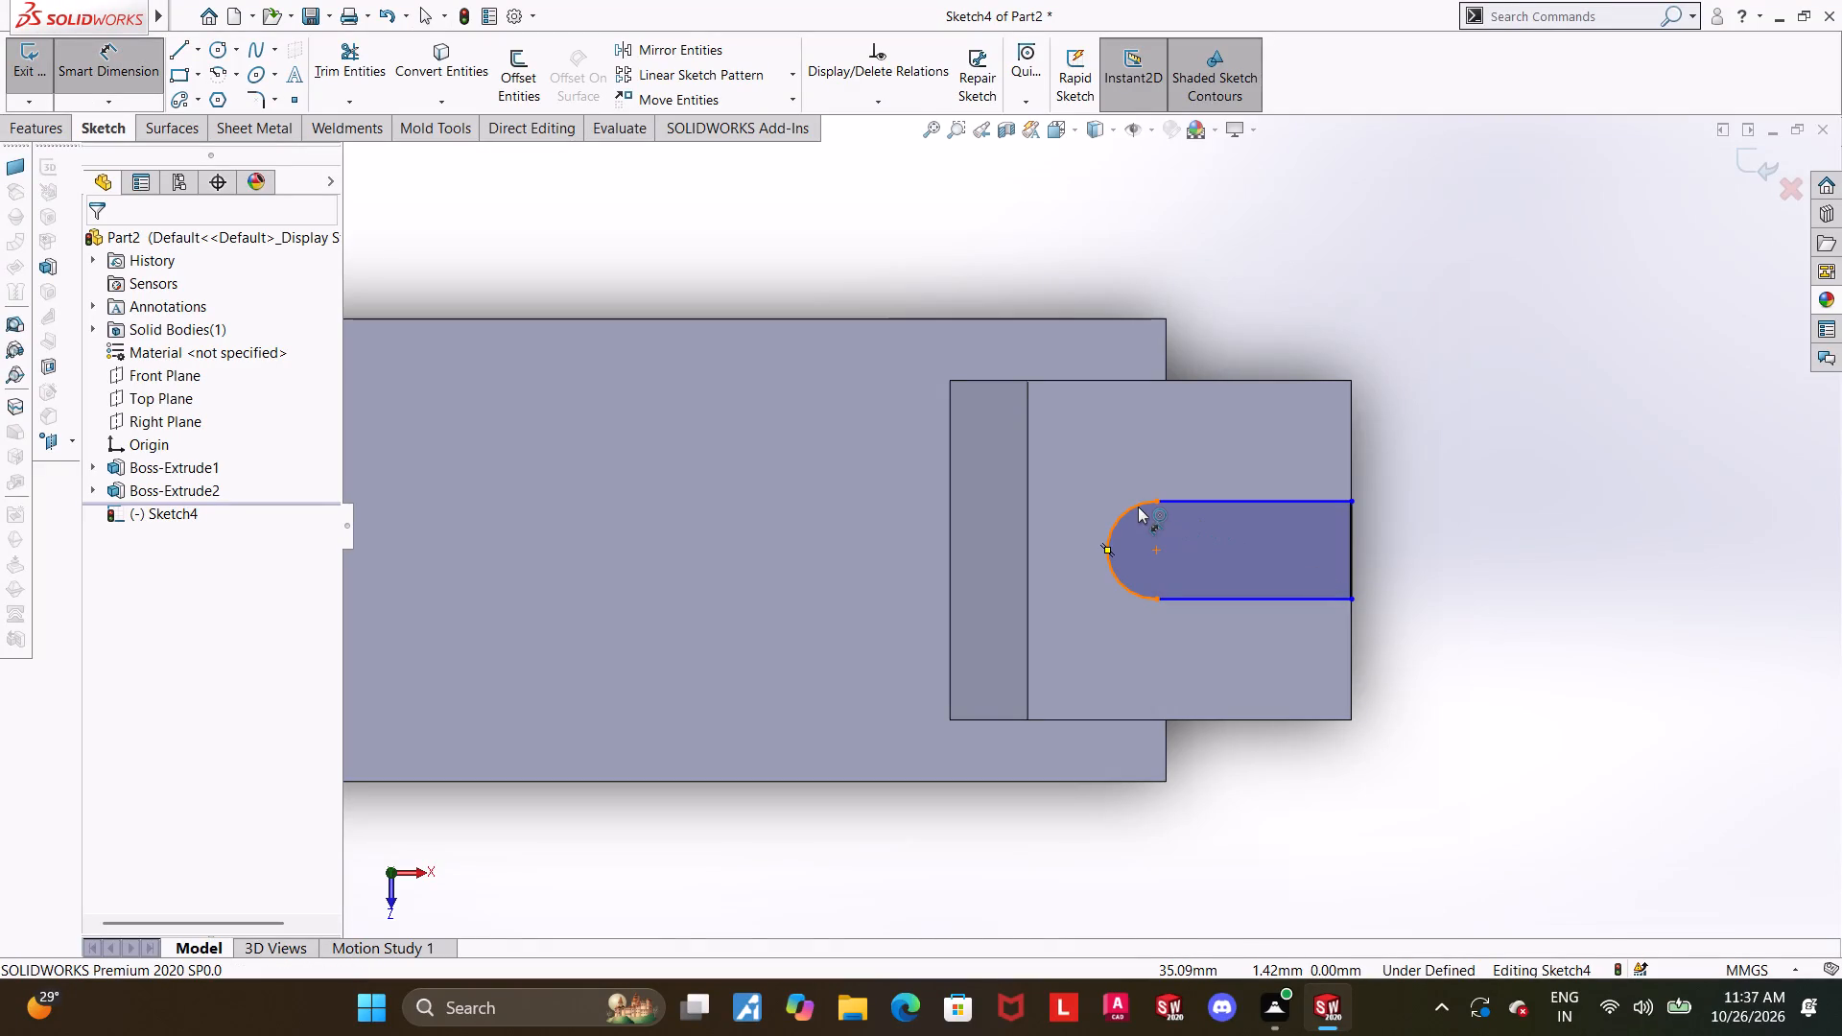
pyautogui.click(1138, 506)
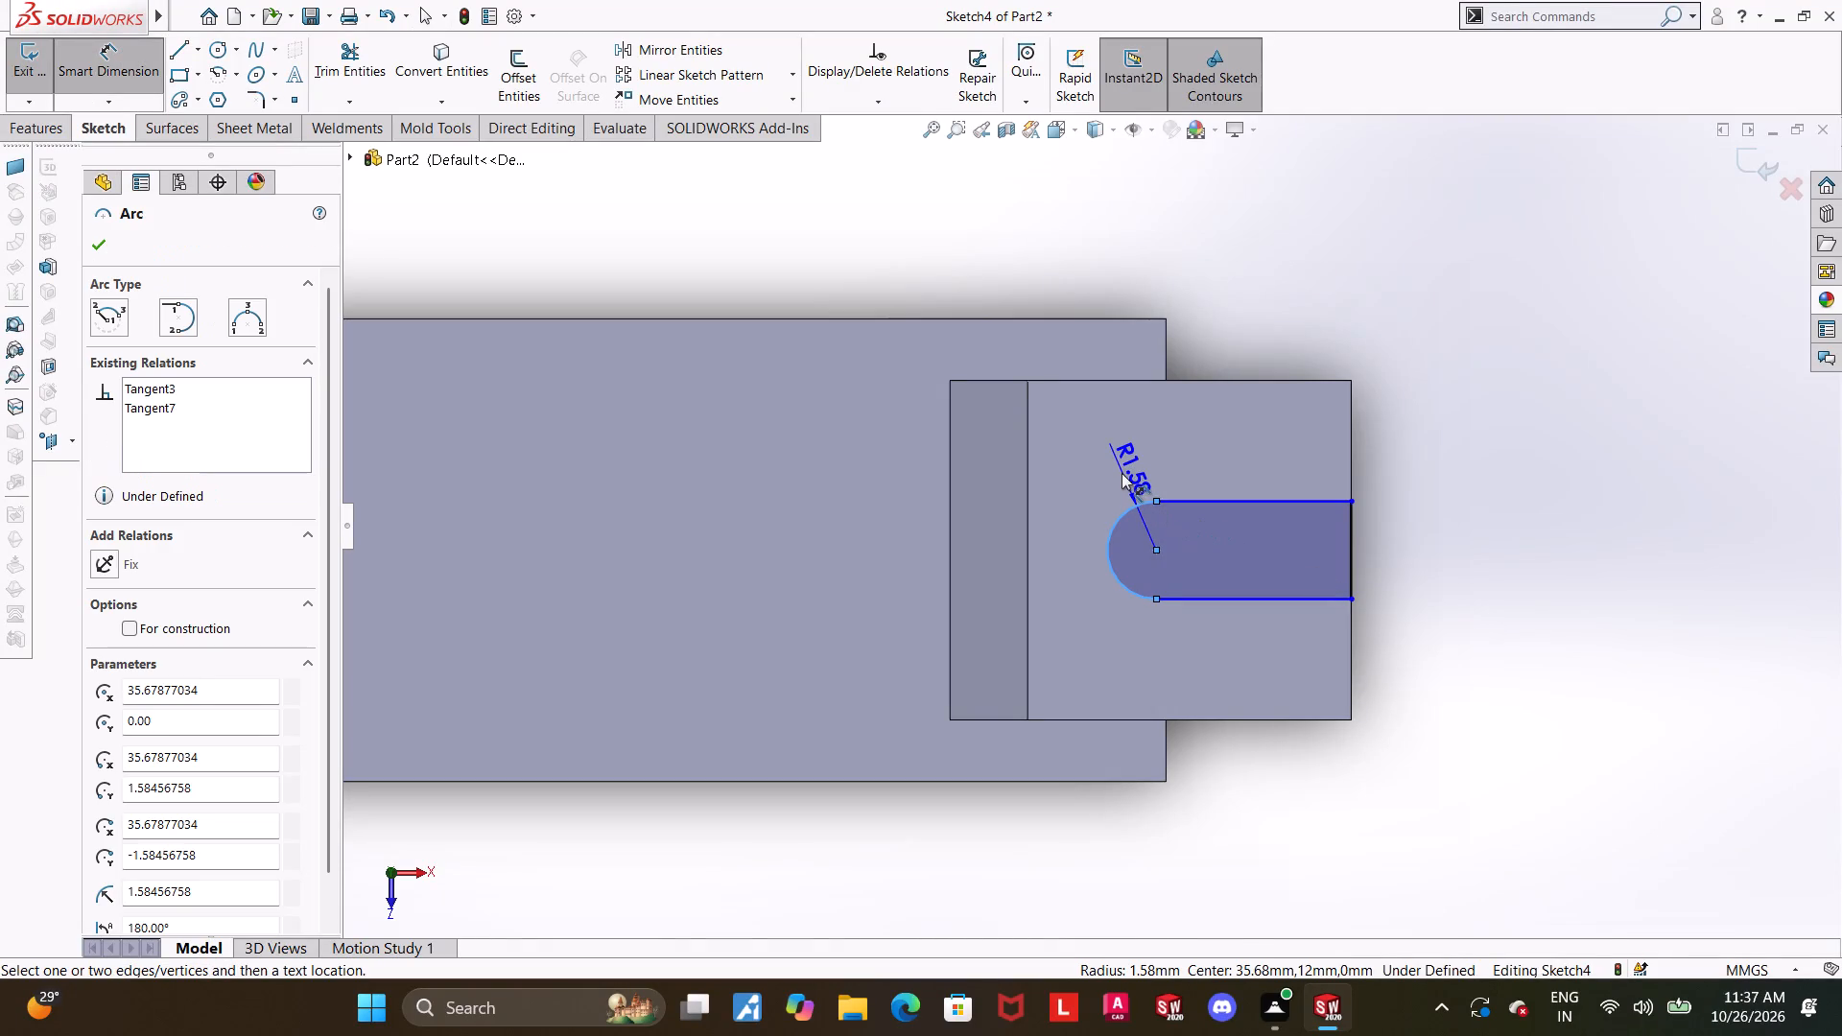
pyautogui.click(1122, 473)
pyautogui.press('2')
pyautogui.press('Return')
pyautogui.press('Escape')
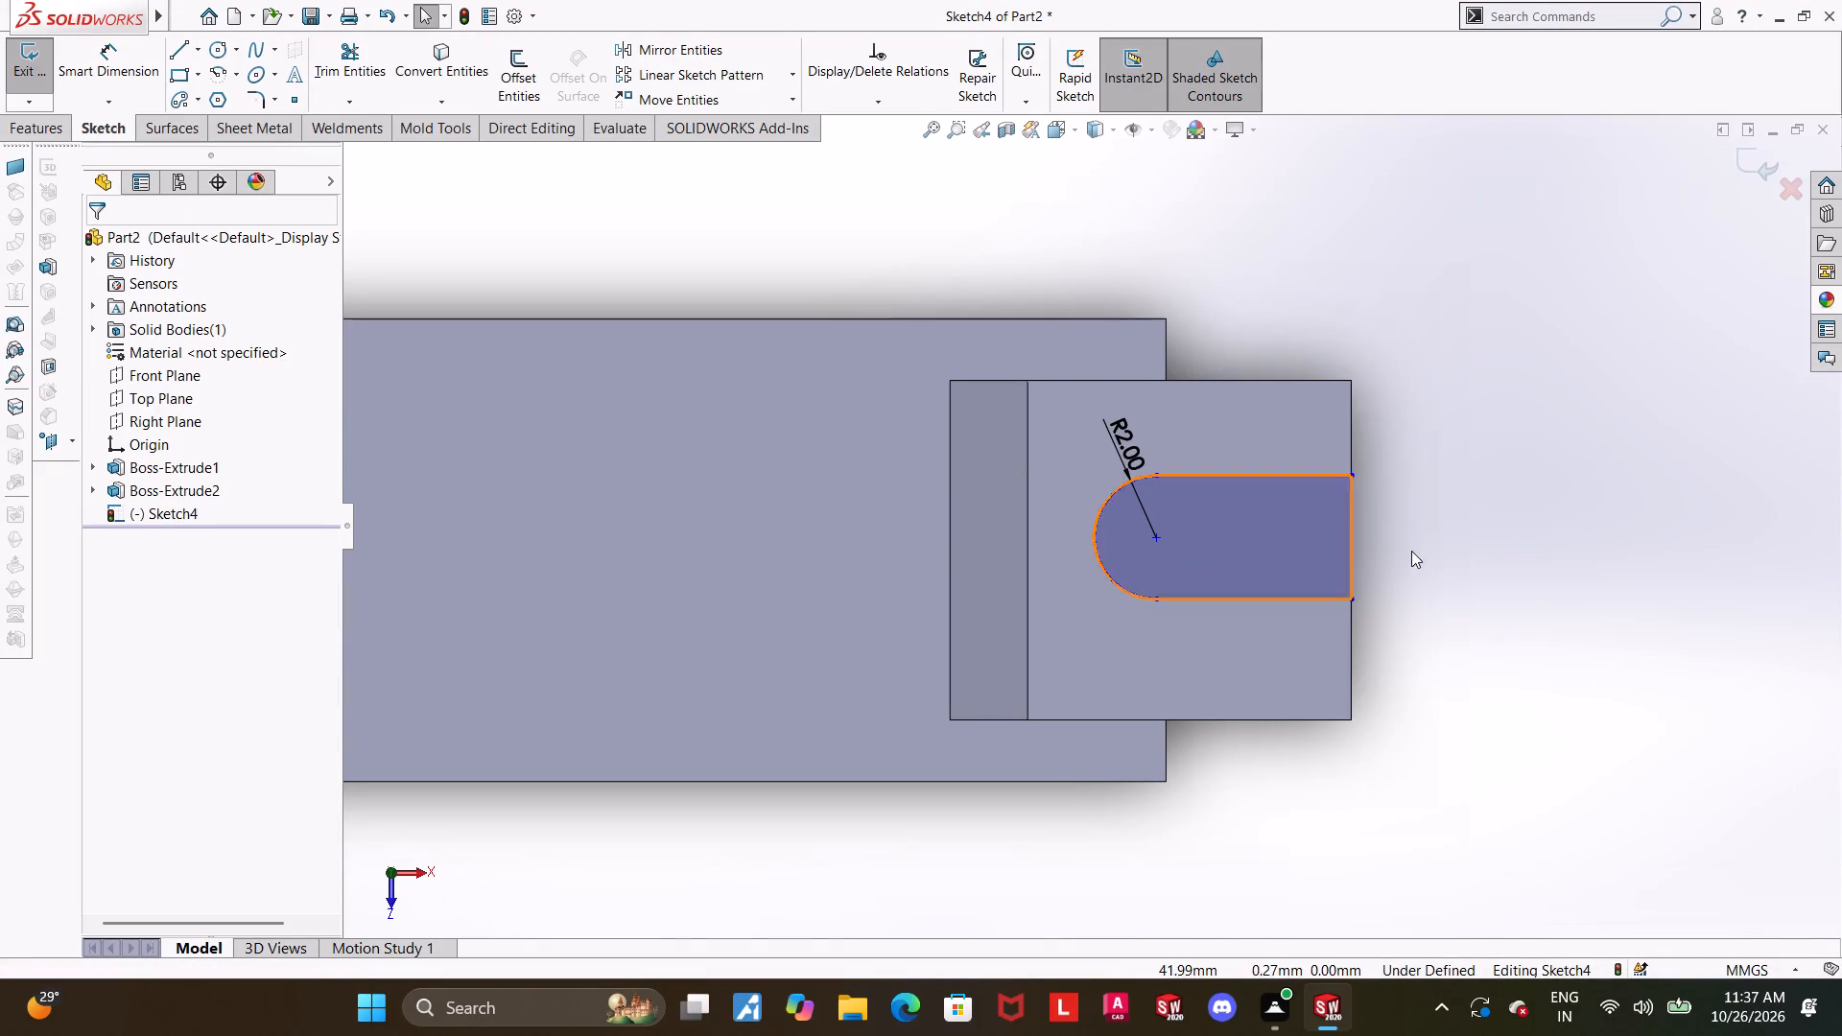
# Add a Horizontal relation between the sketch origin and the slot arc's centre point.
pyautogui.scroll(4, 1359, 561)
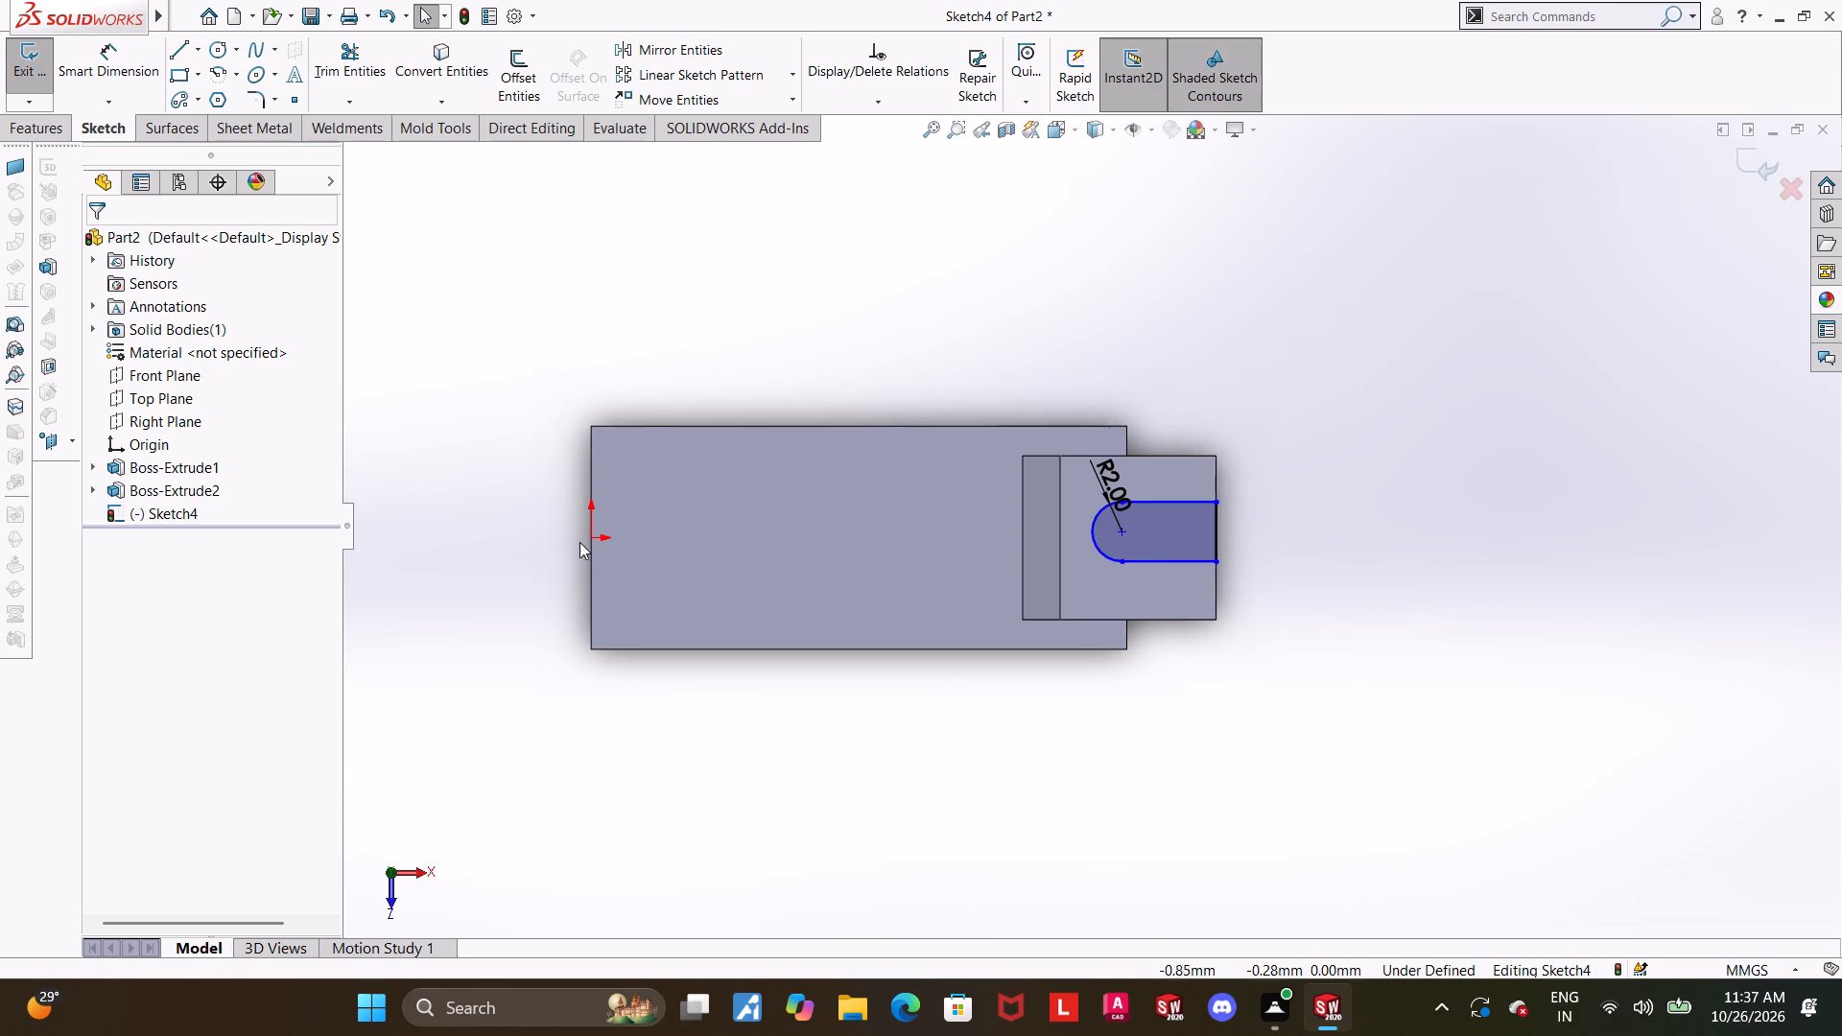
pyautogui.click(591, 536)
pyautogui.keyDown('ctrl'); pyautogui.click(1120, 531); pyautogui.keyUp('ctrl')
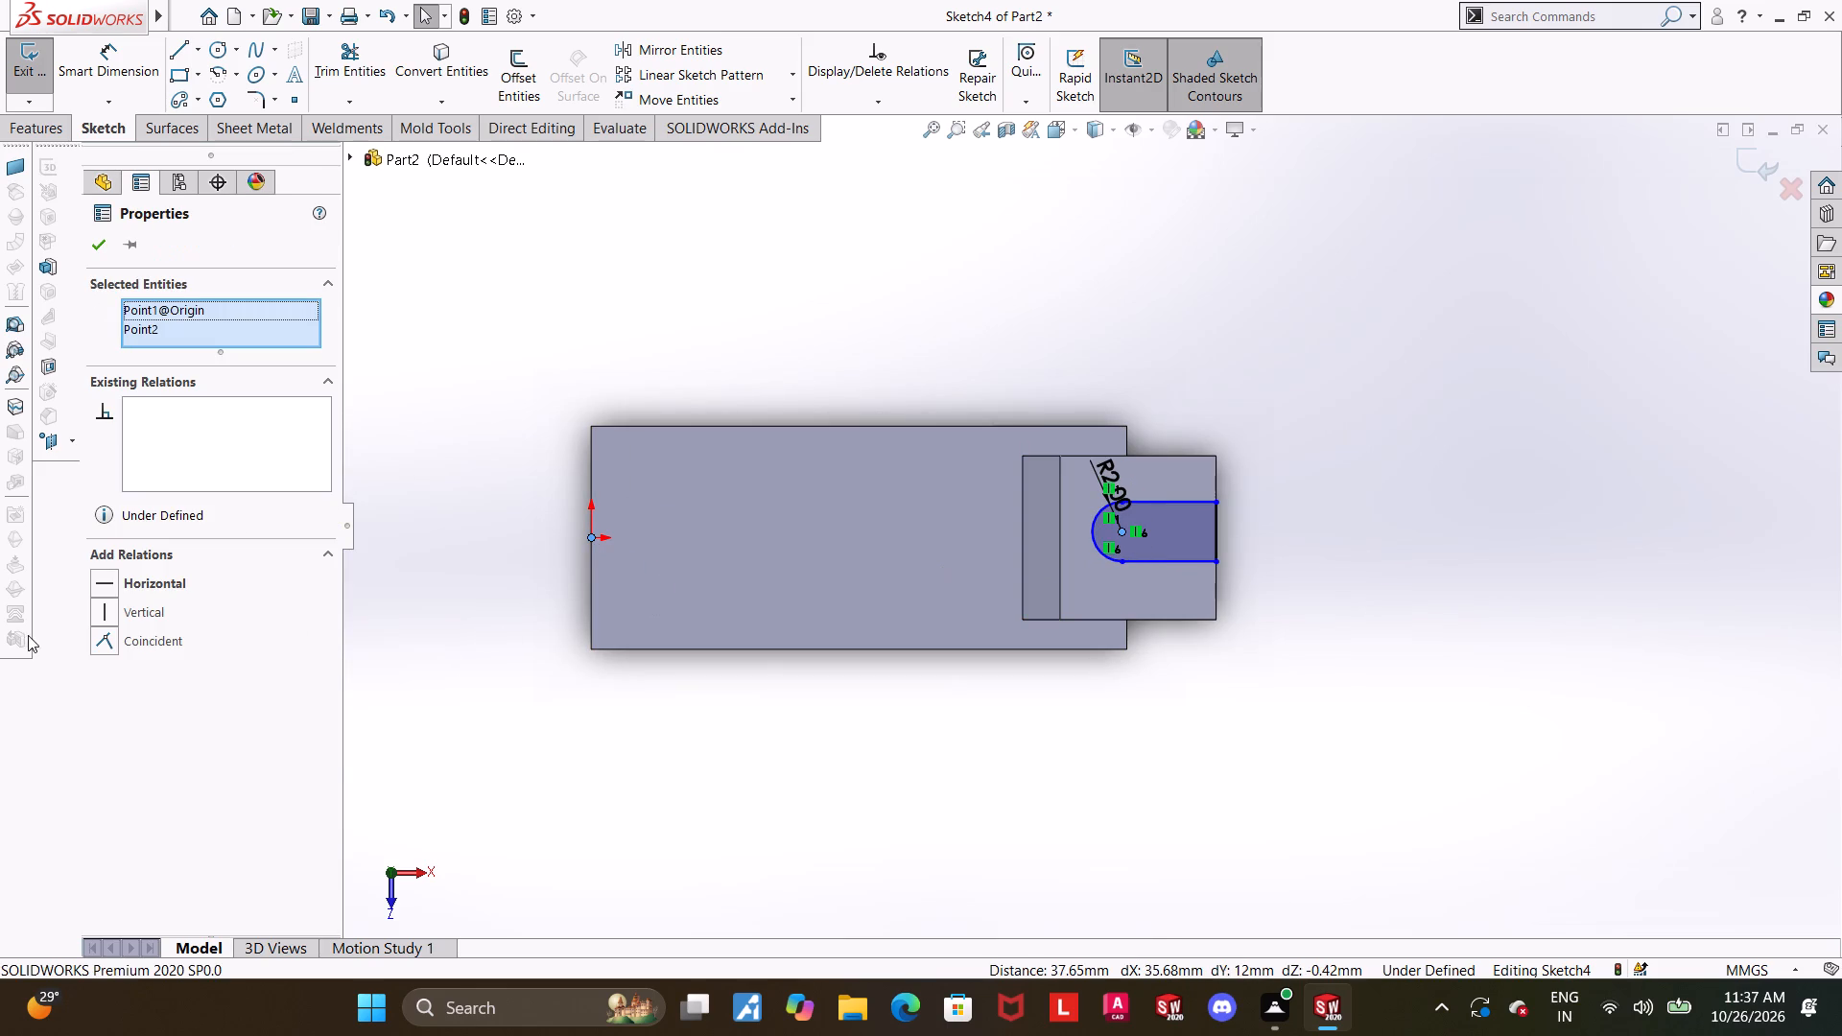
pyautogui.click(100, 588)
pyautogui.click(1195, 460)
pyautogui.click(1366, 511)
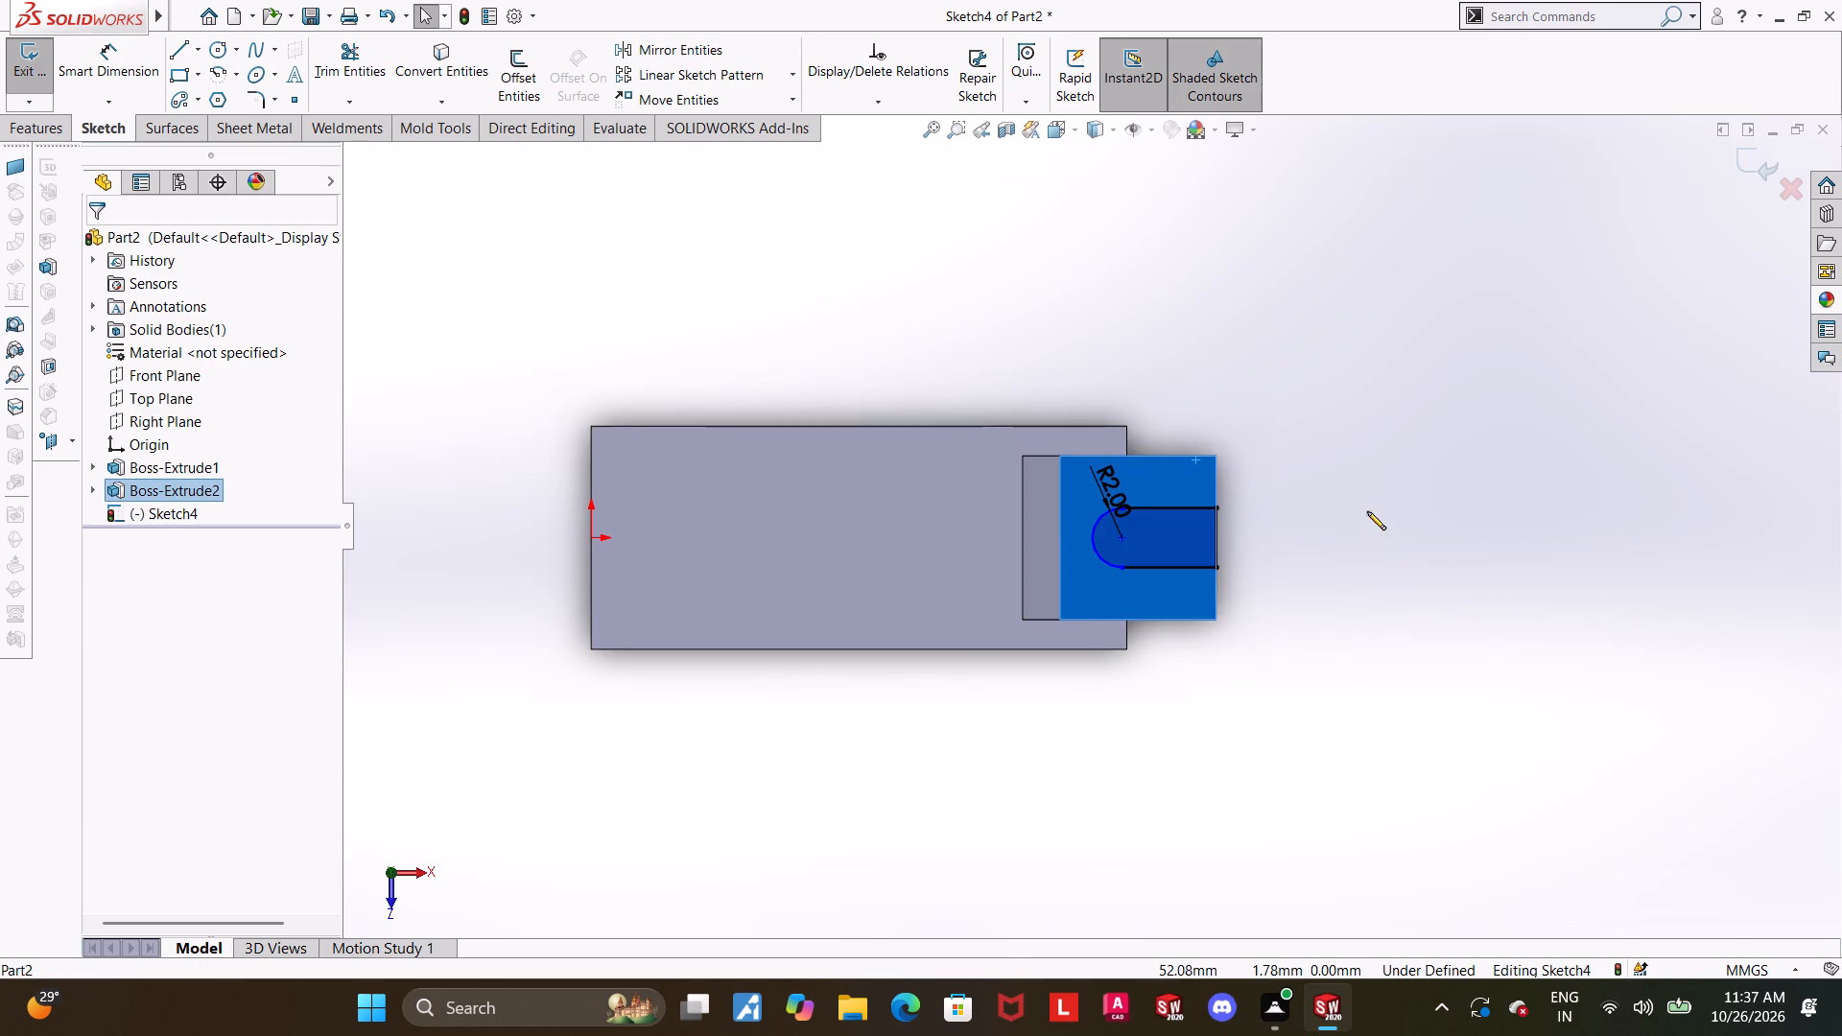
# Dimension the distance from the slot arc's centre to the vertical line on the hook's outer edge as 4 mm.
pyautogui.click(115, 72)
pyautogui.scroll(1, 1181, 631)
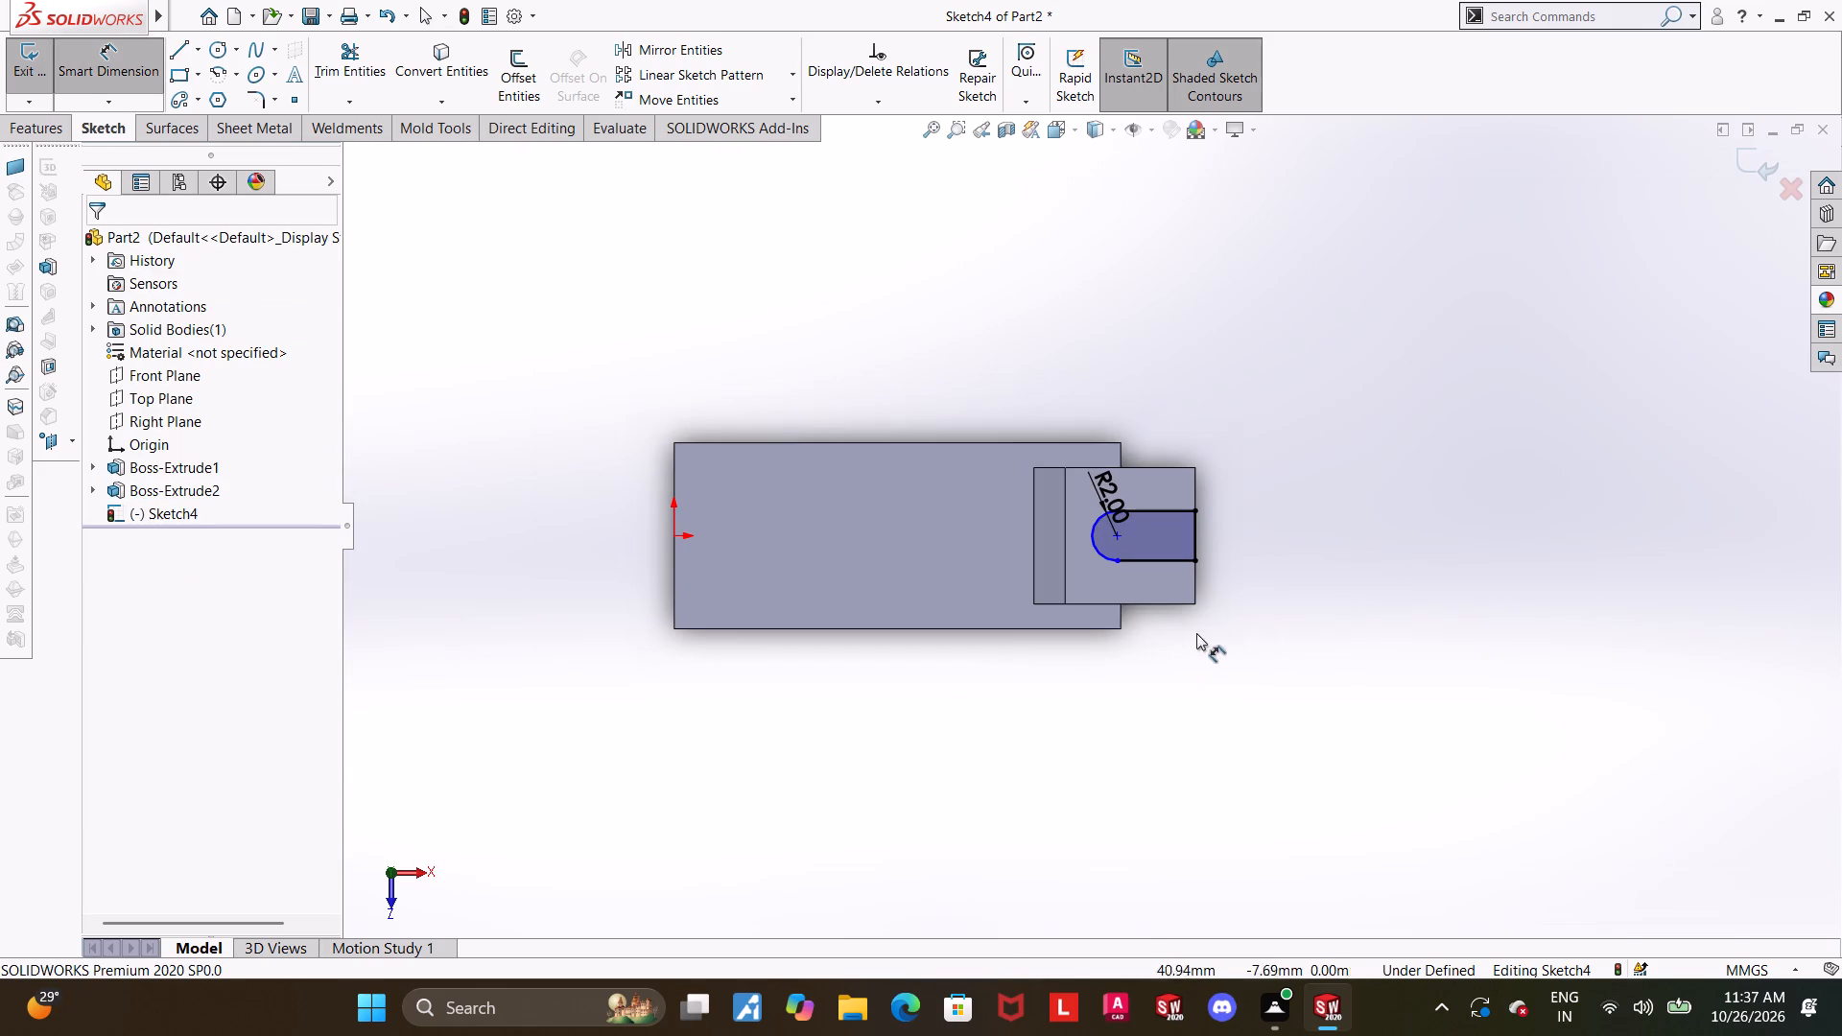
pyautogui.scroll(-2, 1145, 592)
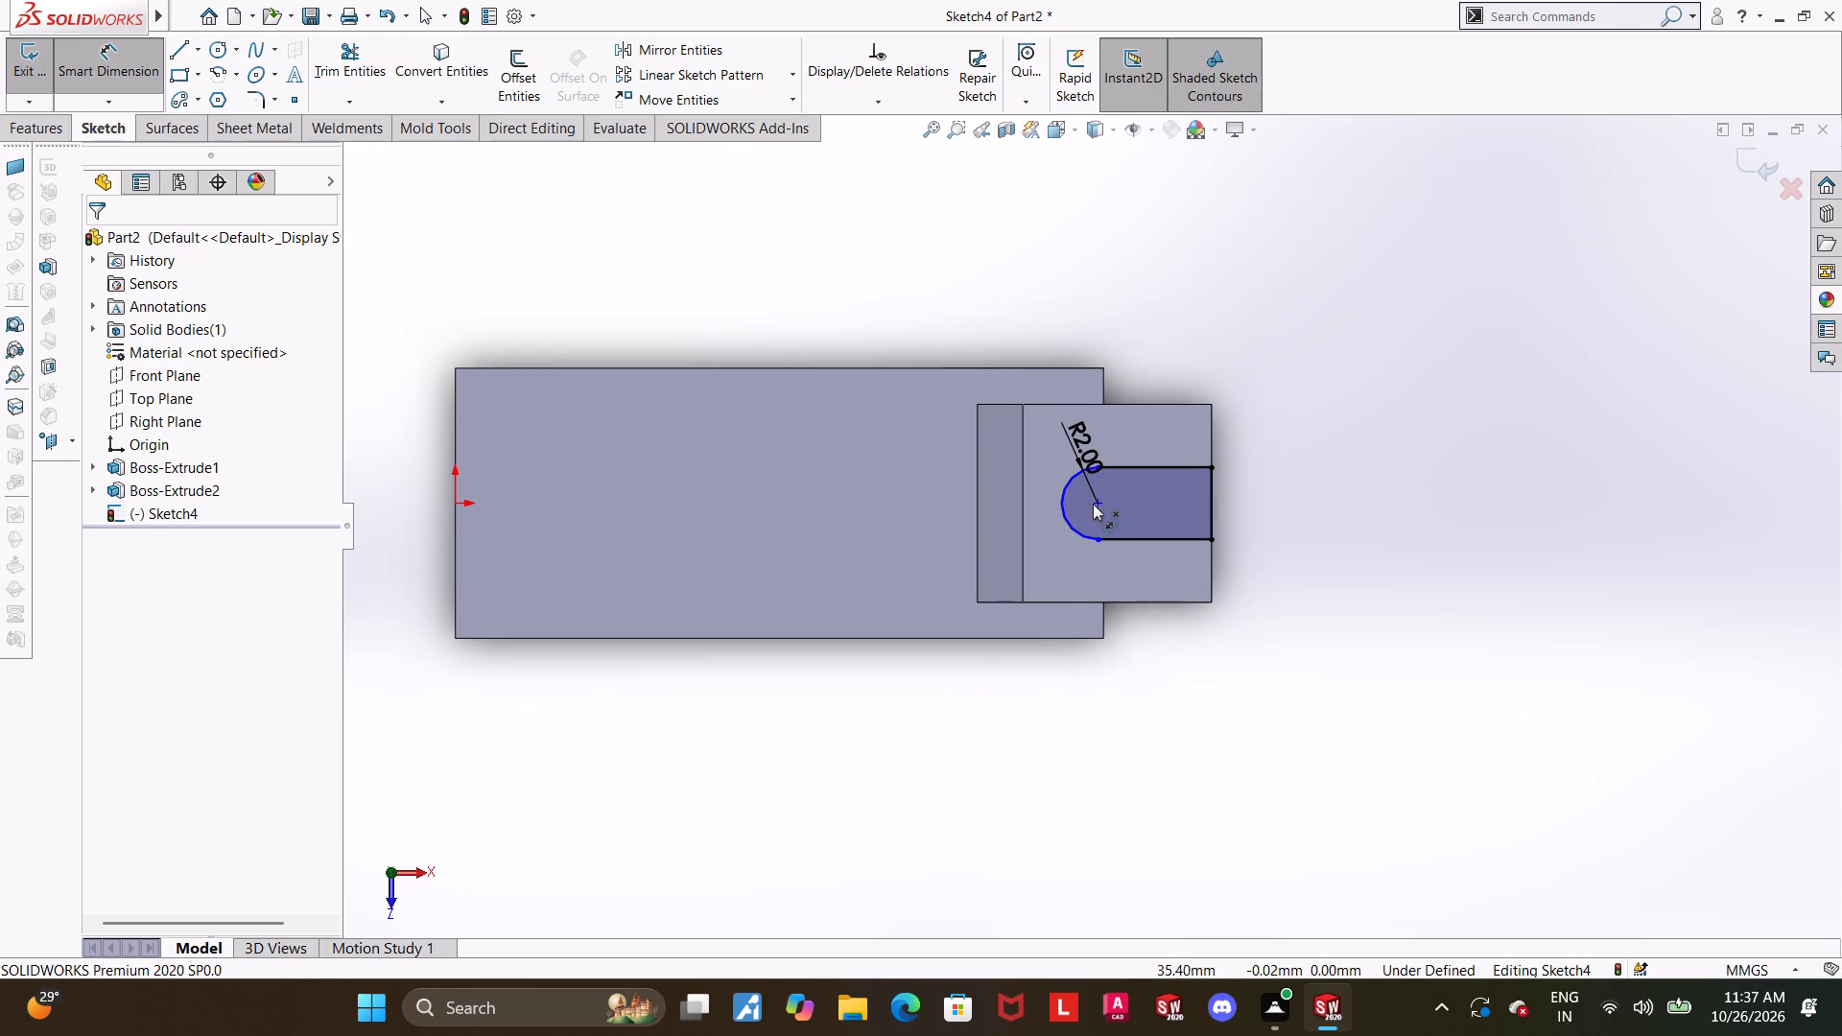
pyautogui.click(1095, 504)
pyautogui.click(1216, 507)
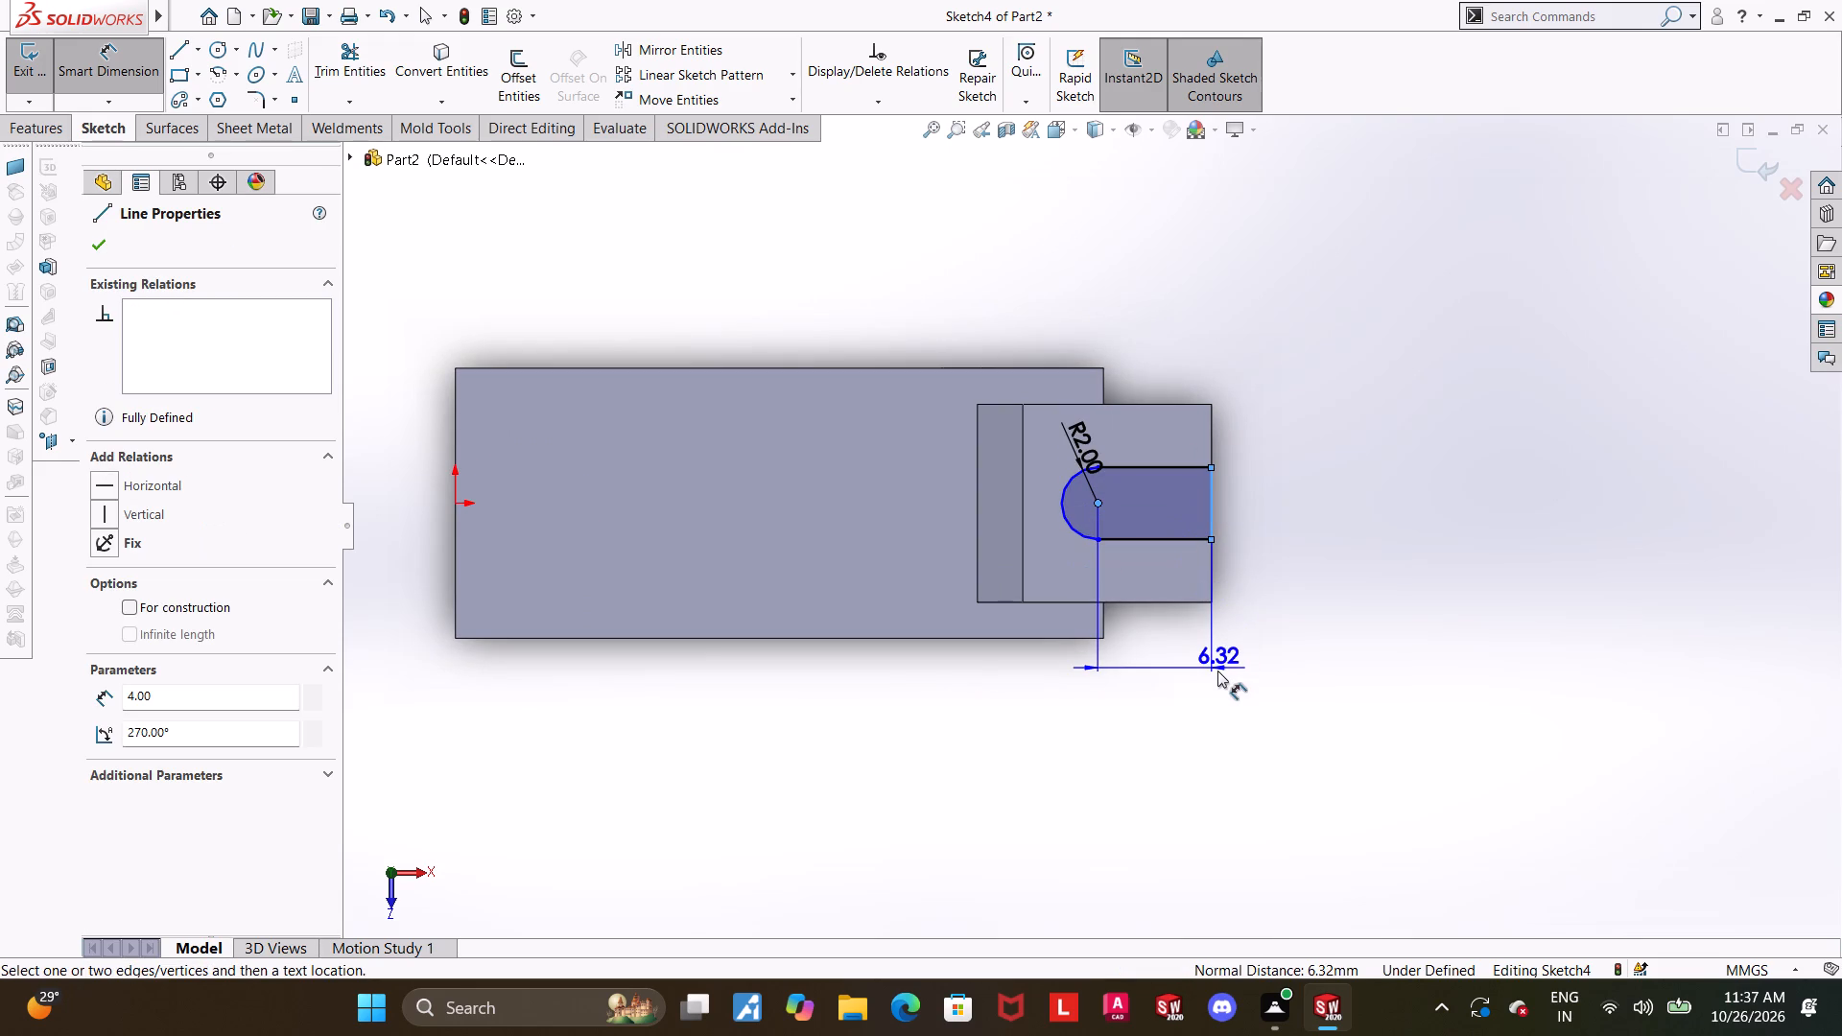
pyautogui.click(1217, 671)
pyautogui.press('4')
pyautogui.press('Return')
pyautogui.press('Escape')
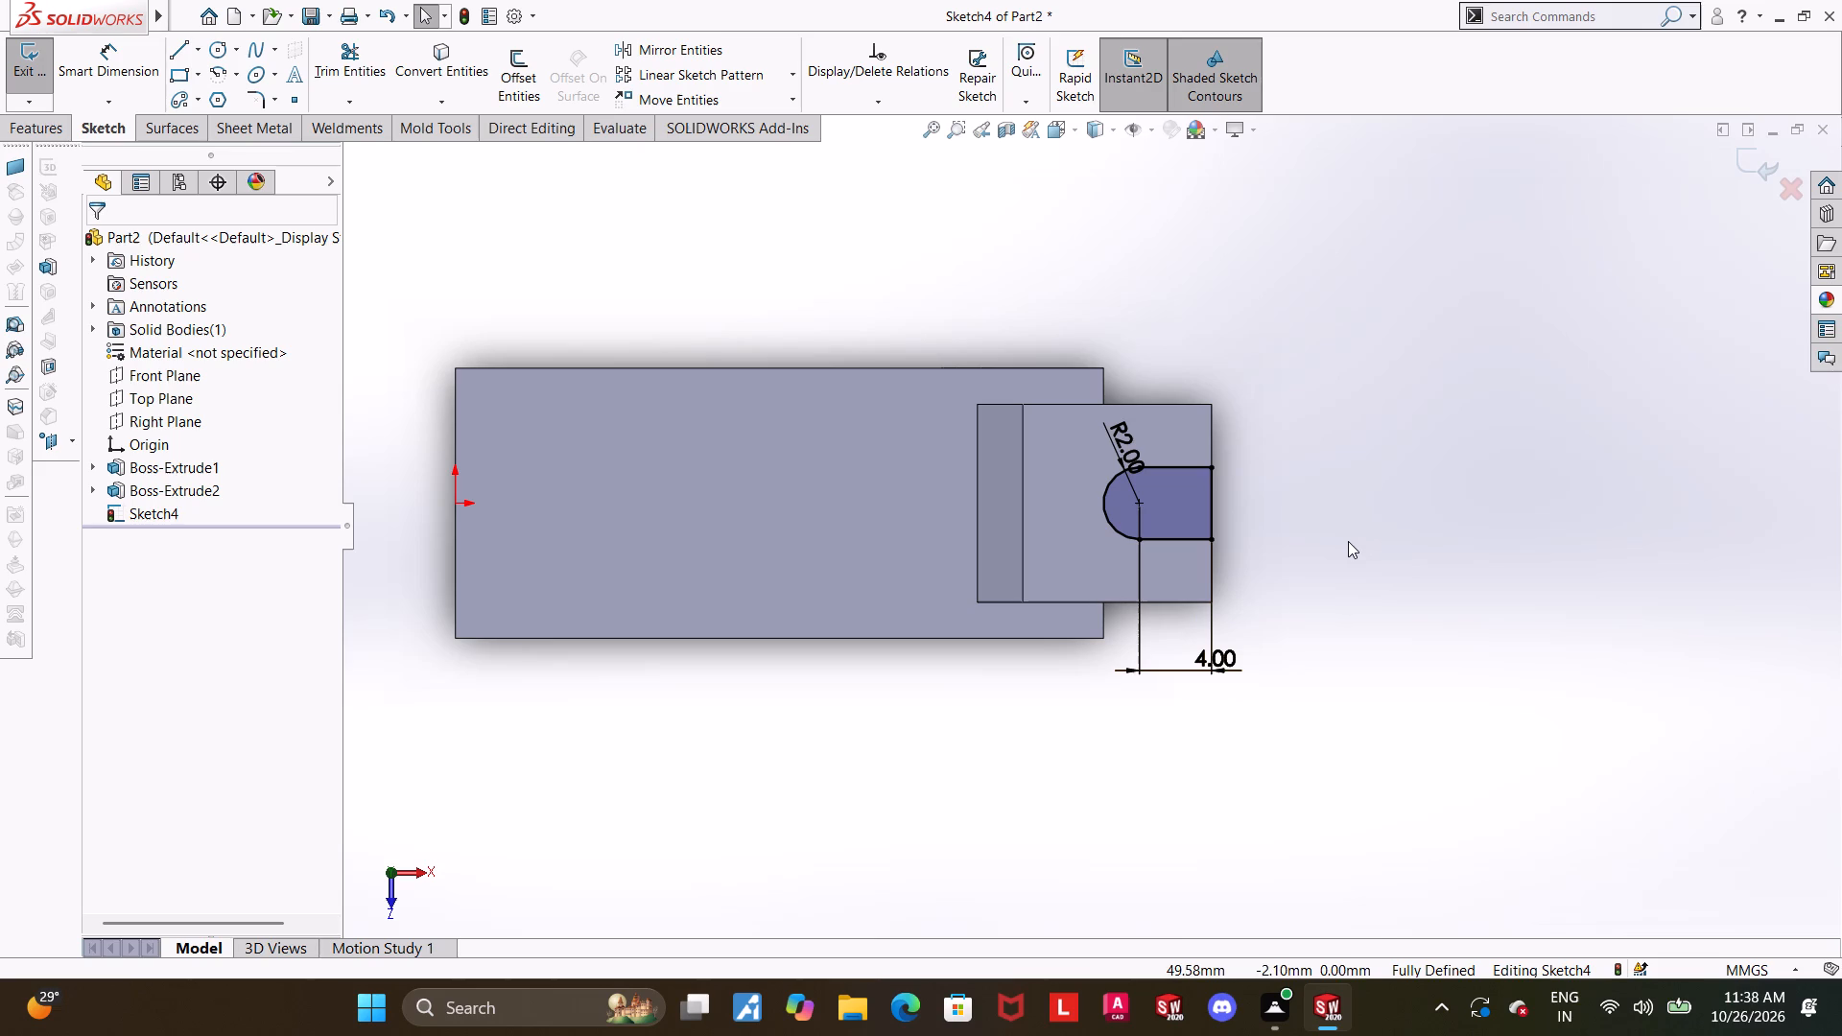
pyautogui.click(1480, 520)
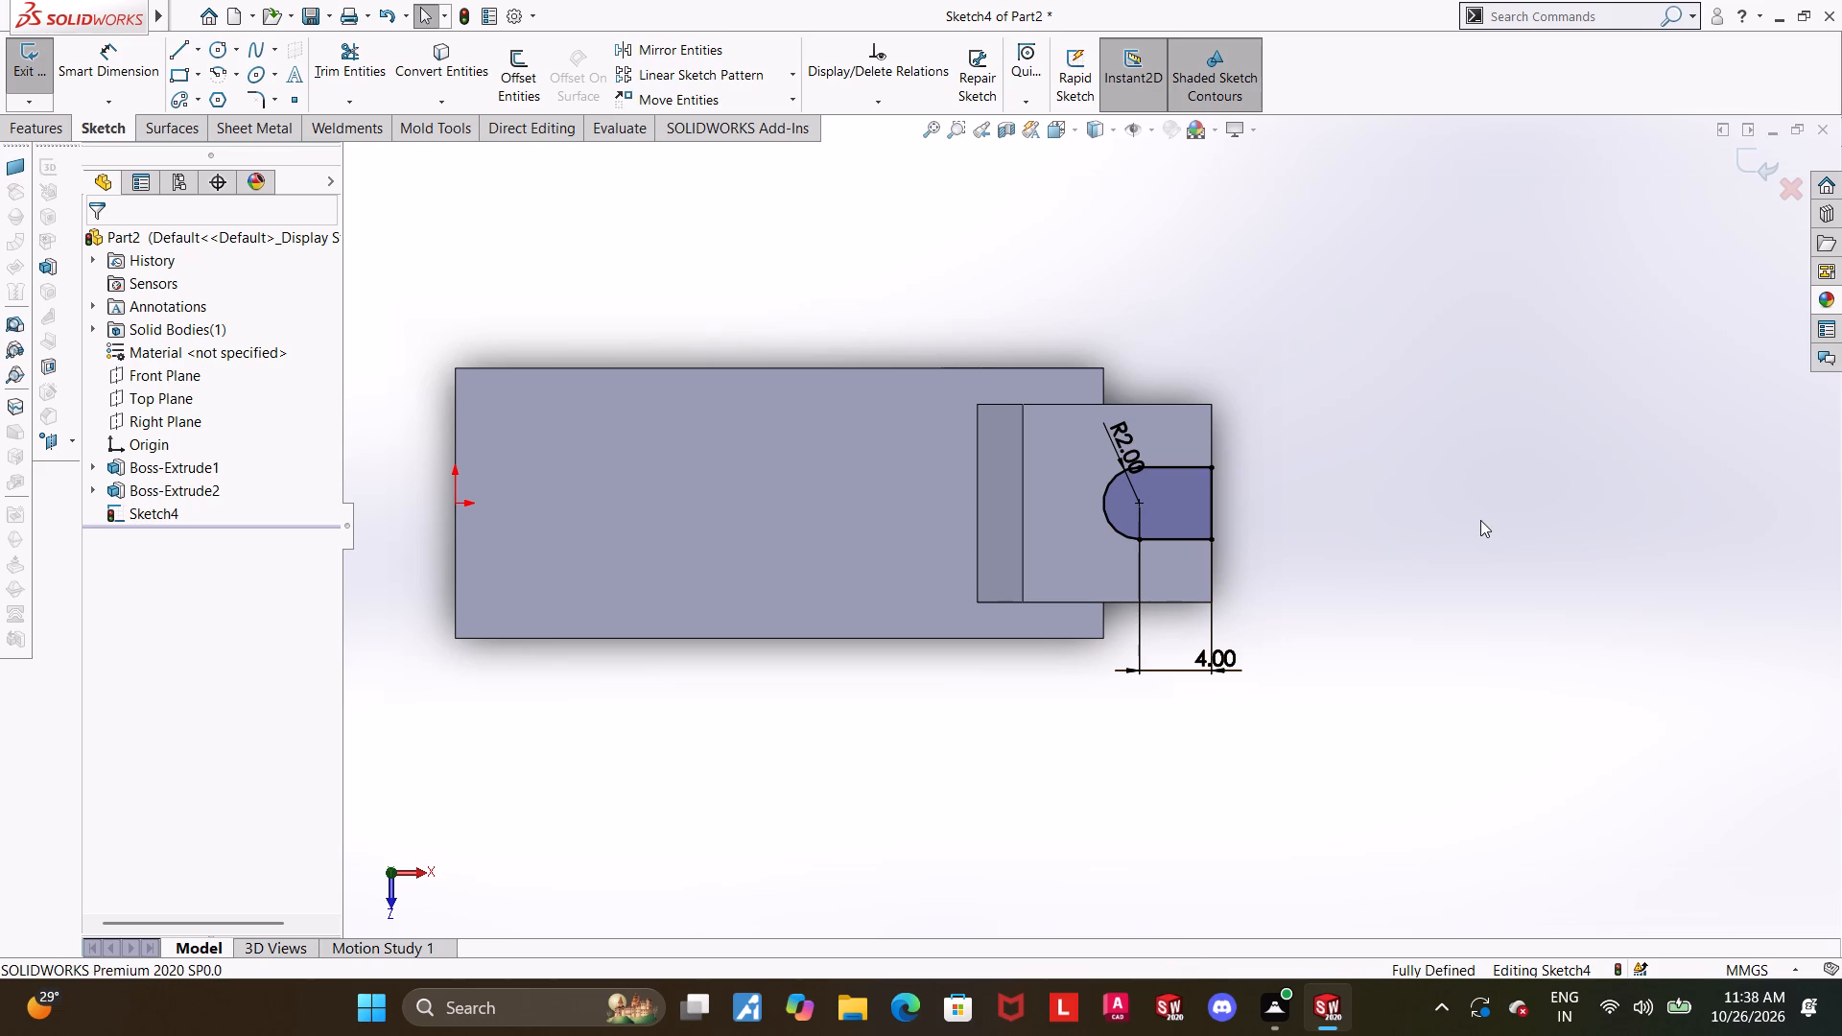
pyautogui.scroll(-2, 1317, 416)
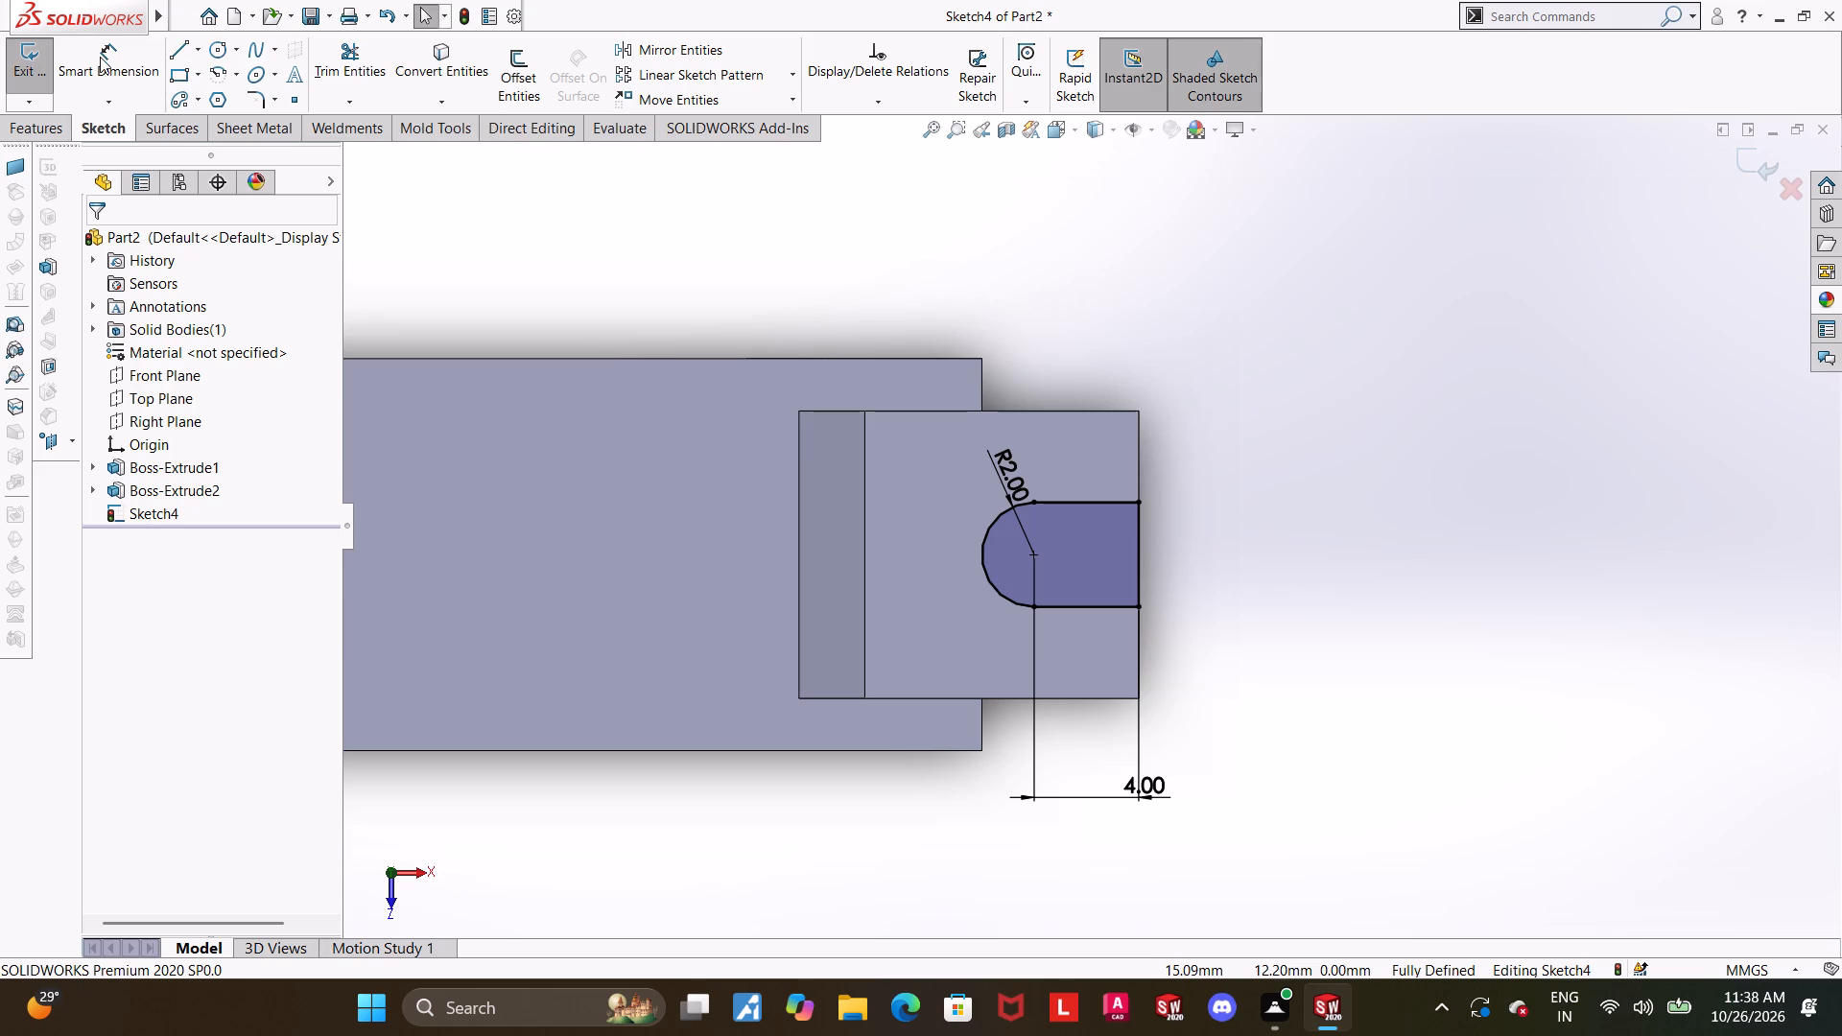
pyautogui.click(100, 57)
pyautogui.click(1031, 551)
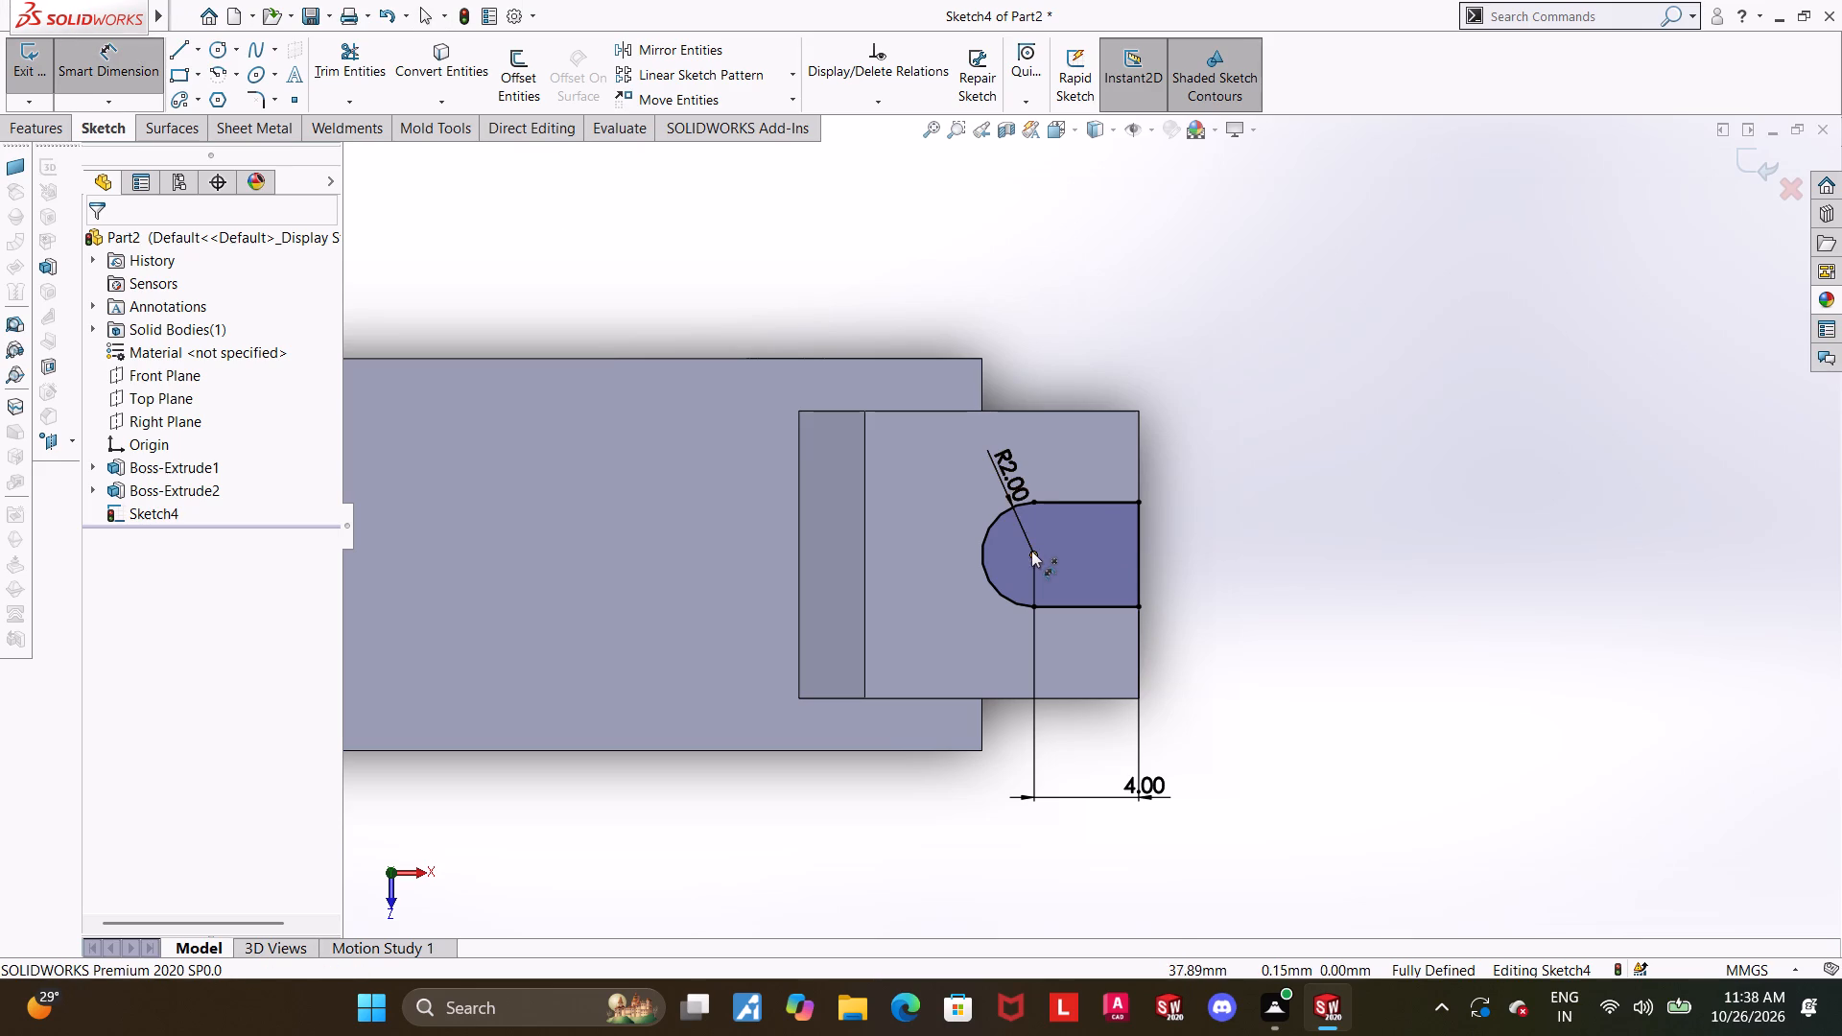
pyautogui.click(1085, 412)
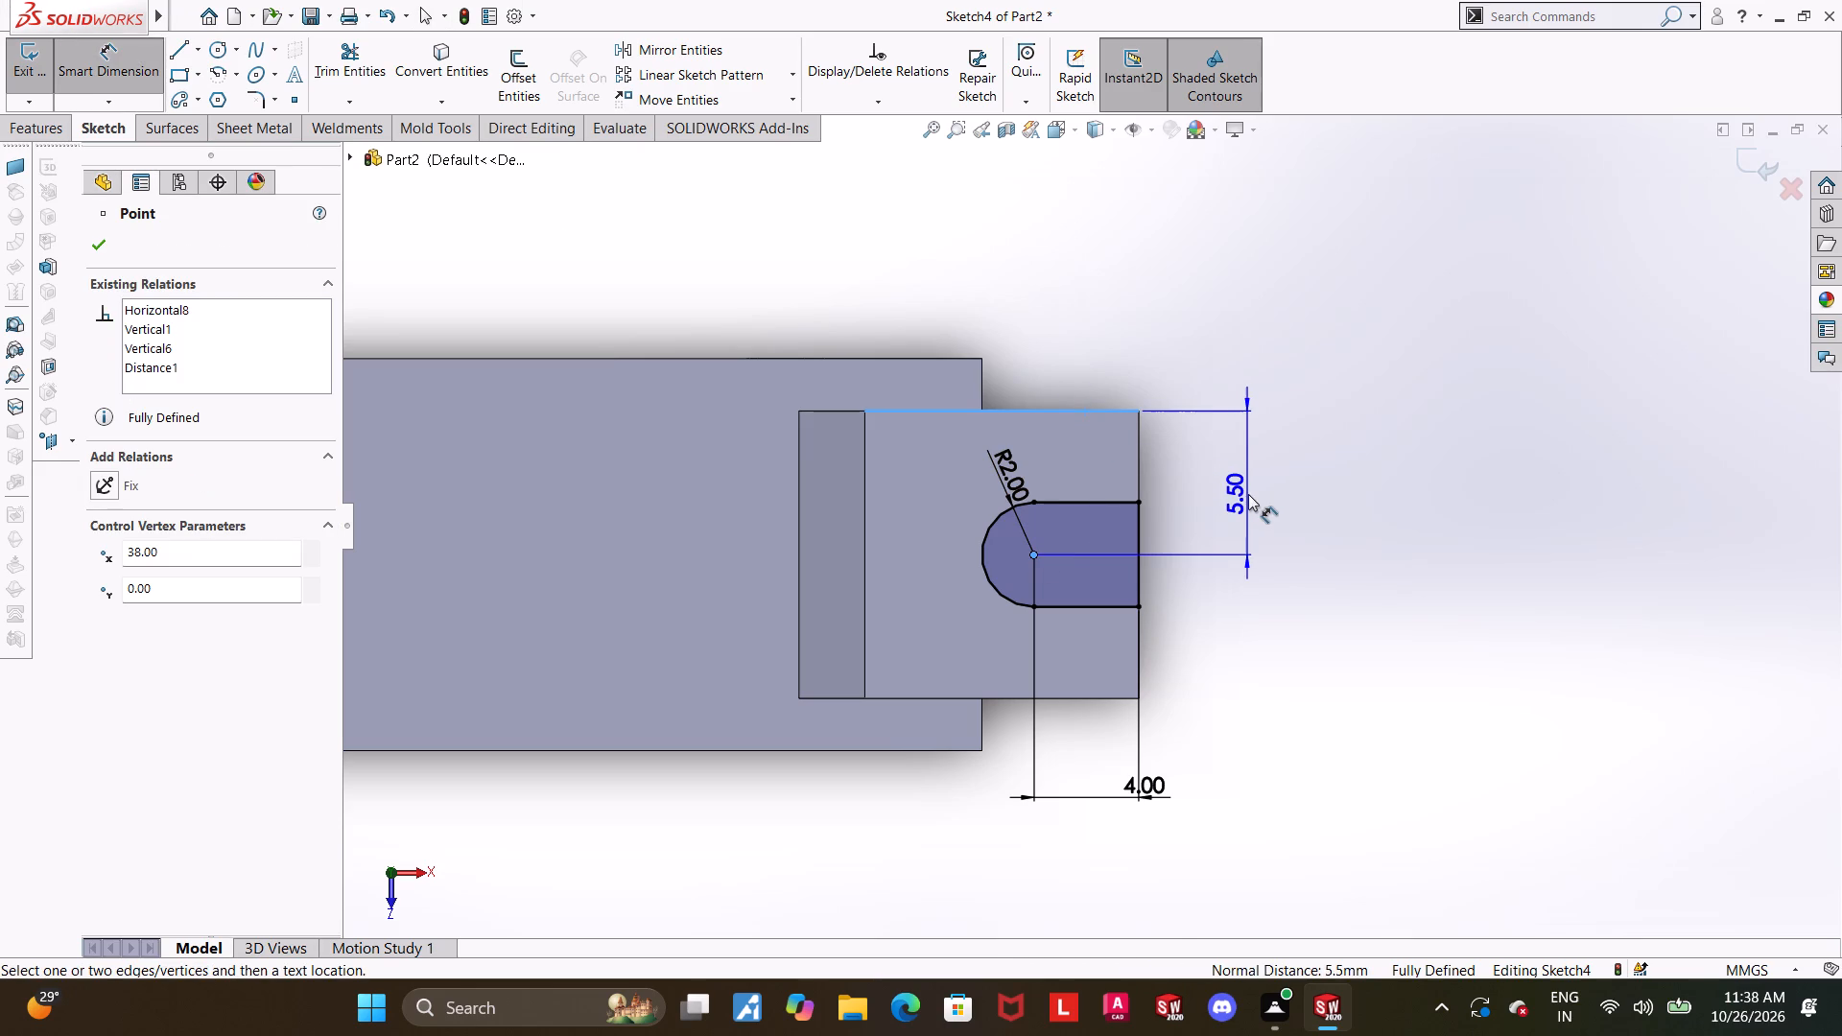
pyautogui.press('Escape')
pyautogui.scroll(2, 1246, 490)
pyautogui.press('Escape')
# Close the sketch and cut-extrude the slot profile through the hooked end with the Up To Next end condition.
pyautogui.moveTo(1228, 561); pyautogui.dragTo(1220, 446, button='middle')
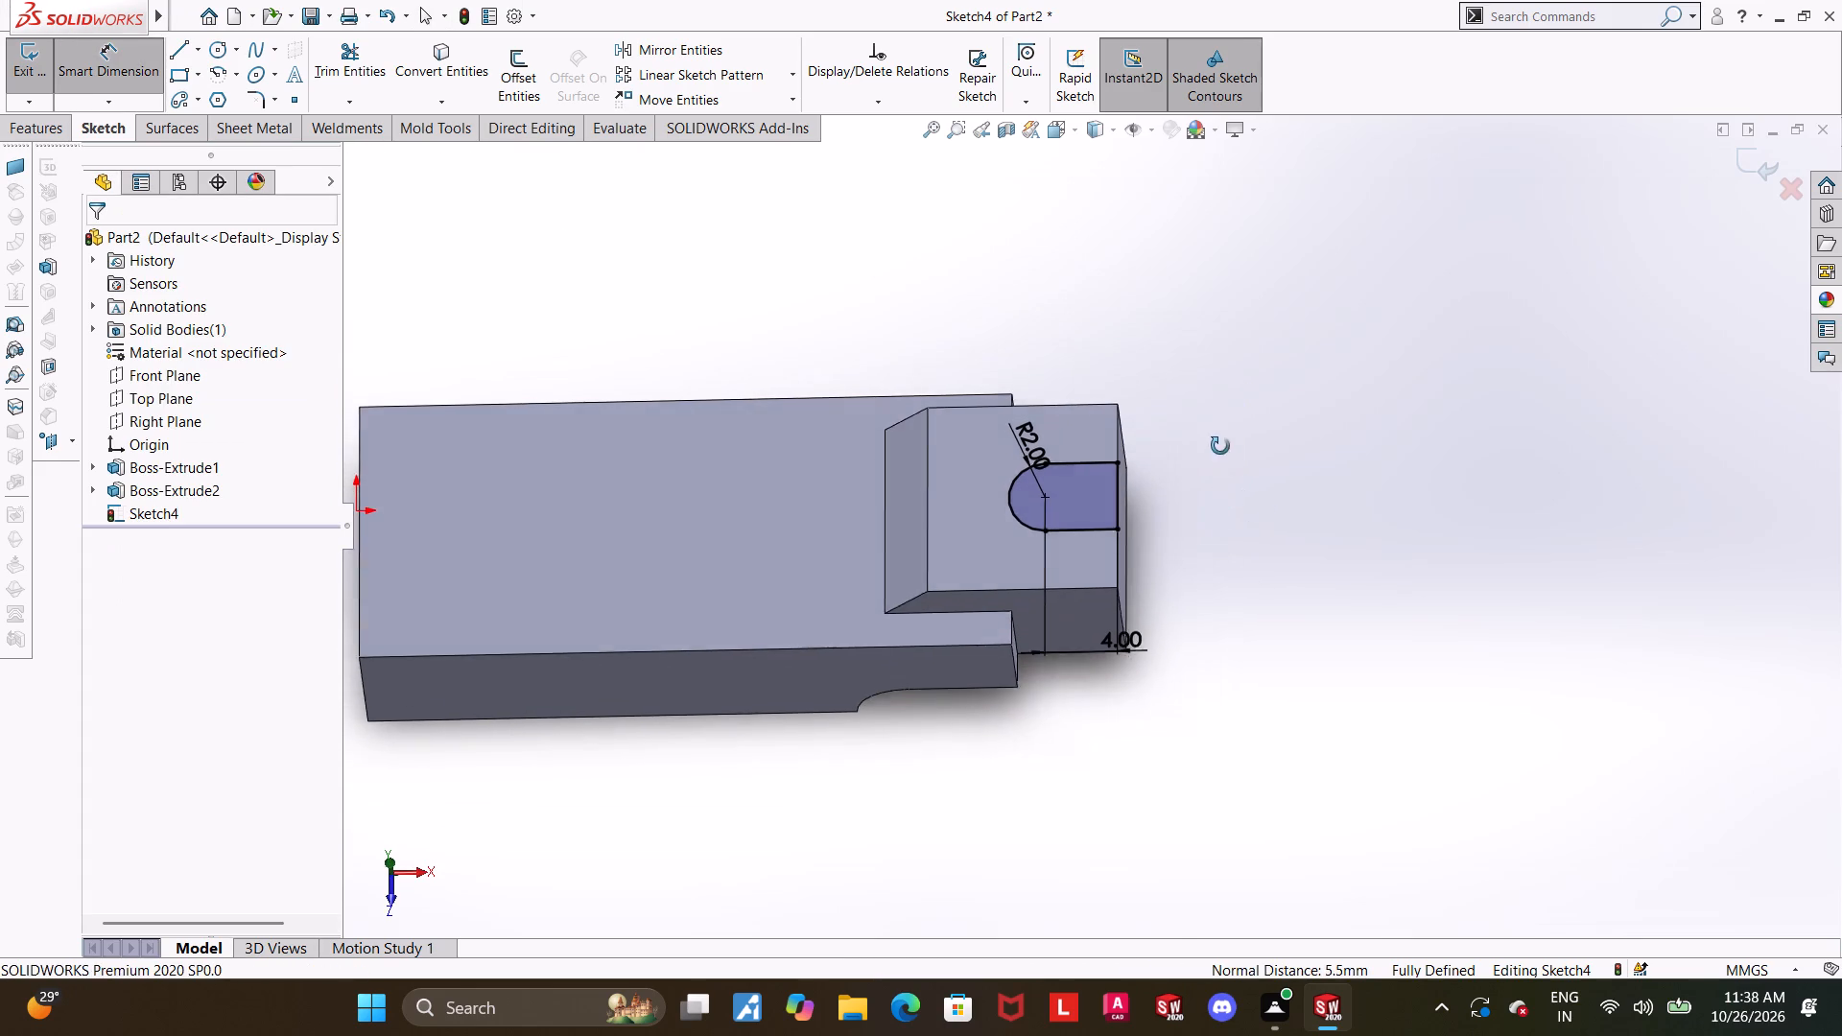
pyautogui.moveTo(1220, 446); pyautogui.dragTo(1219, 445, button='middle')
pyautogui.press('Escape')
pyautogui.click(1739, 164)
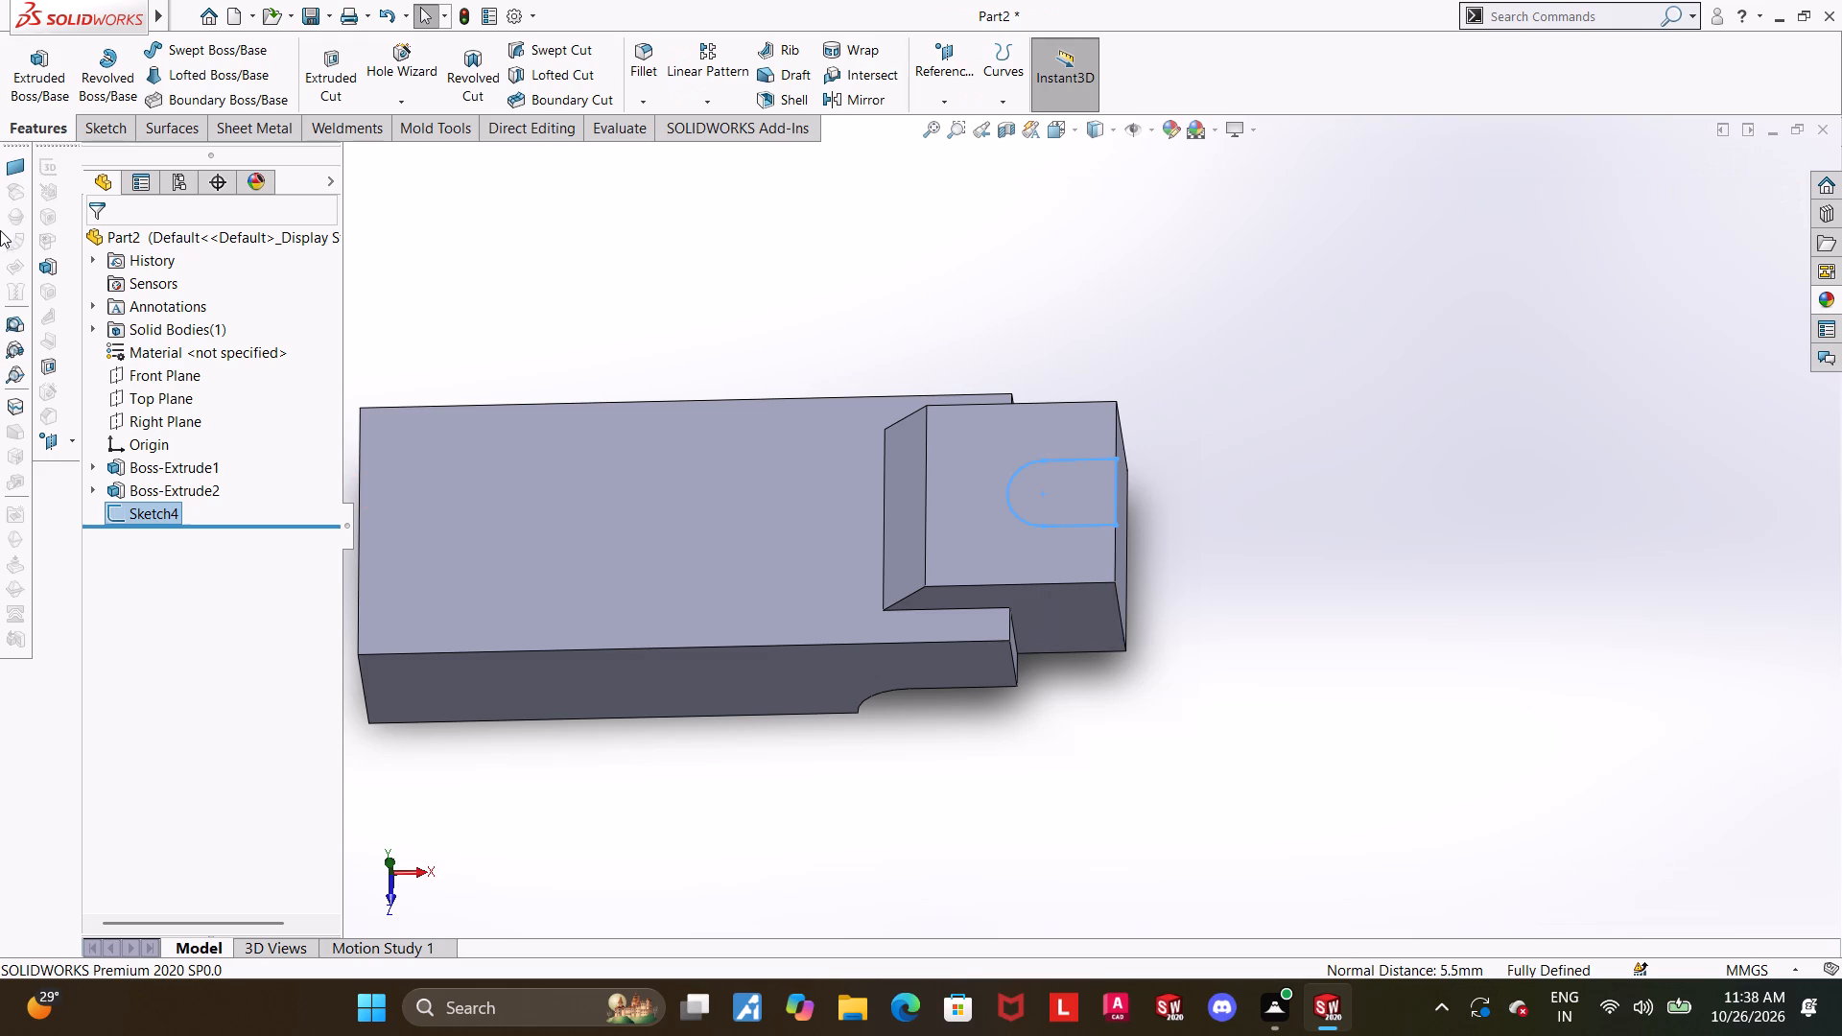
pyautogui.click(326, 62)
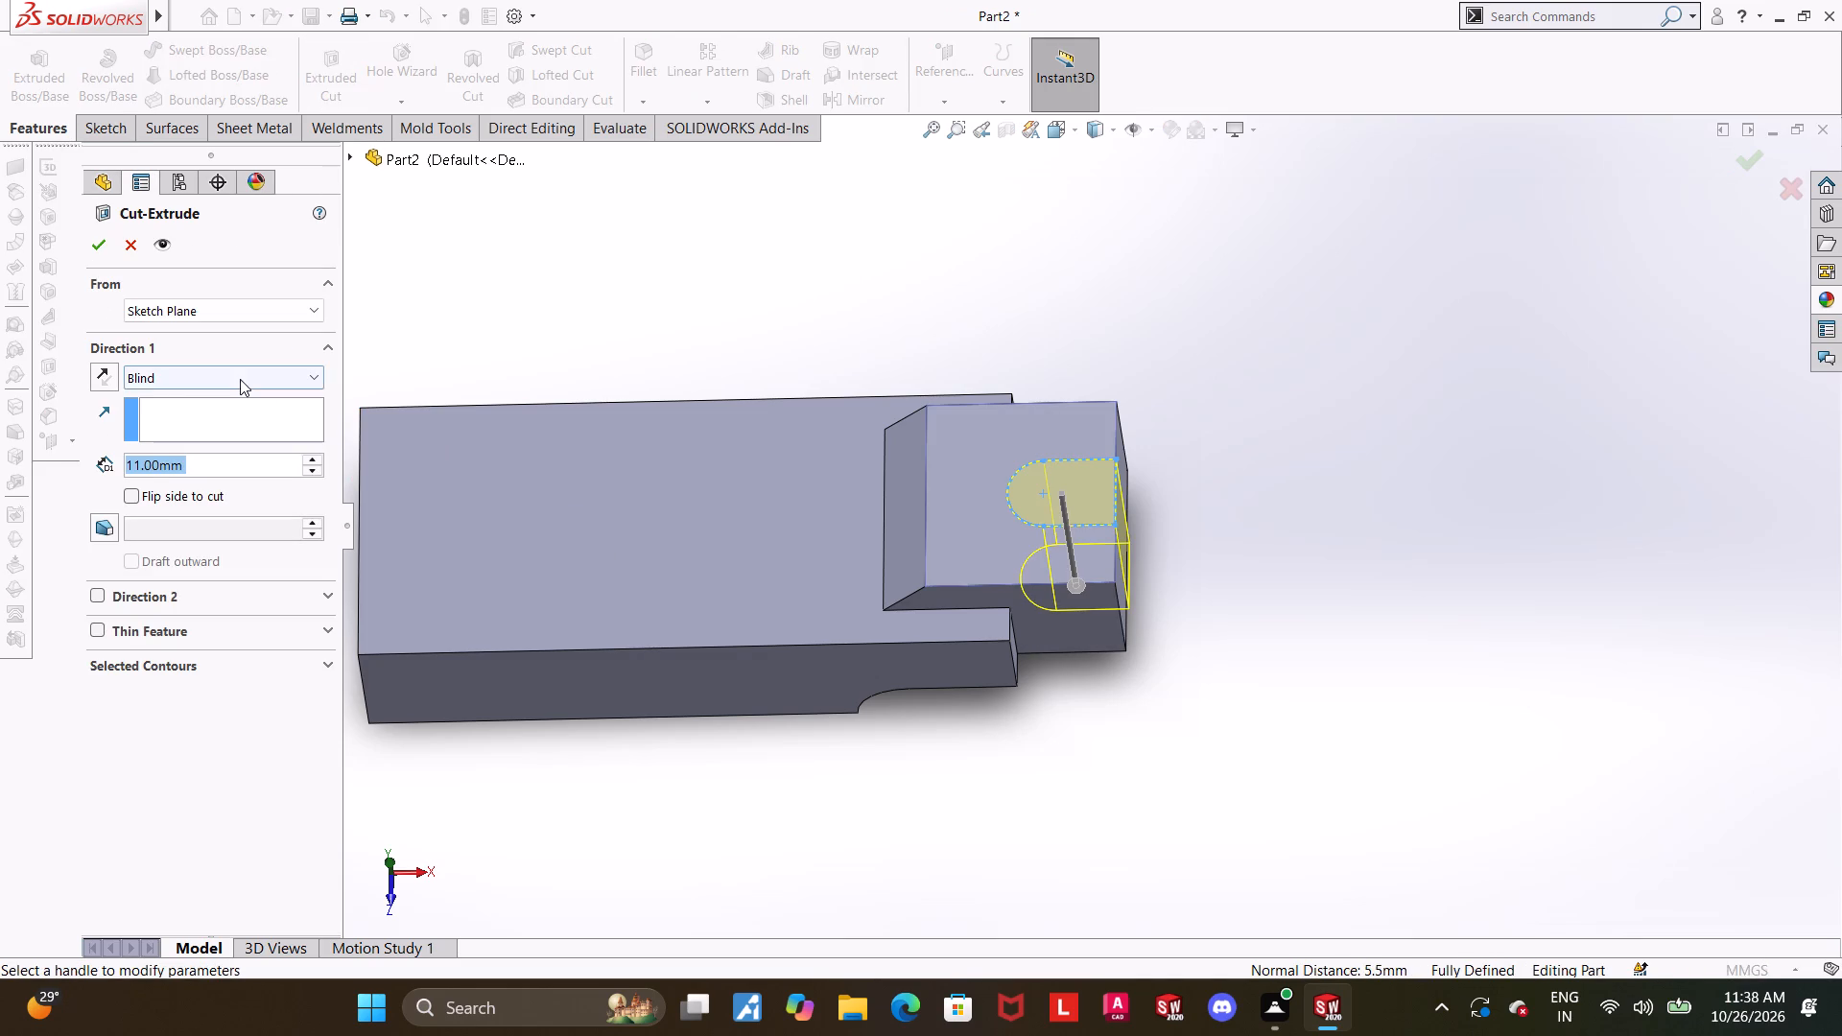
pyautogui.click(240, 379)
pyautogui.click(153, 447)
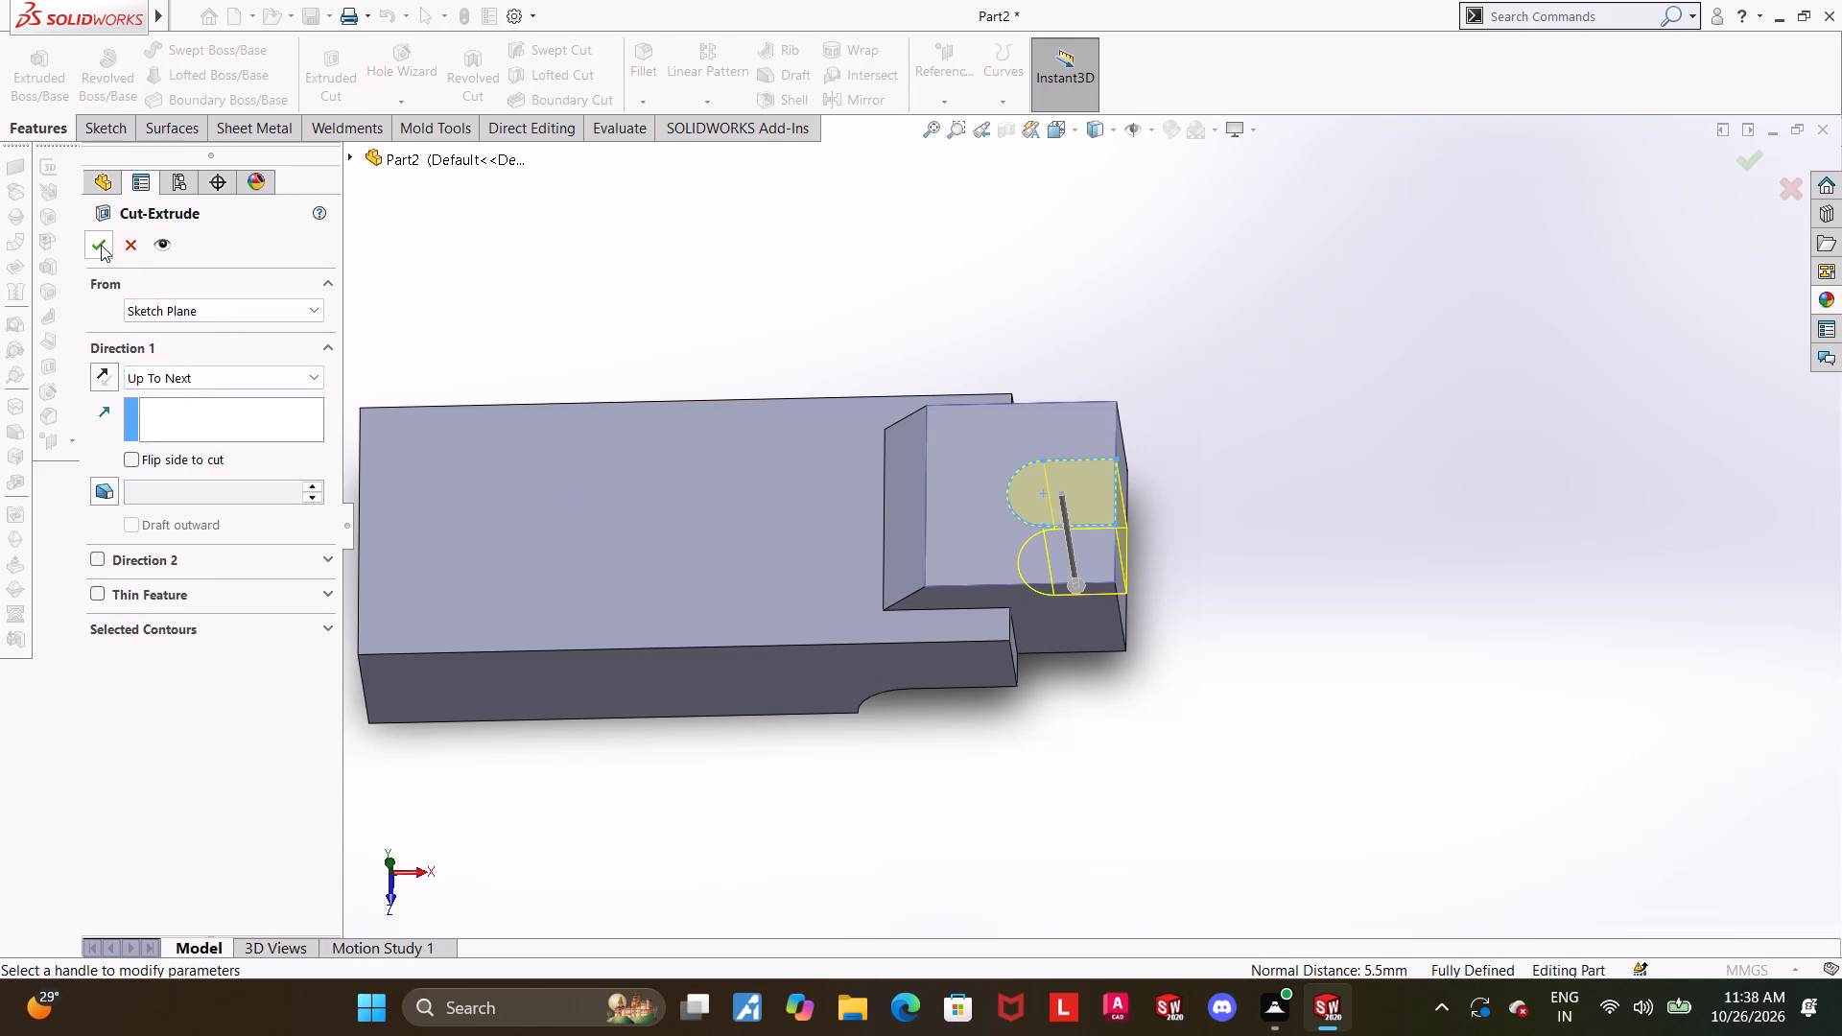
pyautogui.click(101, 245)
# Open a new sketch on the body's recessed underside face around the slot and view it straight on.
pyautogui.click(1318, 713)
pyautogui.moveTo(1074, 718); pyautogui.dragTo(1049, 255, button='middle')
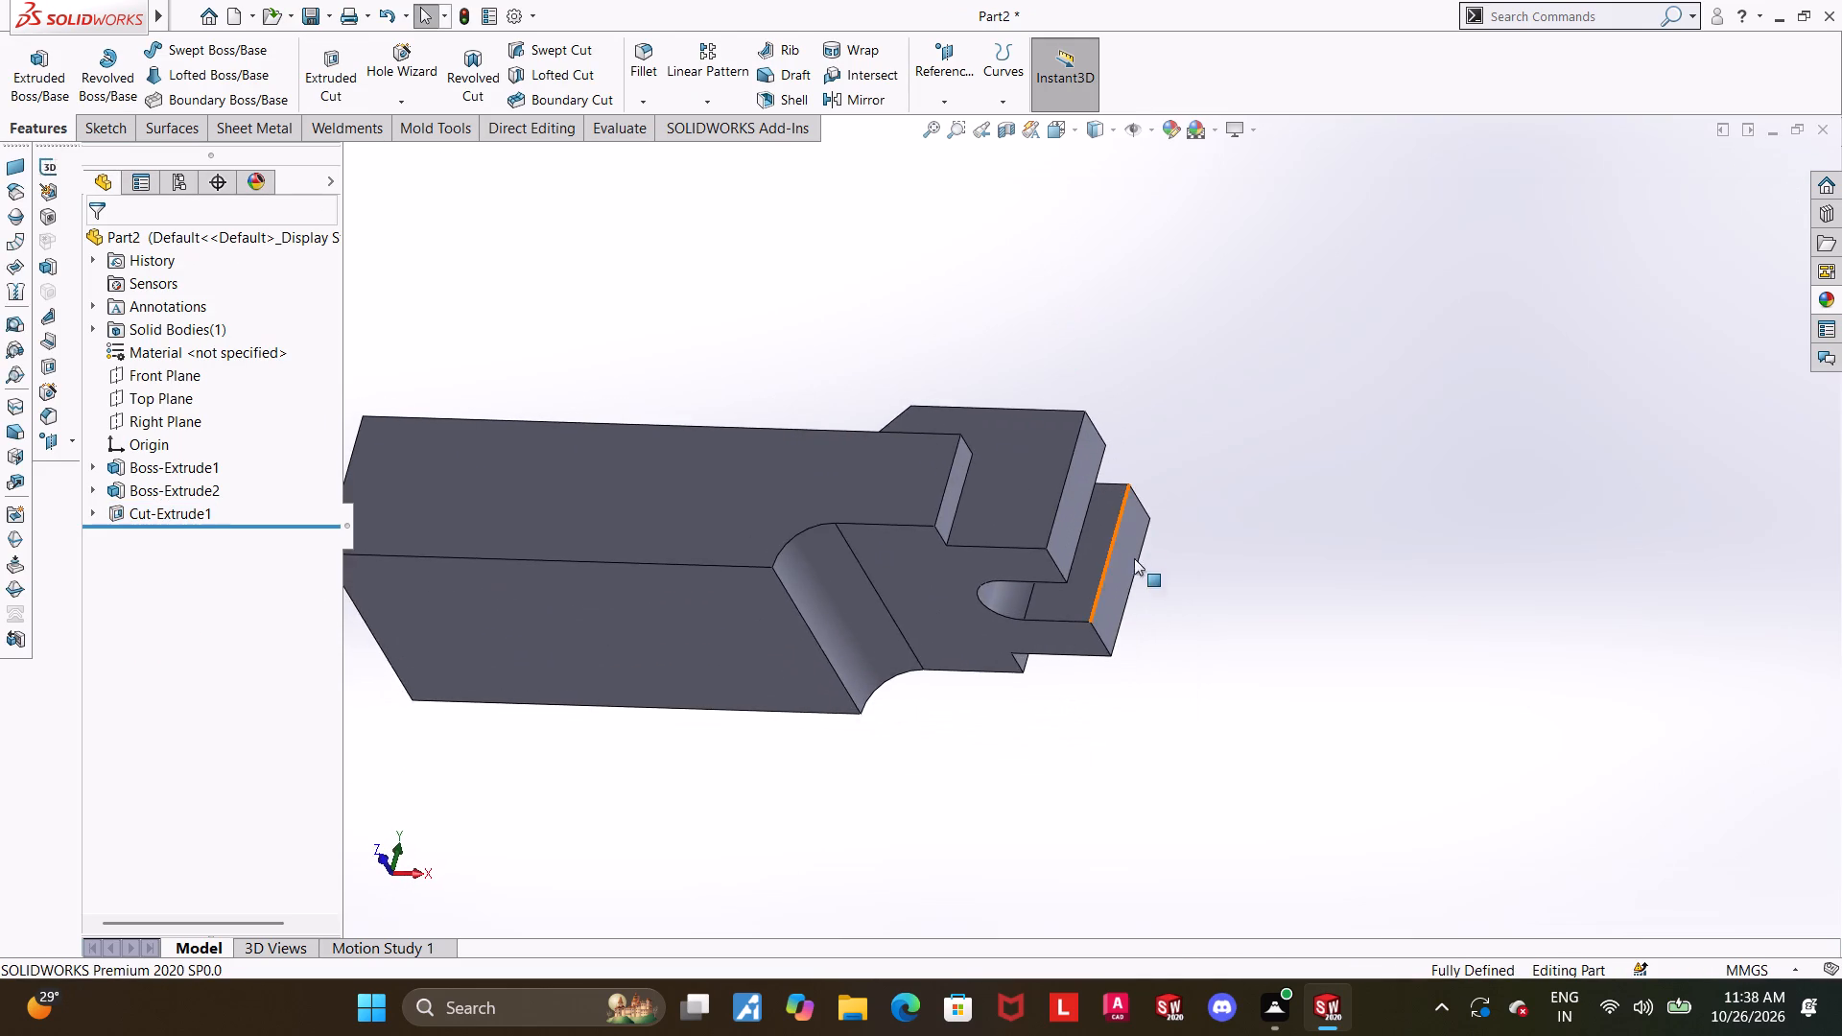
pyautogui.moveTo(1130, 576); pyautogui.dragTo(1197, 310, button='middle')
pyautogui.click(1069, 619)
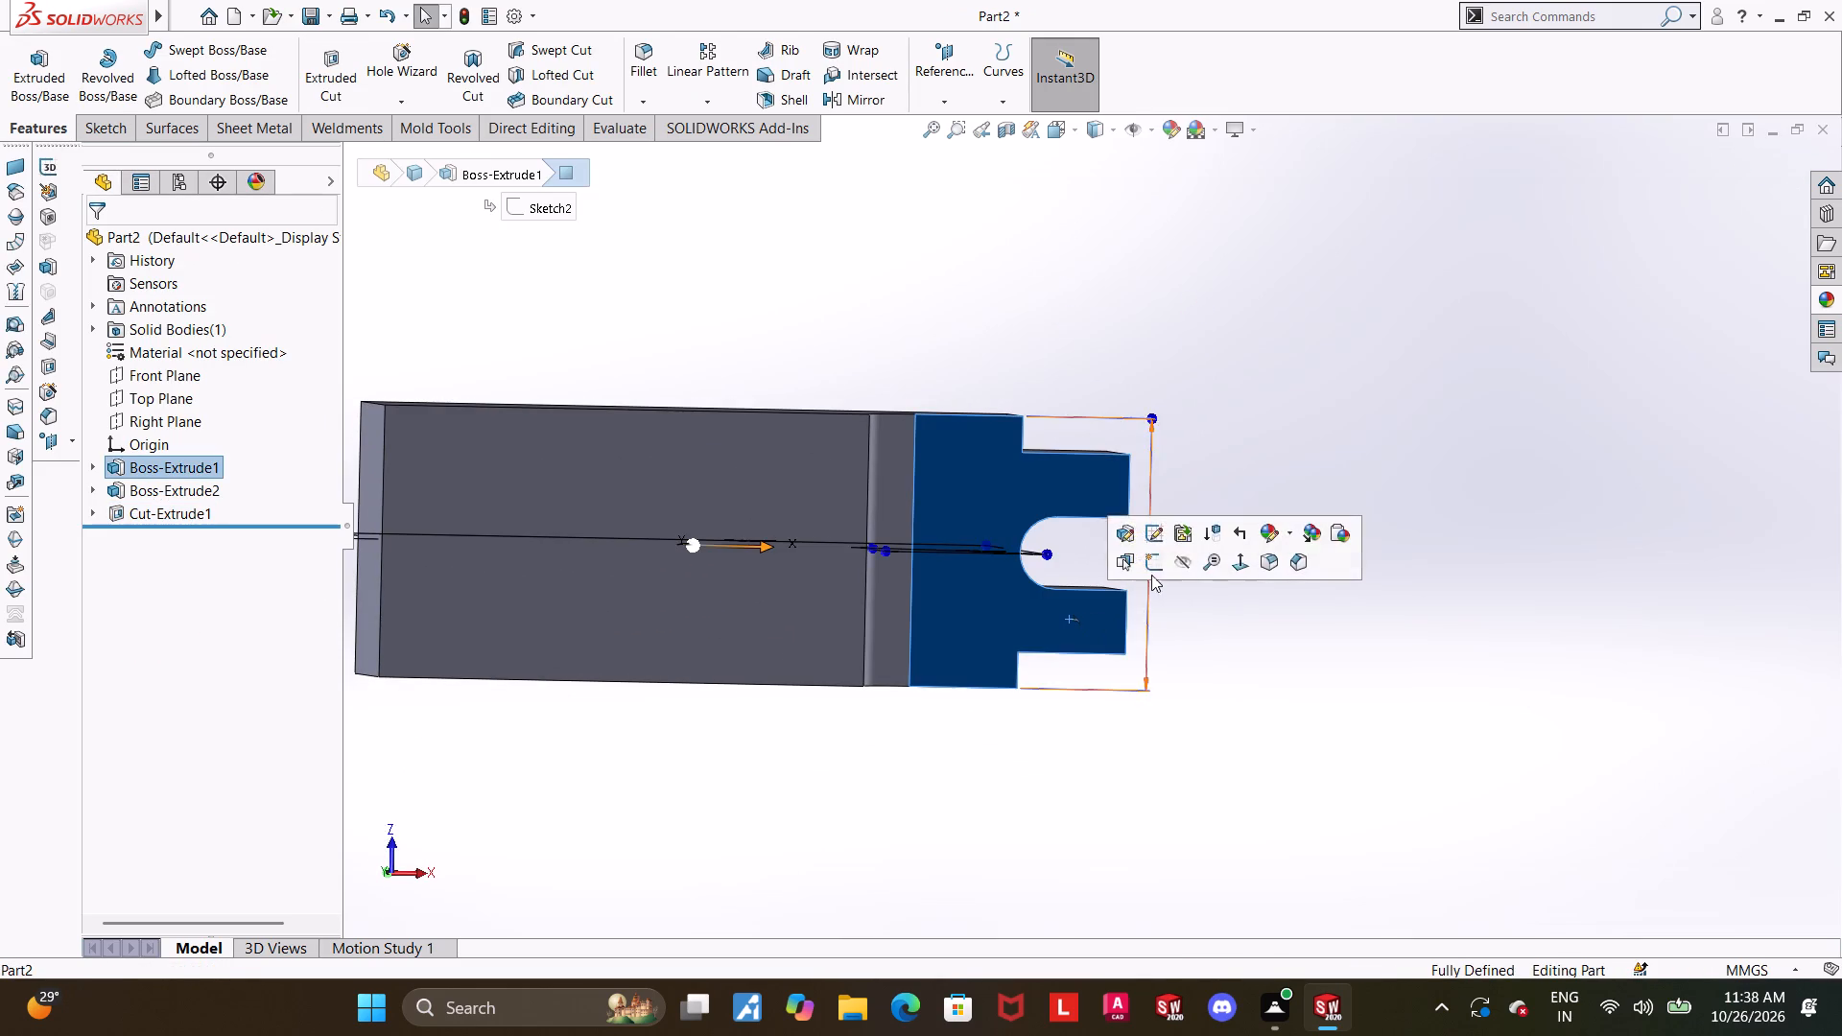
pyautogui.click(1157, 567)
pyautogui.click(149, 549)
pyautogui.click(148, 542)
pyautogui.click(201, 516)
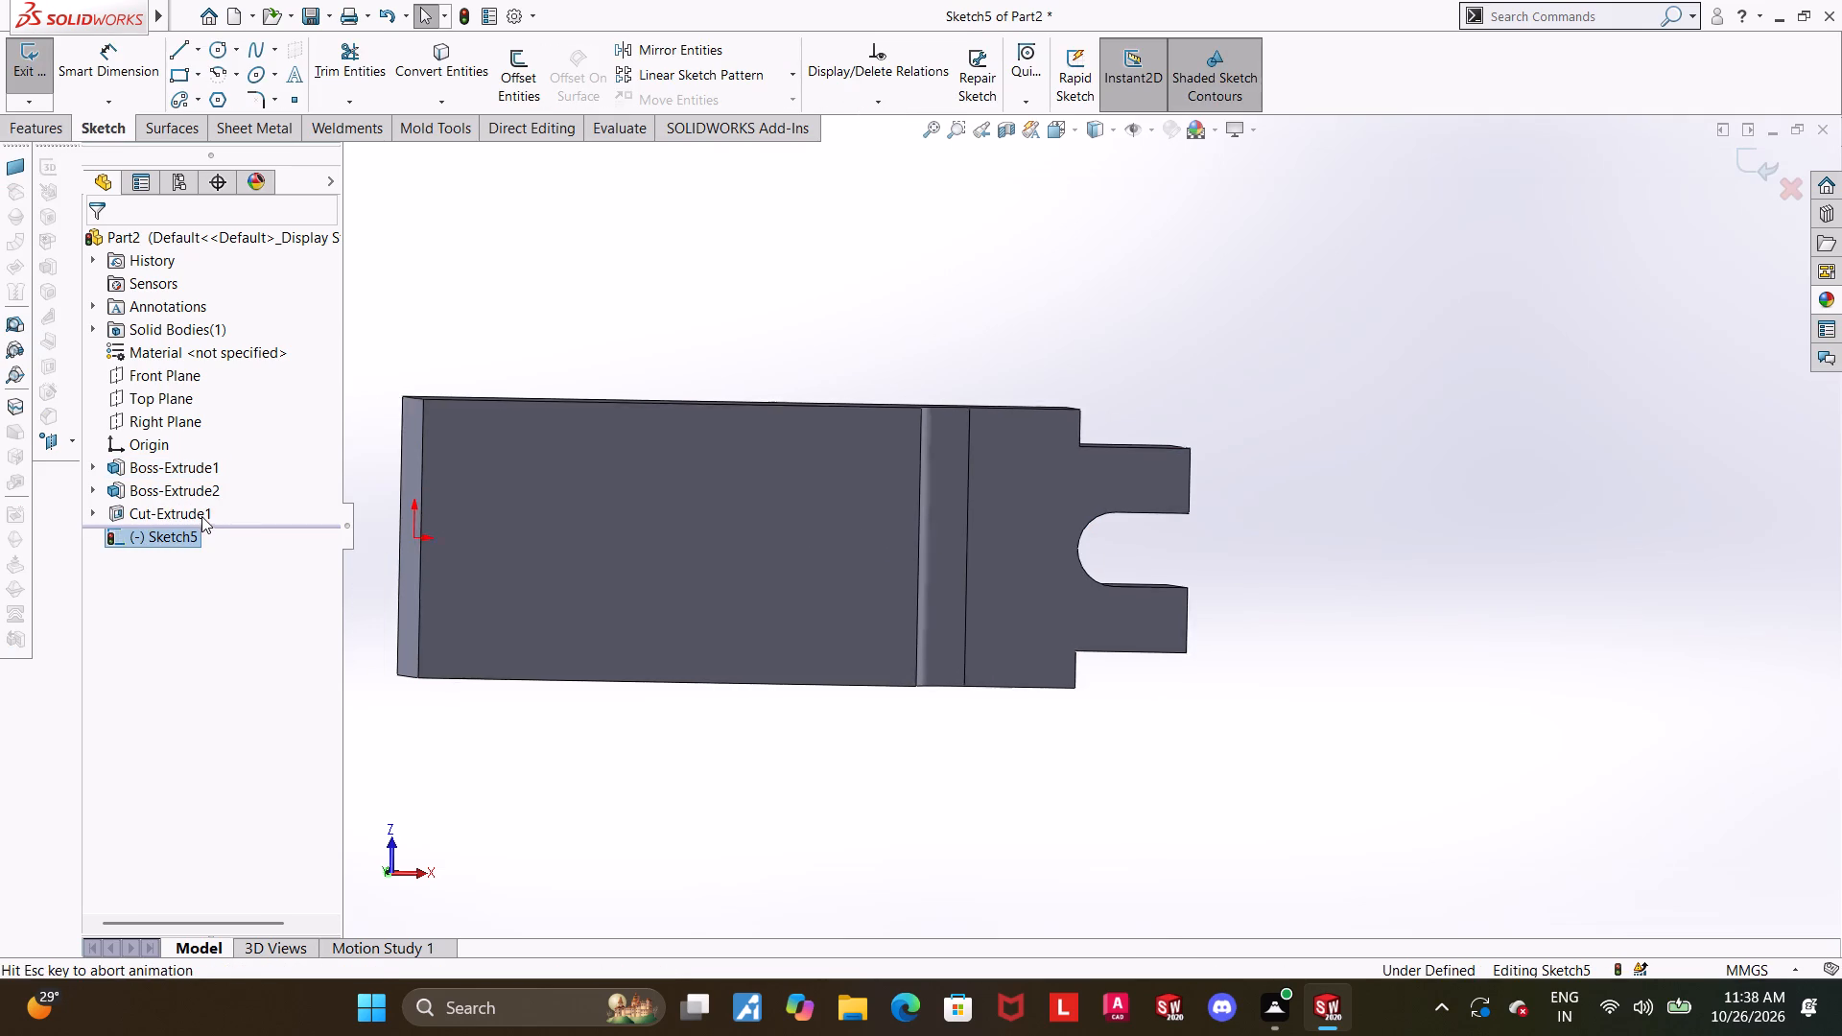
# Sketch a circle of about 3 mm radius centred on the slot's rounded end.
pyautogui.click(220, 53)
pyautogui.scroll(-2, 1616, 433)
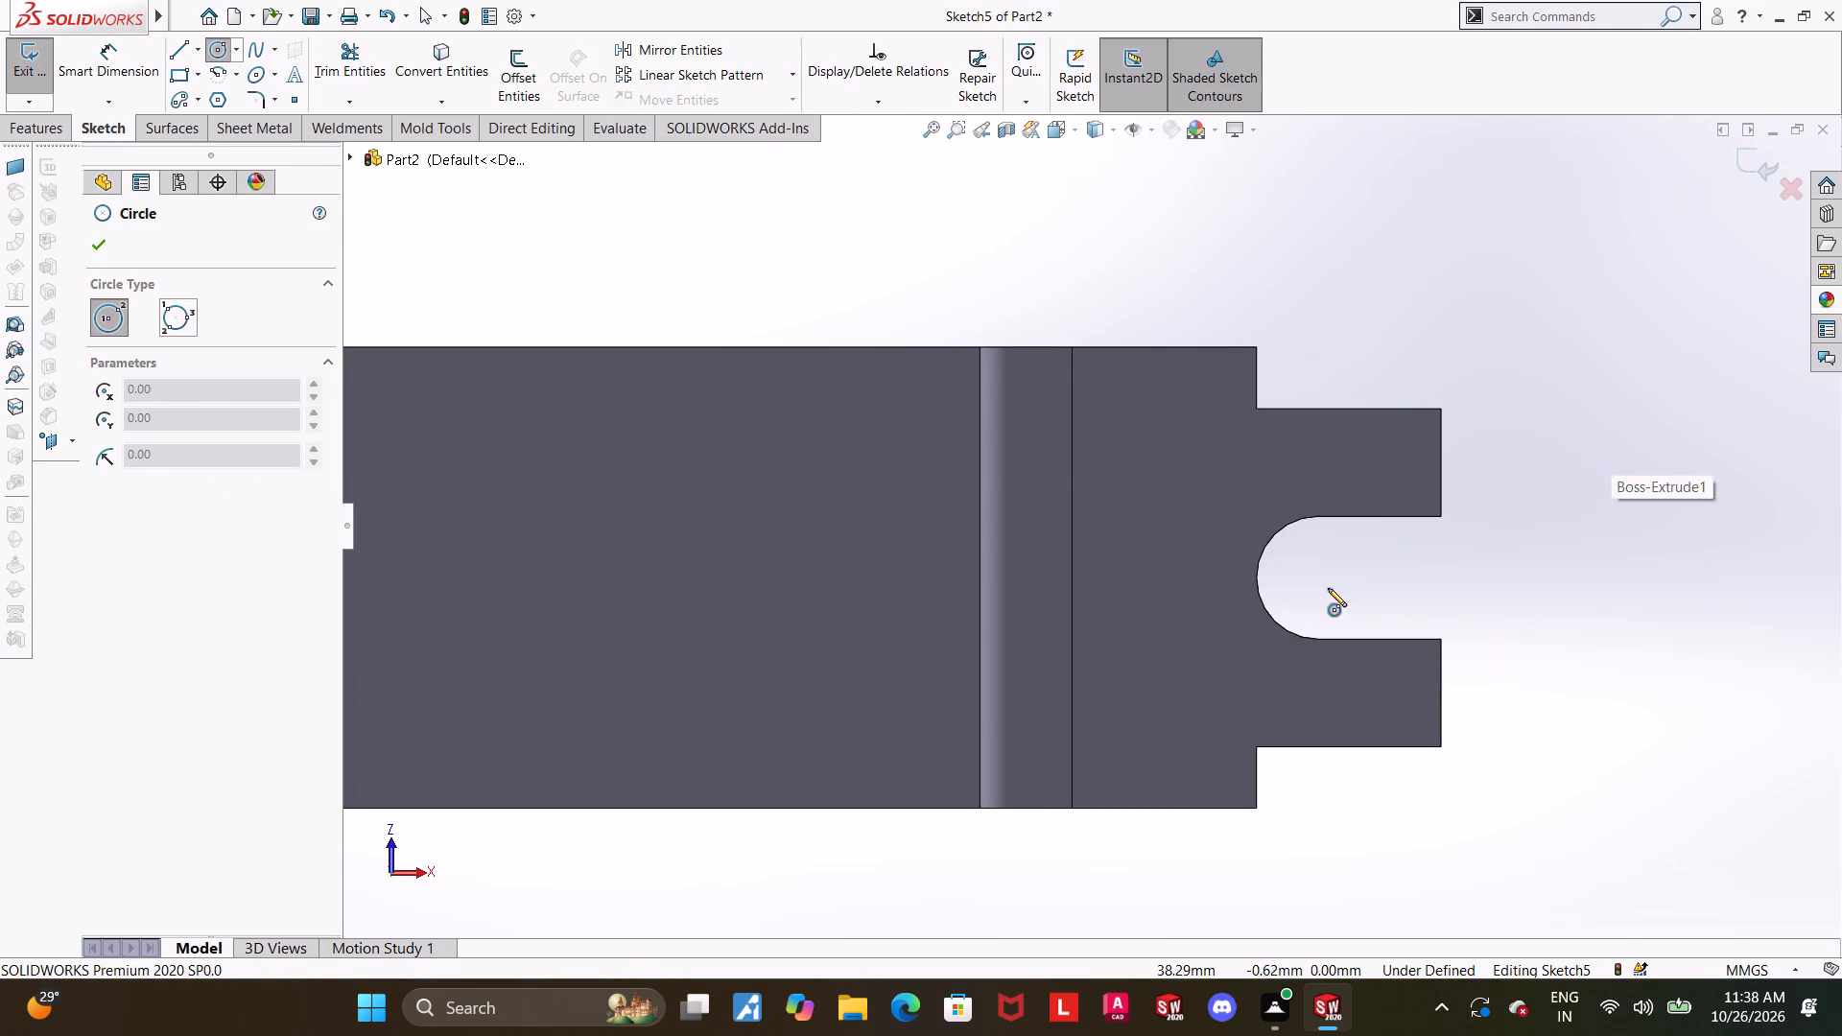
pyautogui.click(1313, 578)
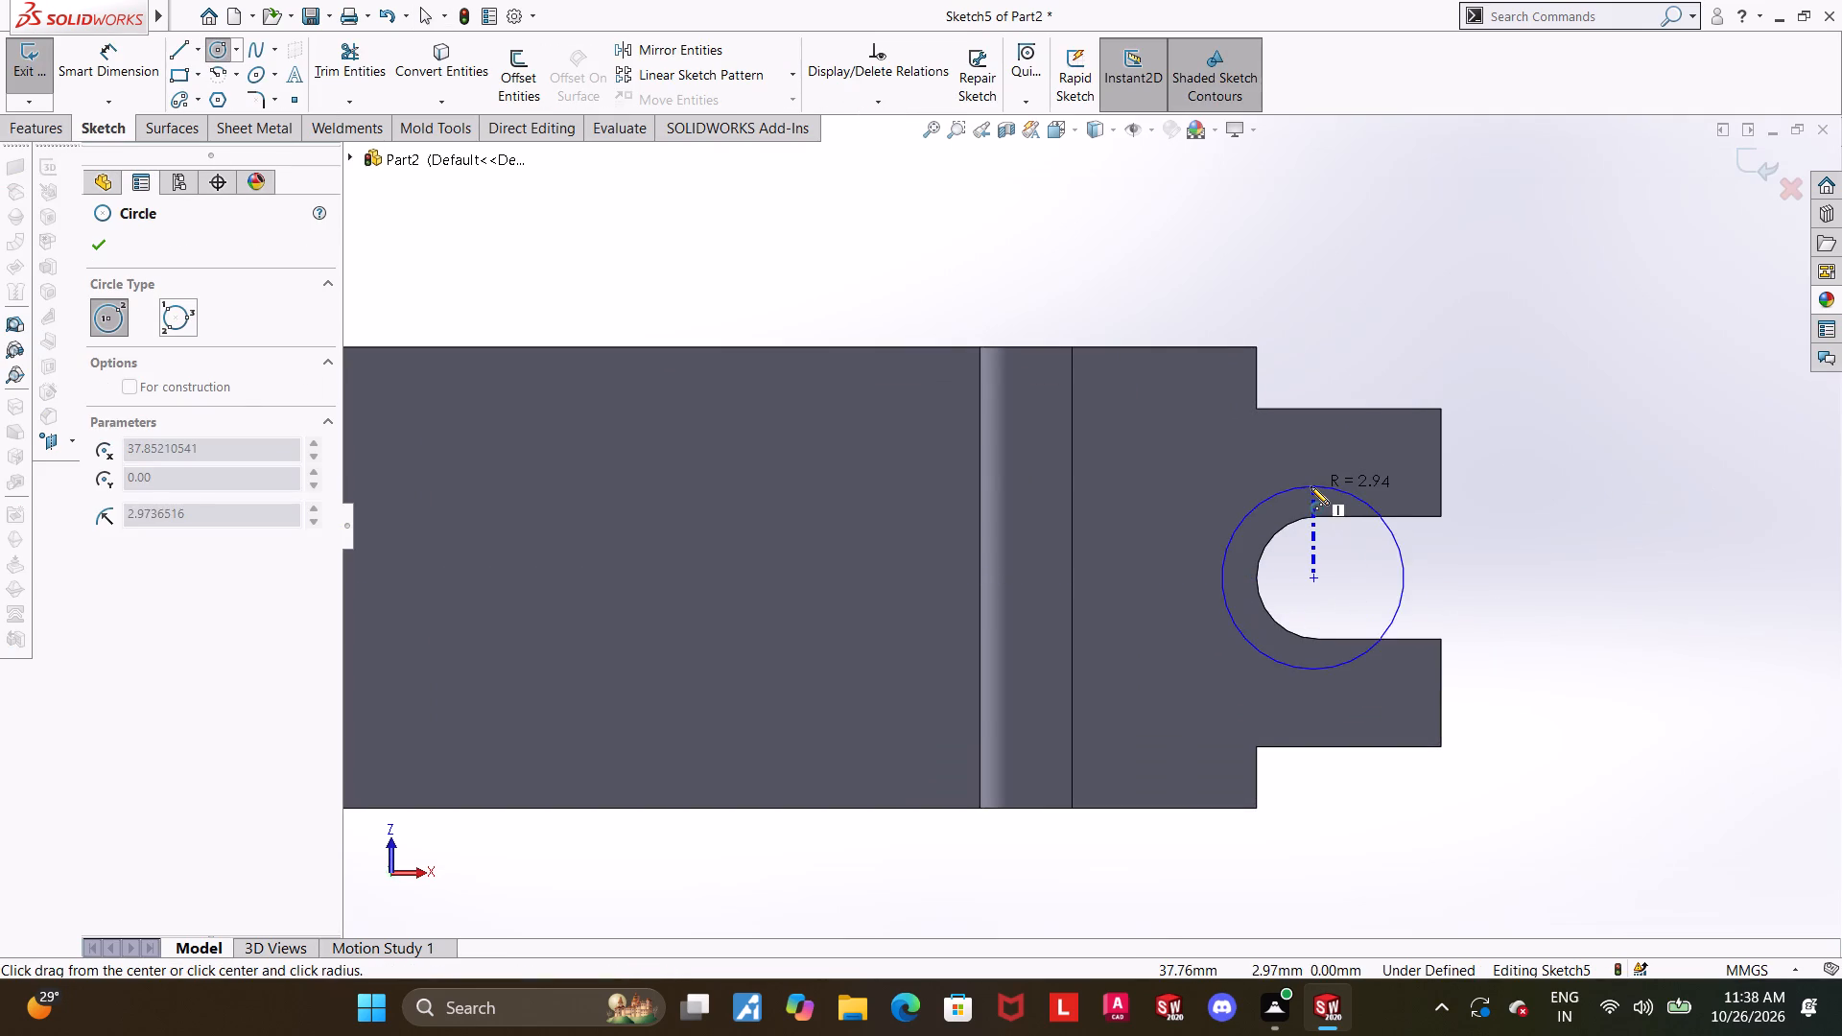
pyautogui.click(1311, 486)
pyautogui.press('Escape')
pyautogui.press('Escape')
# Draw connected lines from the circle's upper point to the hook's outer edge, about 5.9 mm along it, and back to the circle's lower point.
pyautogui.click(183, 52)
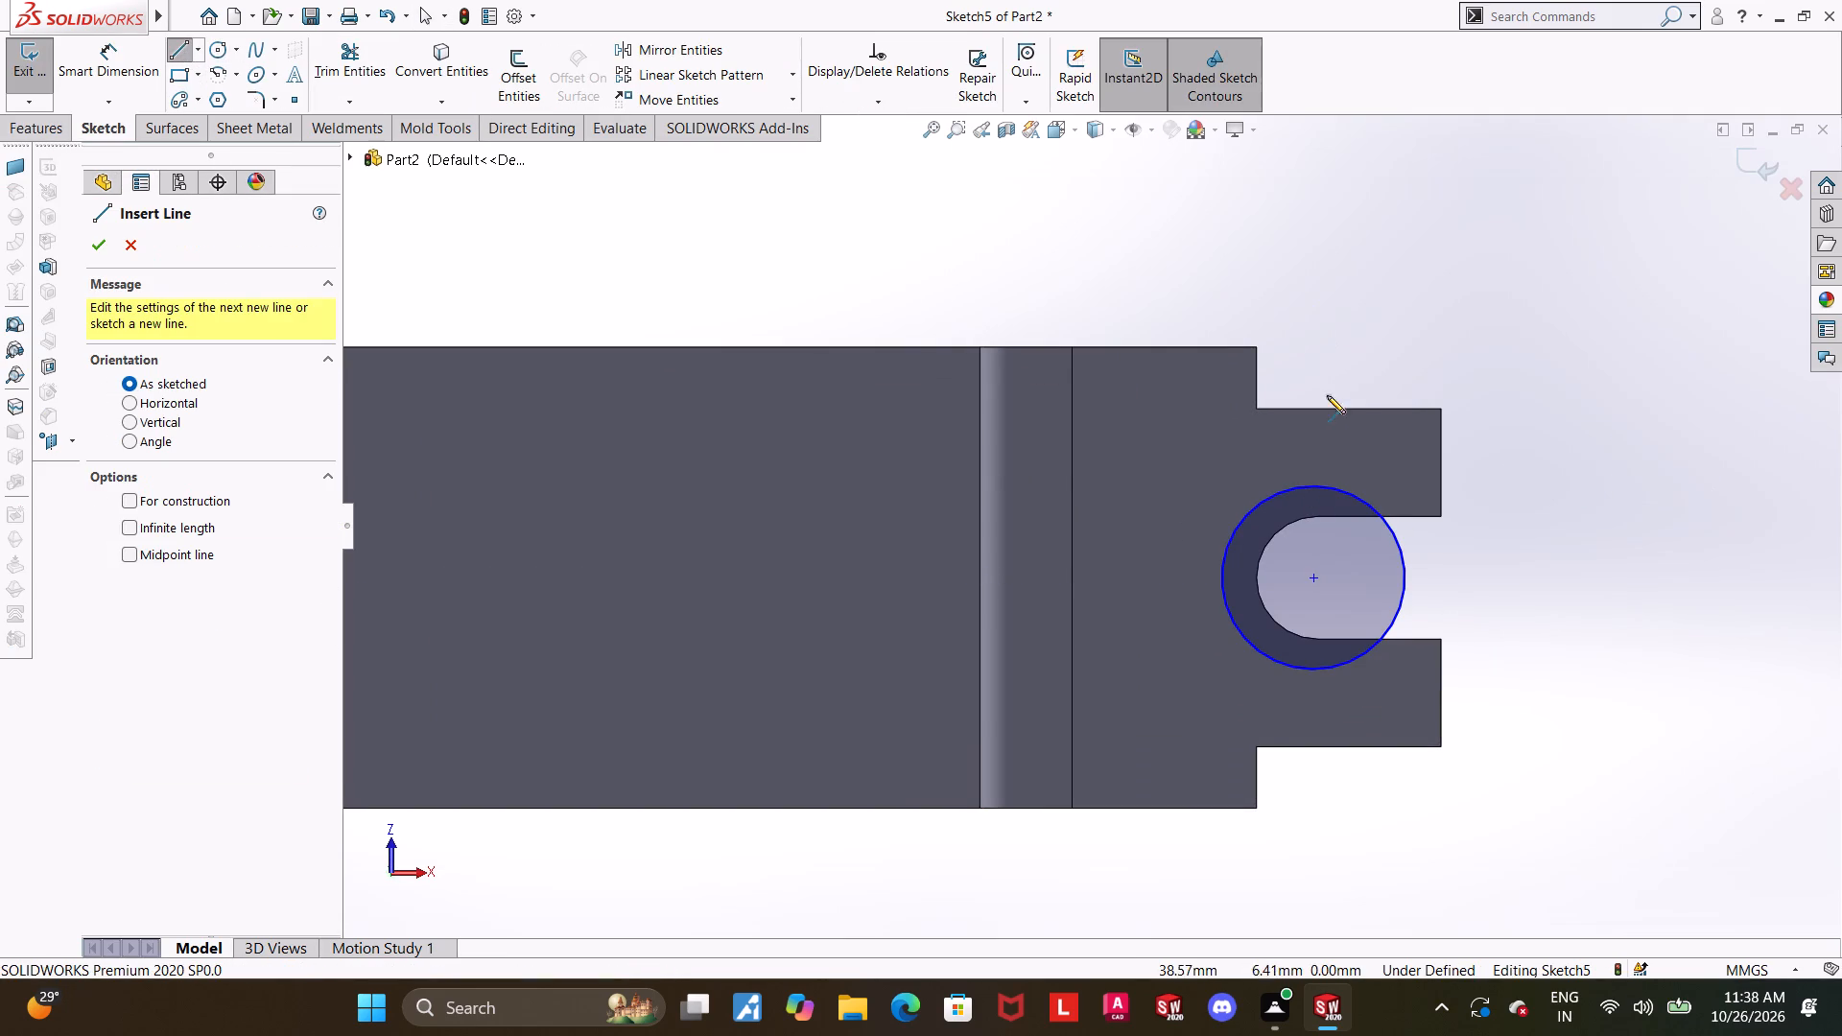
pyautogui.click(1312, 484)
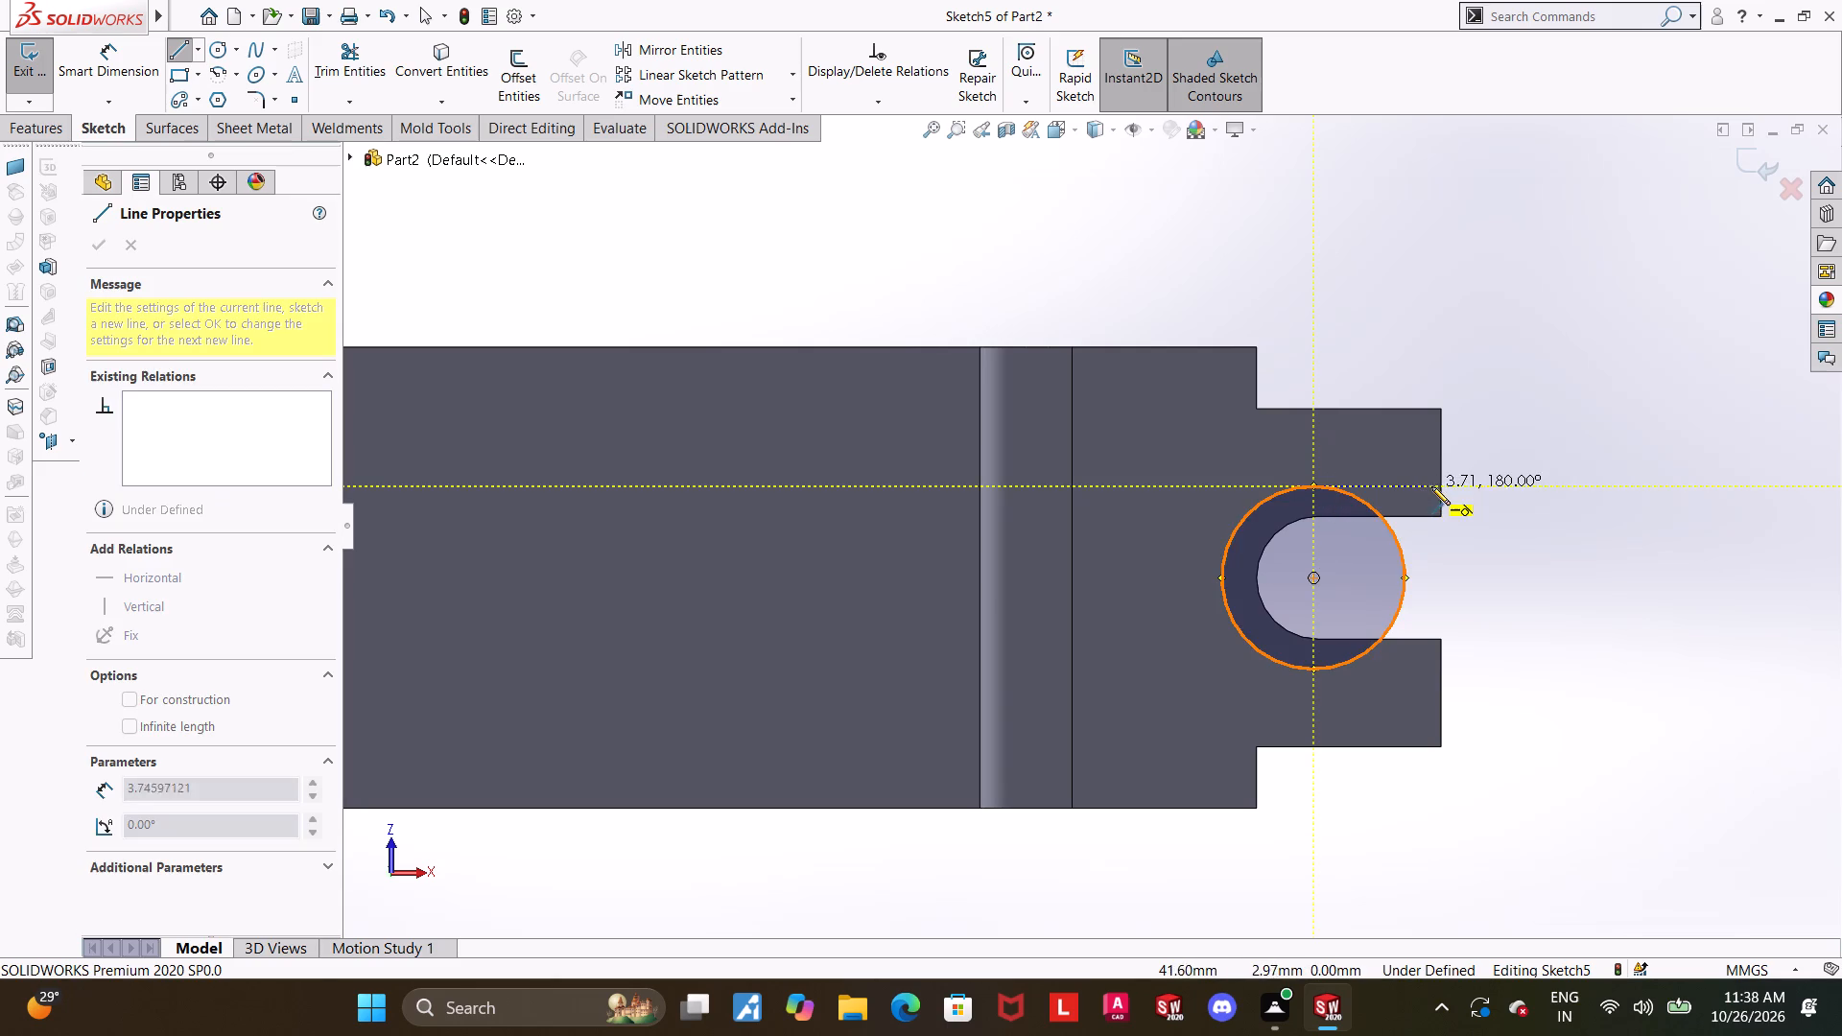
pyautogui.click(1440, 486)
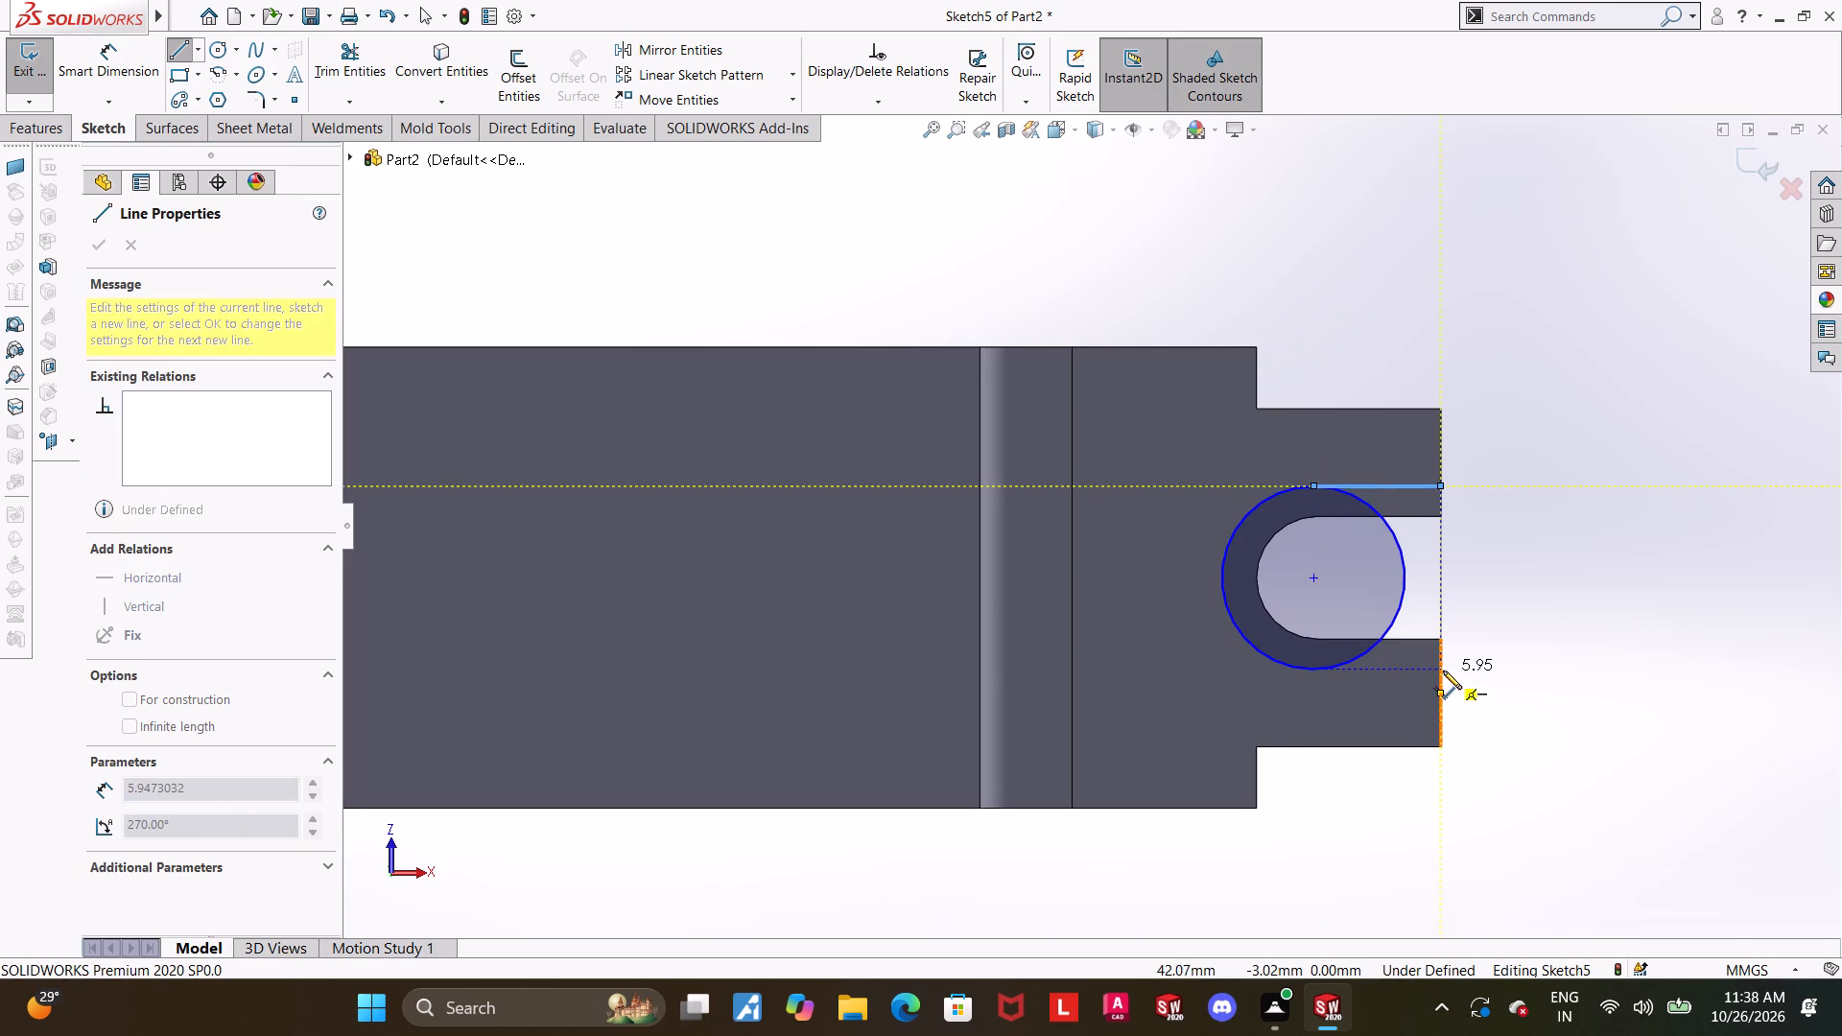
pyautogui.click(1443, 671)
pyautogui.click(1310, 672)
pyautogui.press('Escape')
pyautogui.press('Escape')
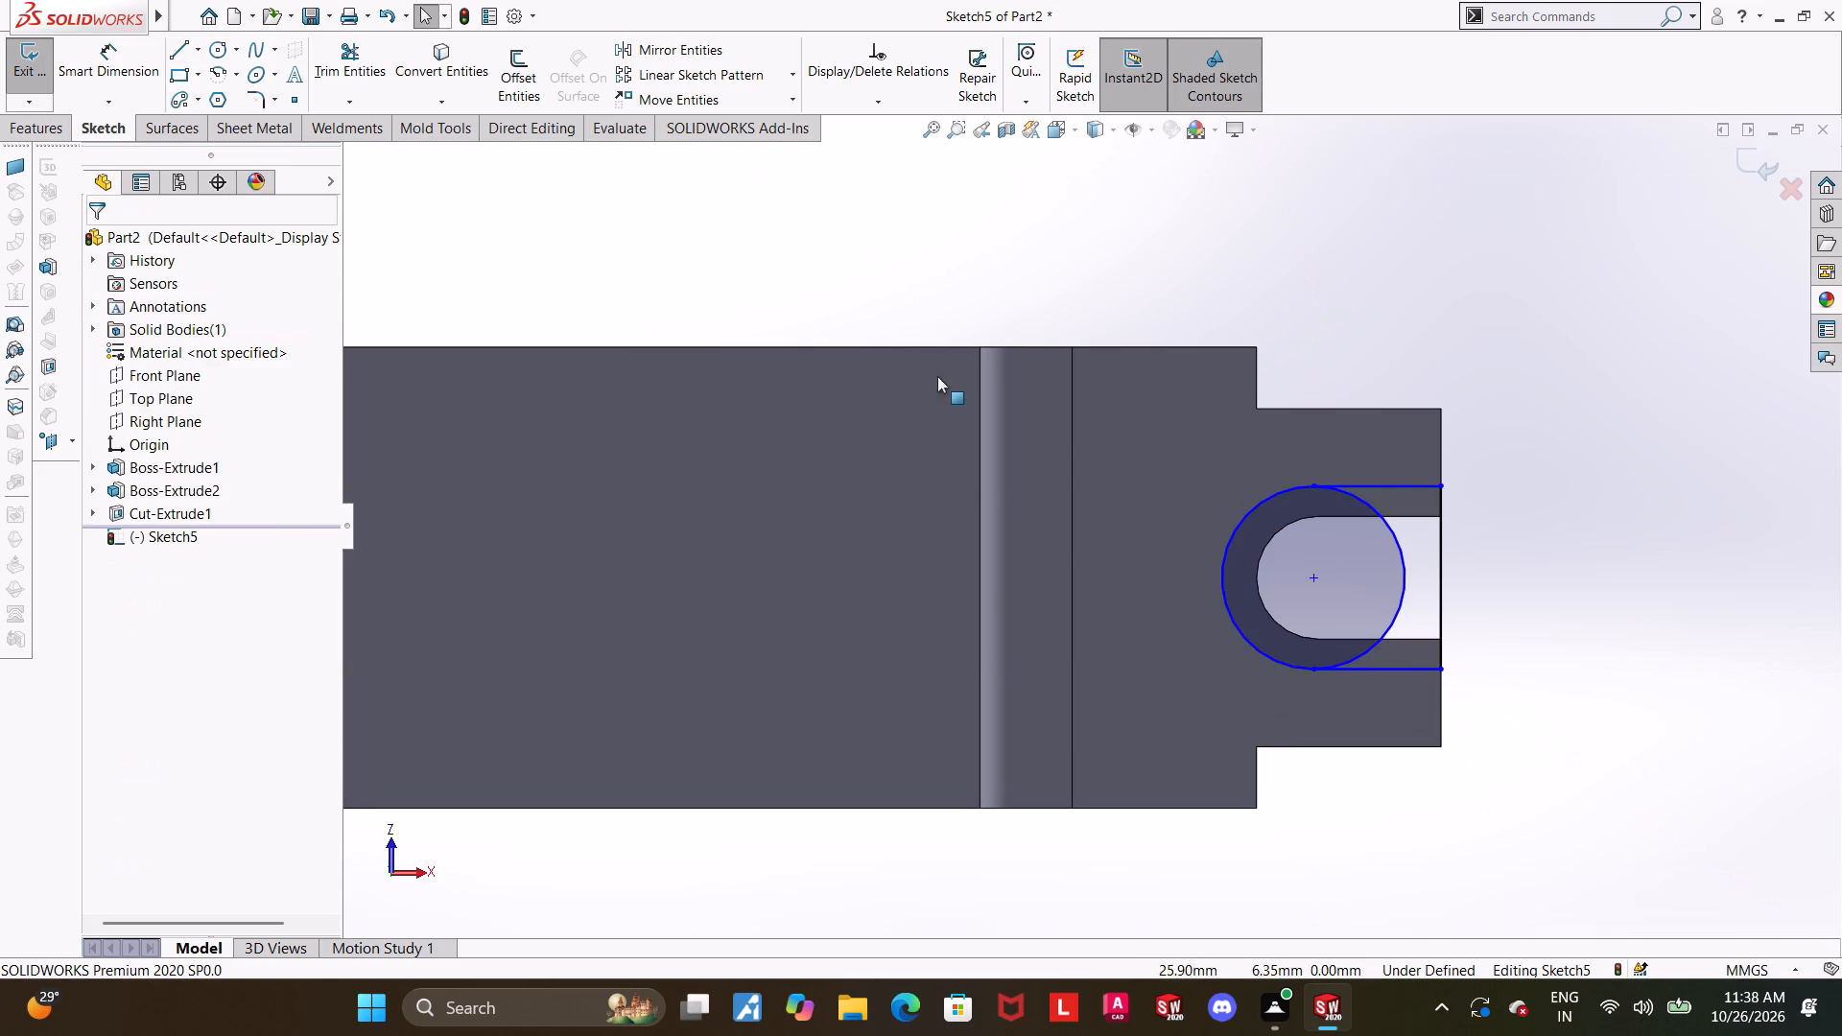
pyautogui.press('Escape')
# Trim away the circle's inner arc on the open side so a single U-shaped closed profile surrounds the slot.
pyautogui.moveTo(348, 59); pyautogui.dragTo(357, 59)
pyautogui.moveTo(1388, 590); pyautogui.dragTo(1420, 579)
pyautogui.press('Escape')
pyautogui.press('Escape')
pyautogui.scroll(1, 1388, 569)
pyautogui.scroll(-4, 1382, 564)
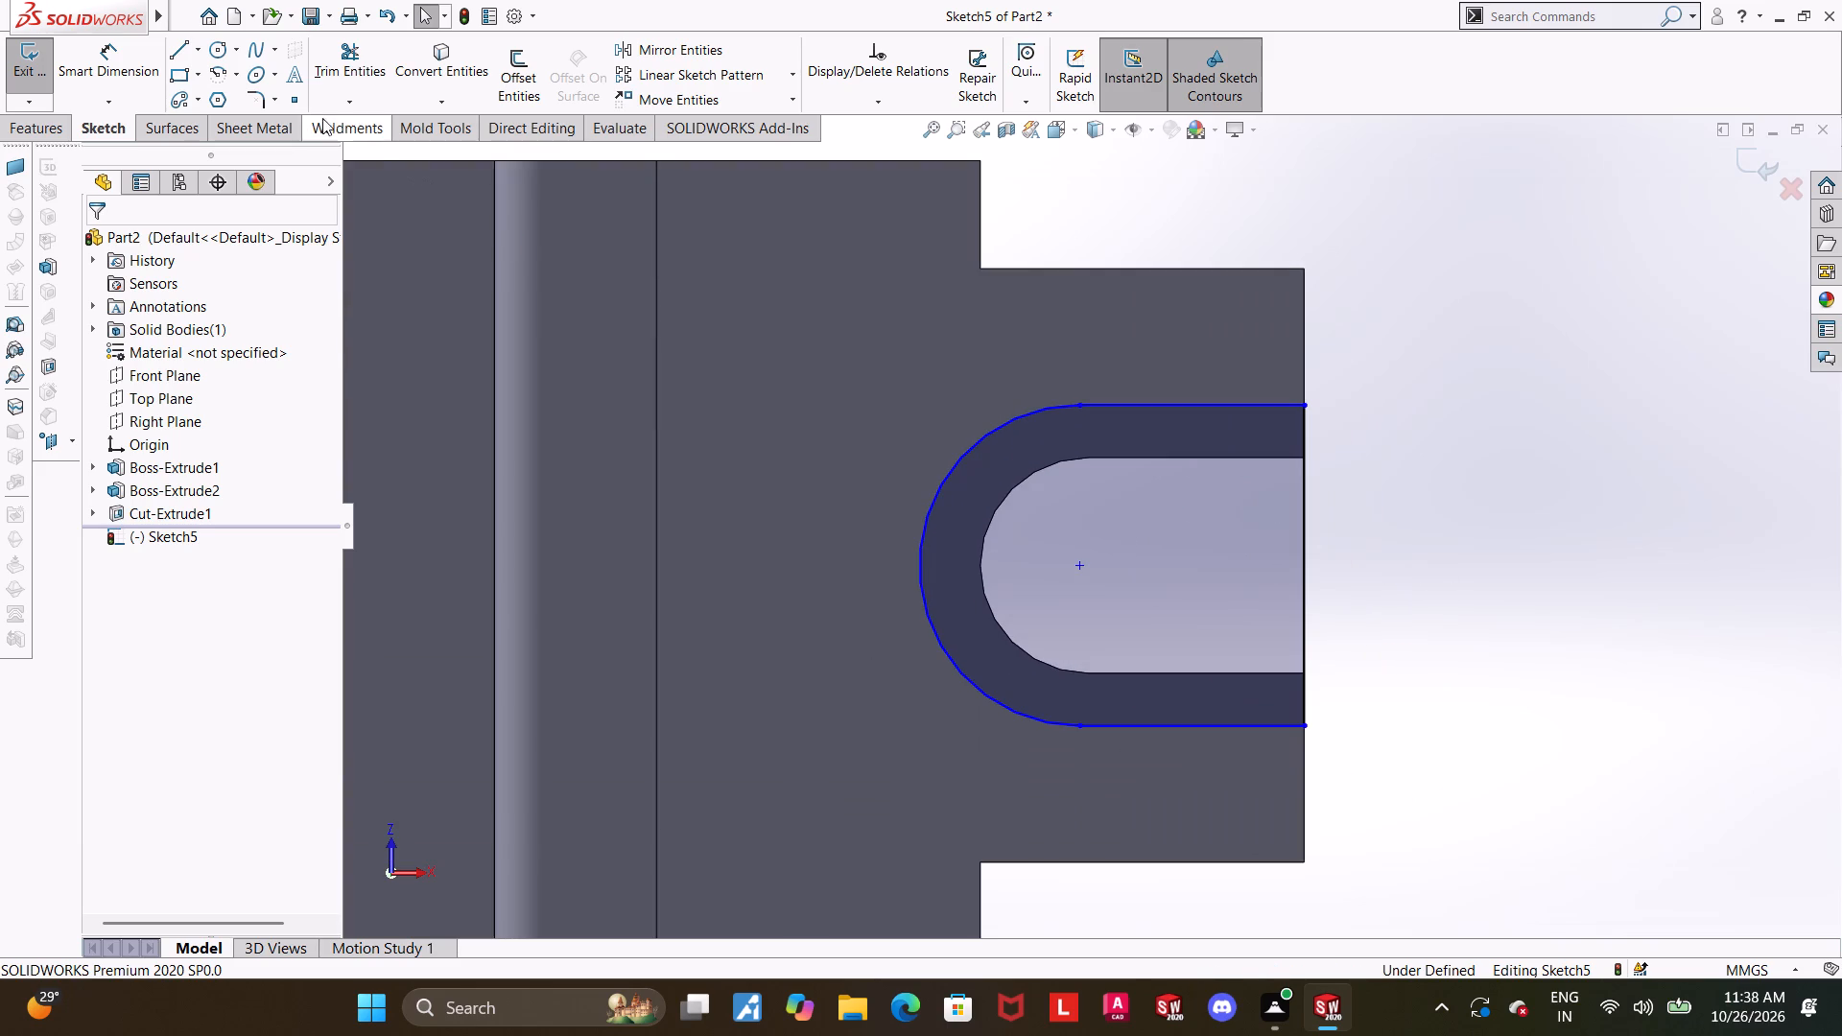
# Dimension the radius of the U-shaped profile's arc as 3.5 mm.
pyautogui.click(132, 67)
pyautogui.click(132, 60)
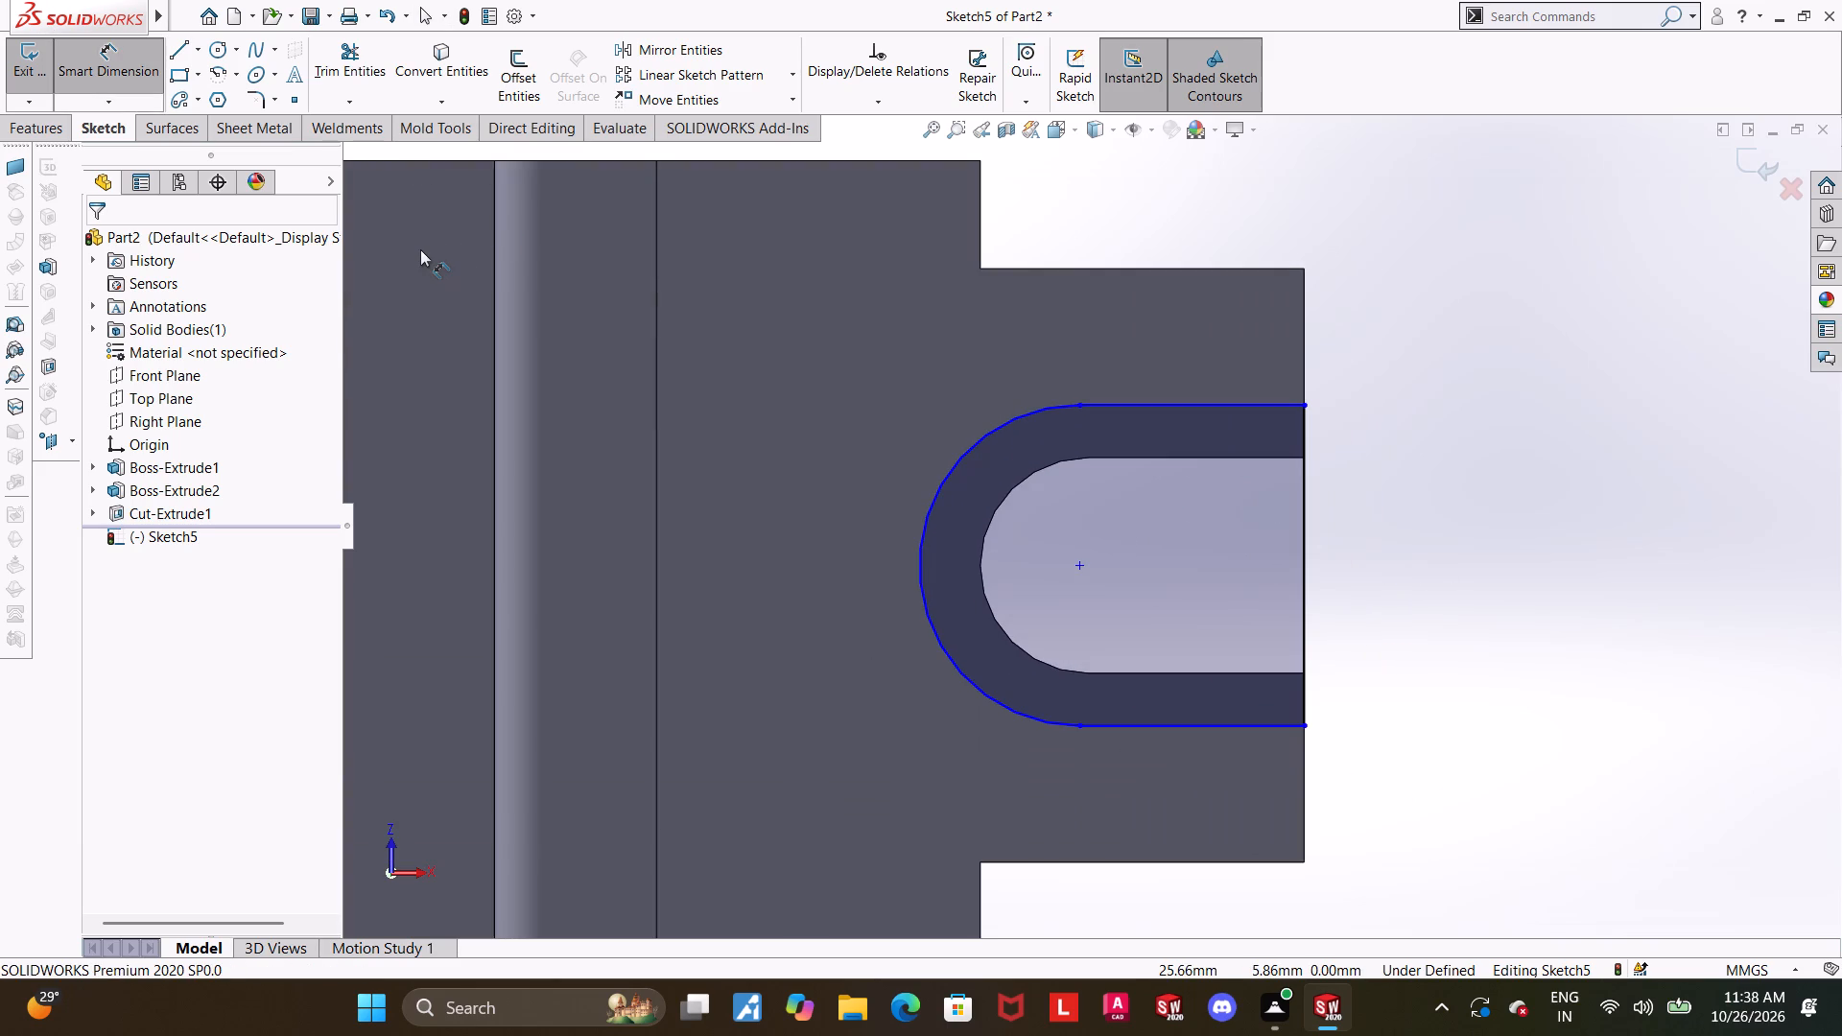
pyautogui.click(991, 431)
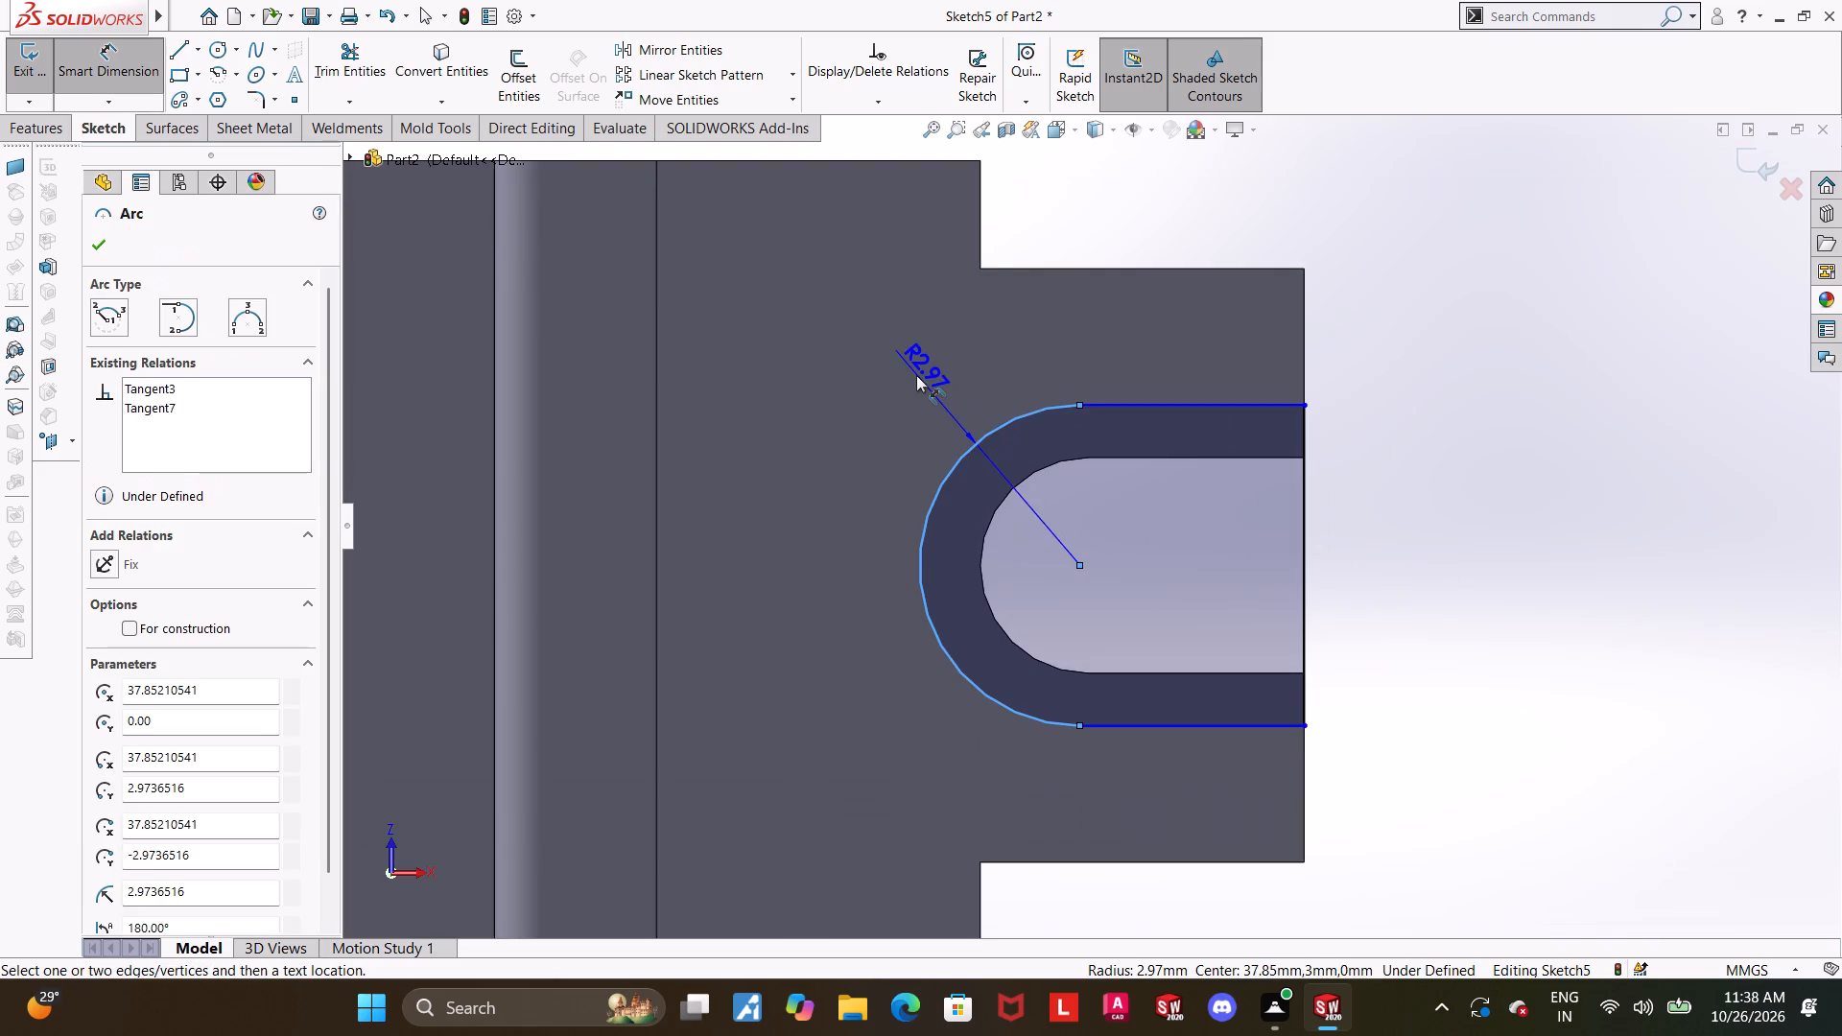
pyautogui.click(916, 375)
pyautogui.write('3.5')
pyautogui.press('Return')
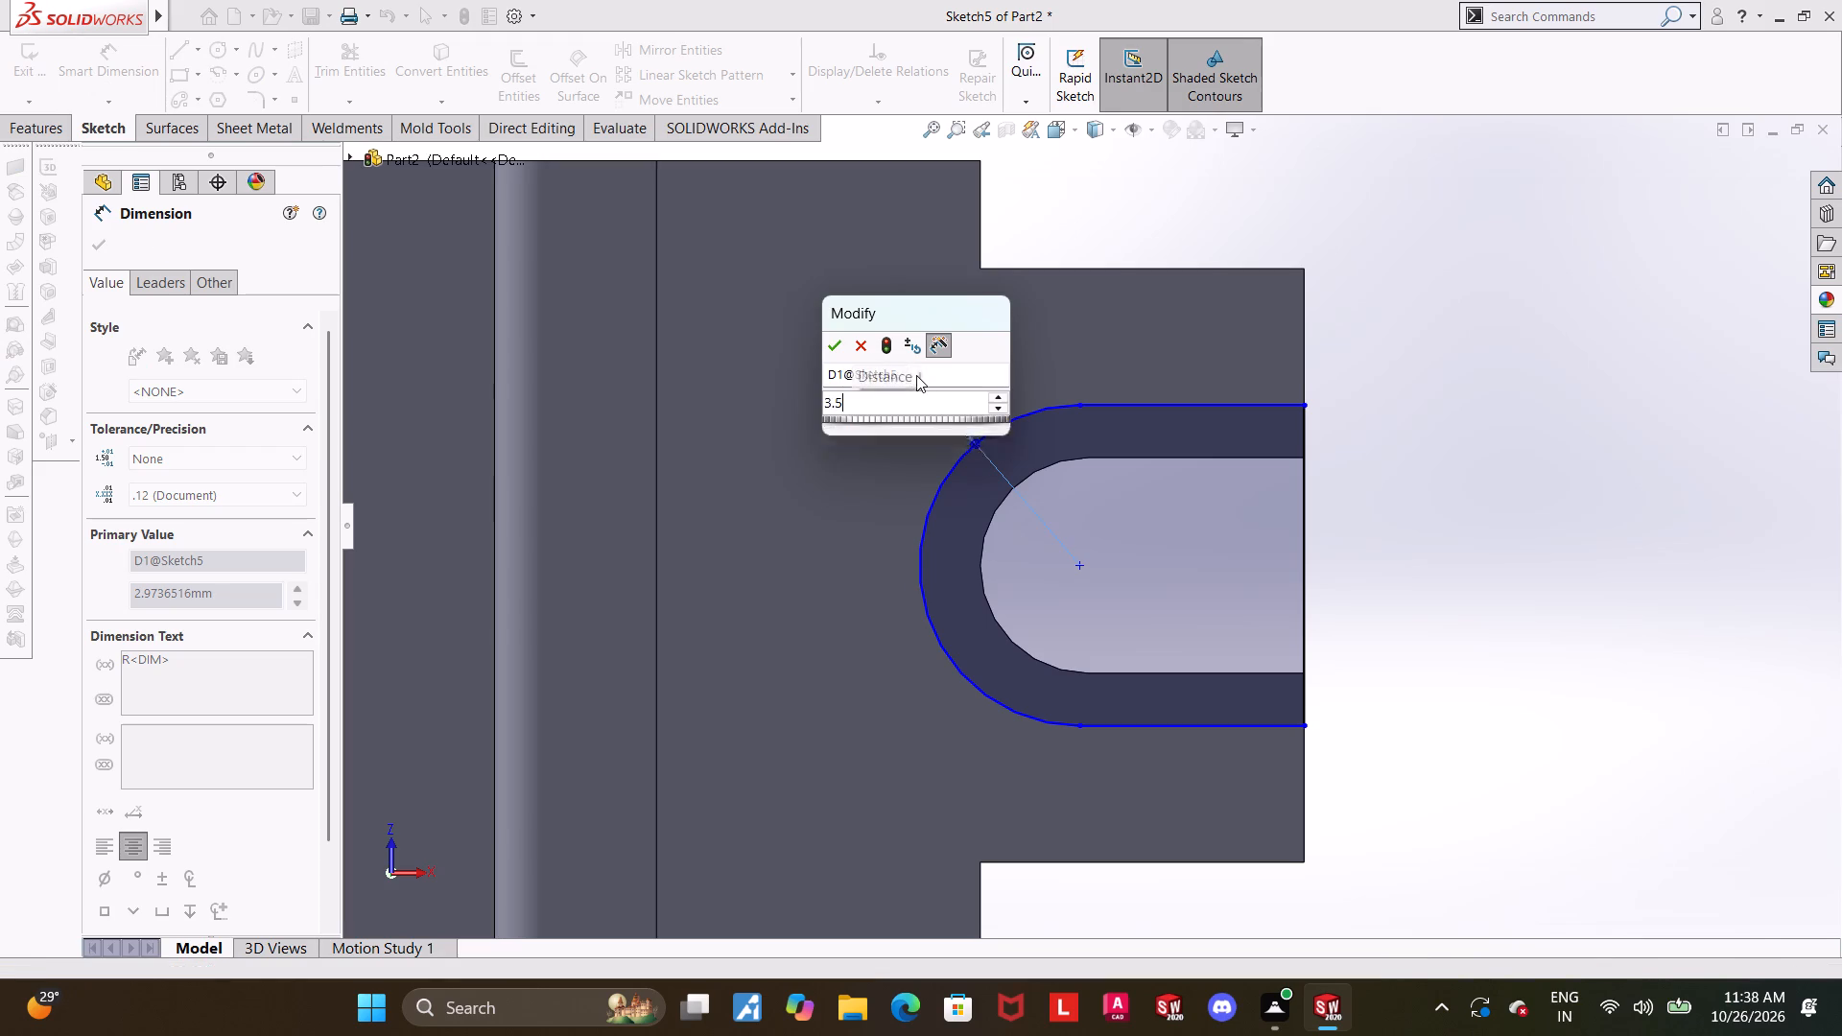
pyautogui.press('Escape')
pyautogui.press('Escape')
# Add a Horizontal relation between the sketch origin and the profile arc's centre point.
pyautogui.scroll(5, 1542, 620)
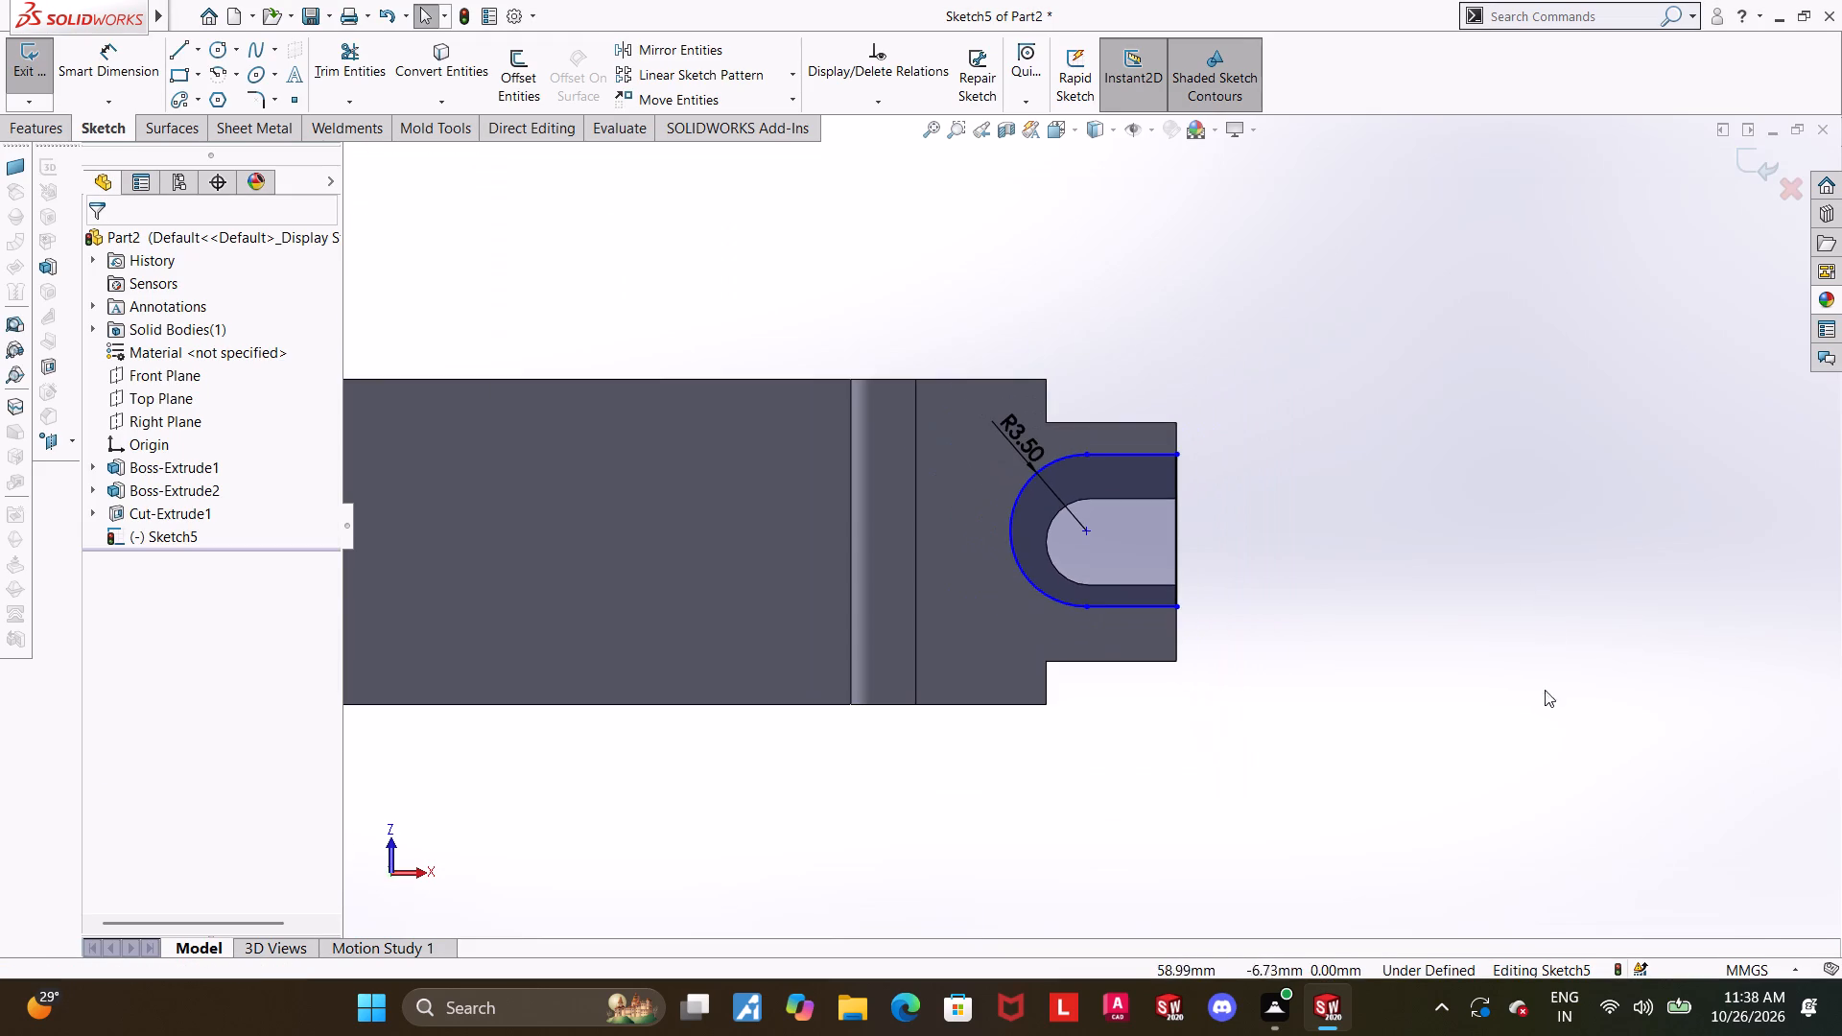
pyautogui.scroll(2, 1570, 716)
pyautogui.scroll(-4, 733, 556)
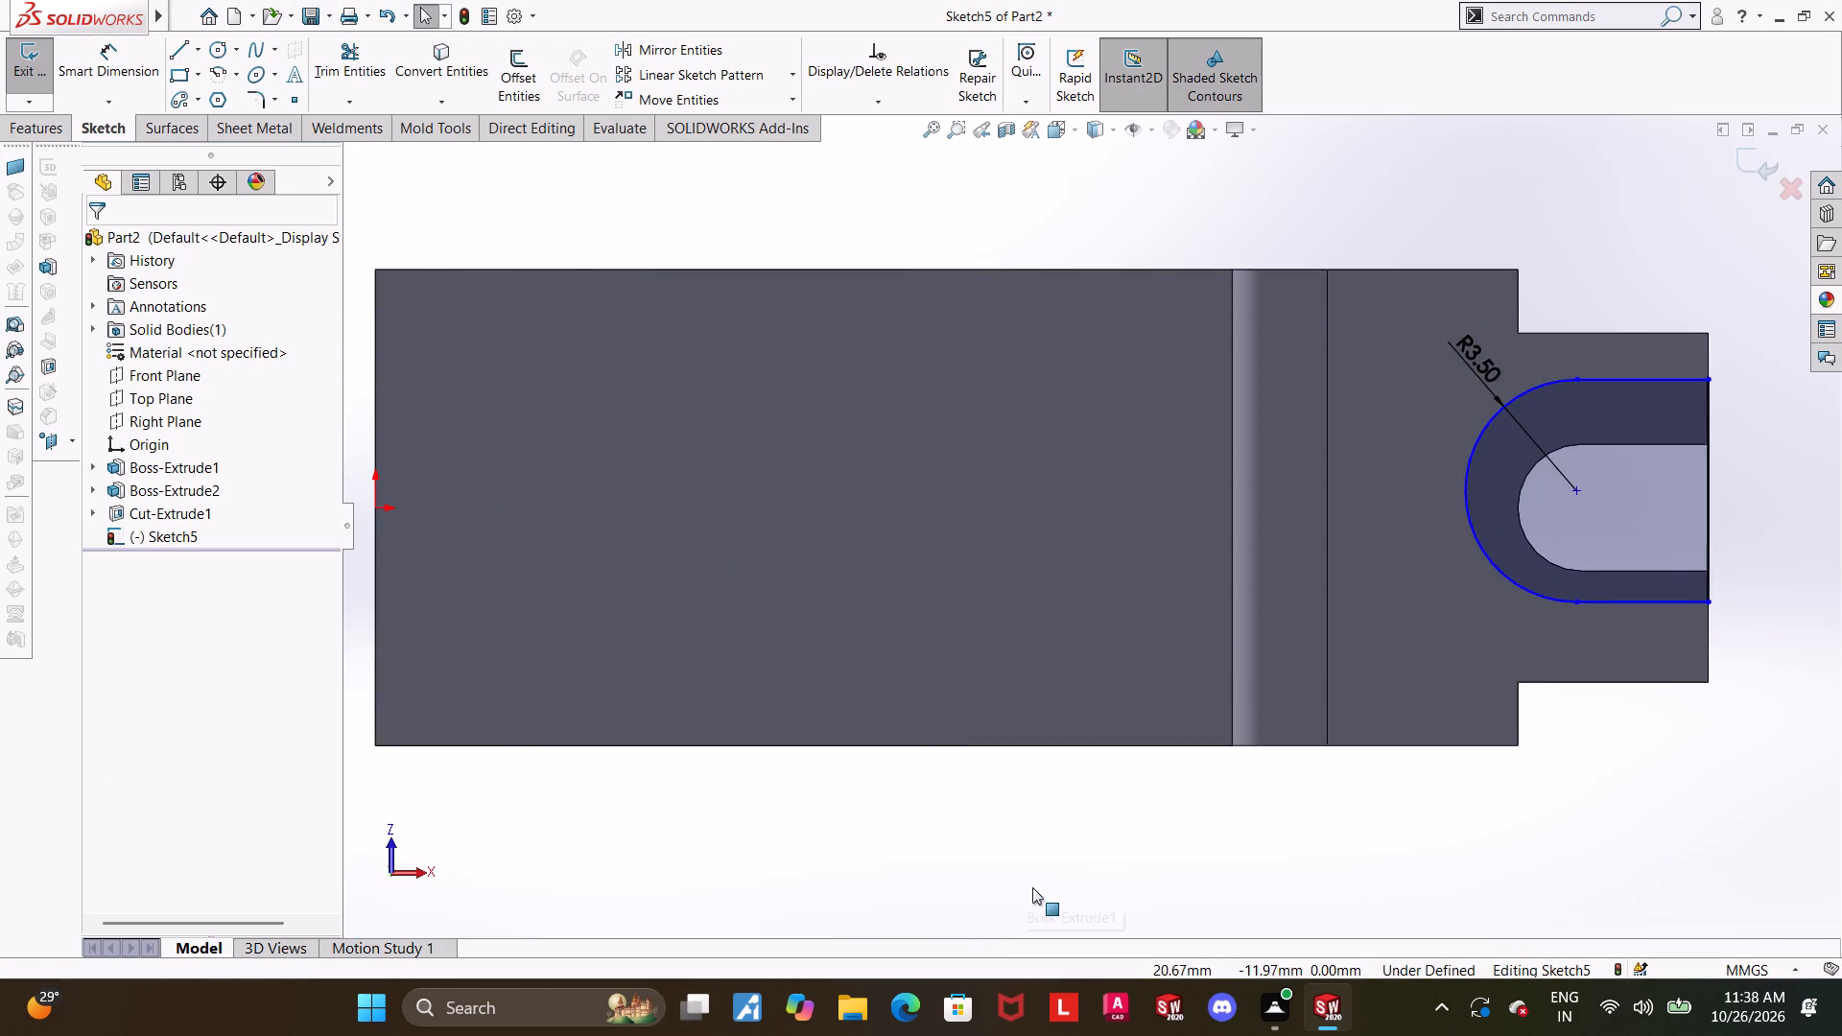
pyautogui.scroll(1, 1079, 866)
pyautogui.click(1078, 860)
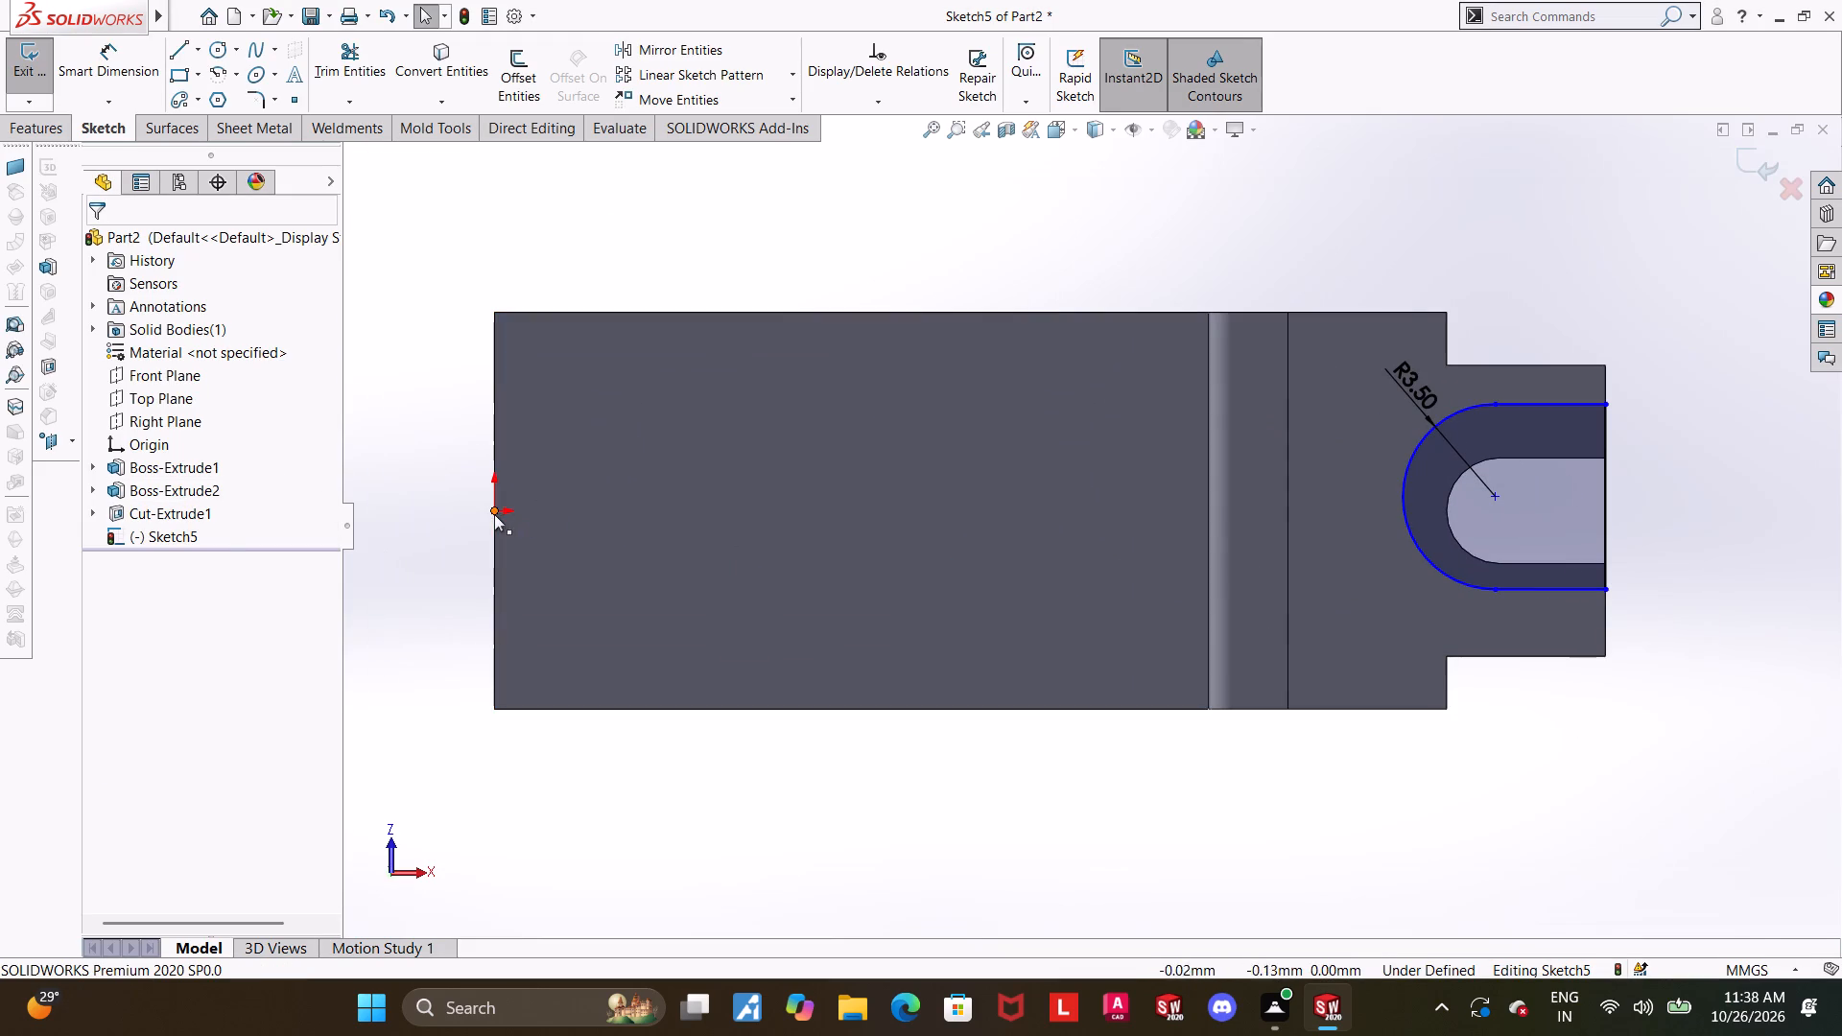
pyautogui.click(494, 514)
pyautogui.keyDown('ctrl'); pyautogui.click(1498, 495); pyautogui.keyUp('ctrl')
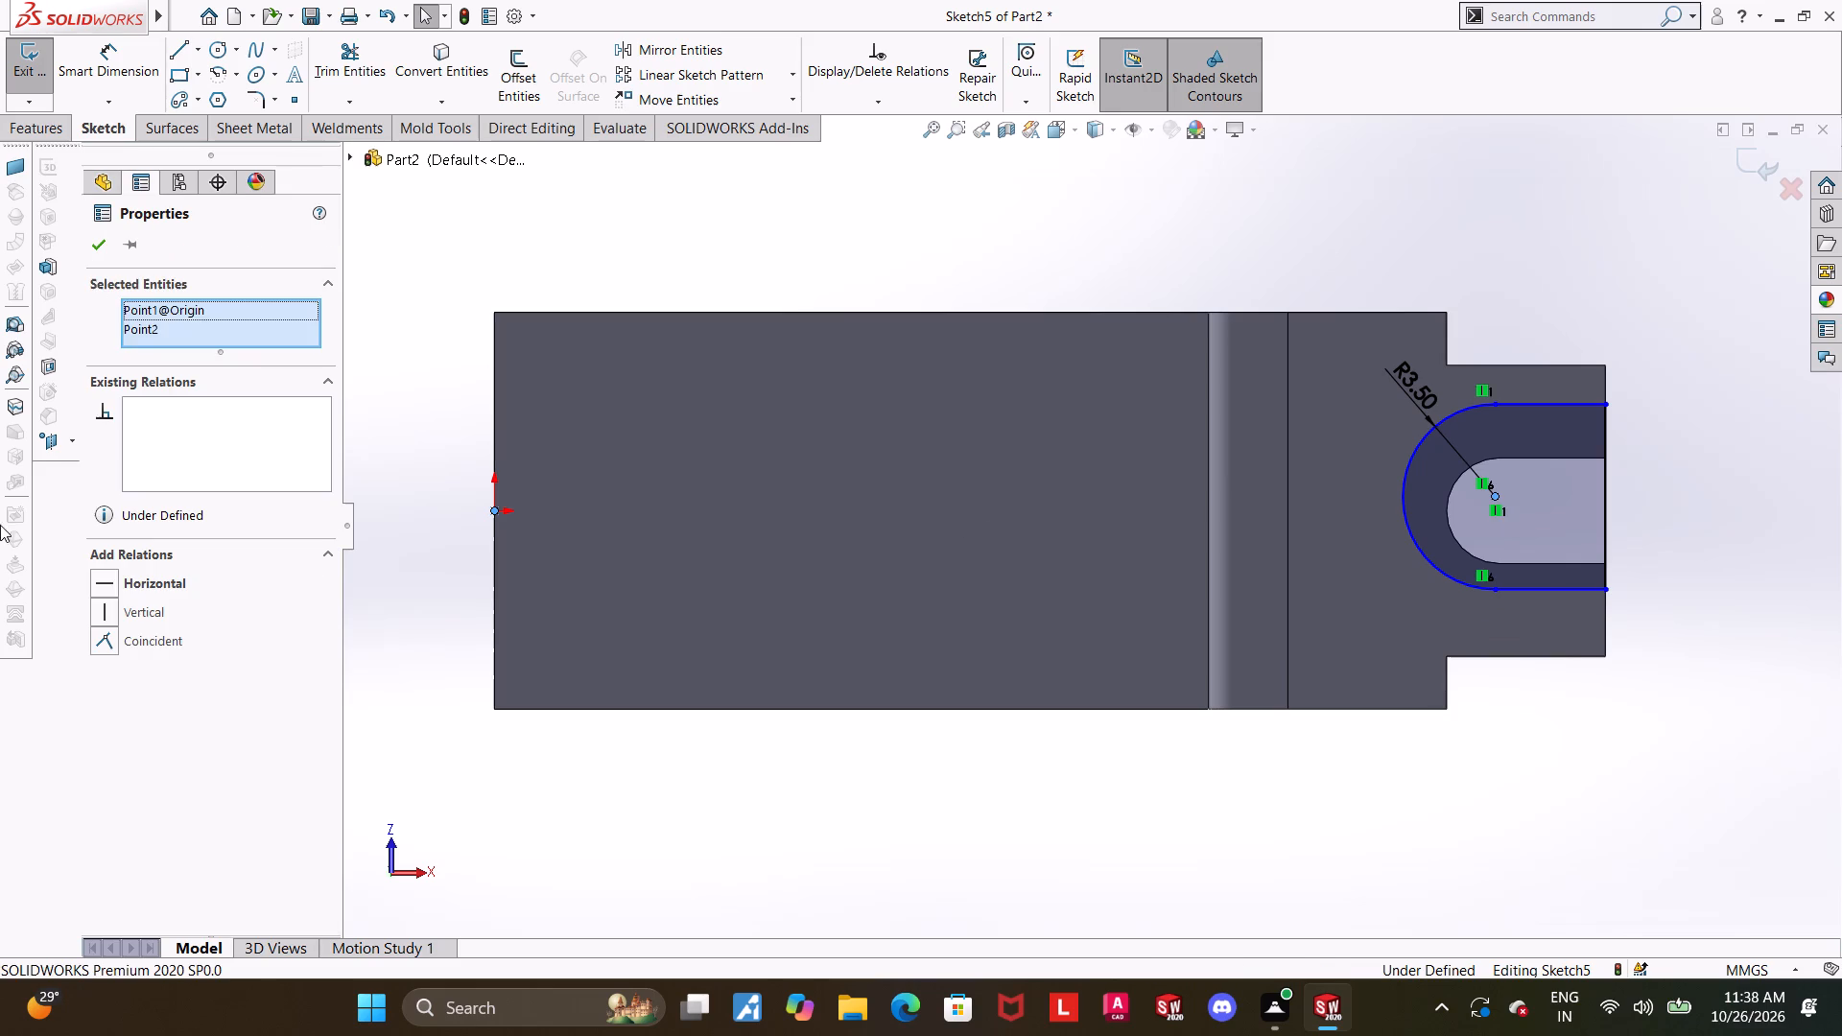
pyautogui.click(106, 584)
pyautogui.moveTo(979, 806); pyautogui.dragTo(999, 796)
# Add a Concentric relation between the 3.5 mm profile arc and the existing slot's rounded edge.
pyautogui.scroll(3, 1019, 741)
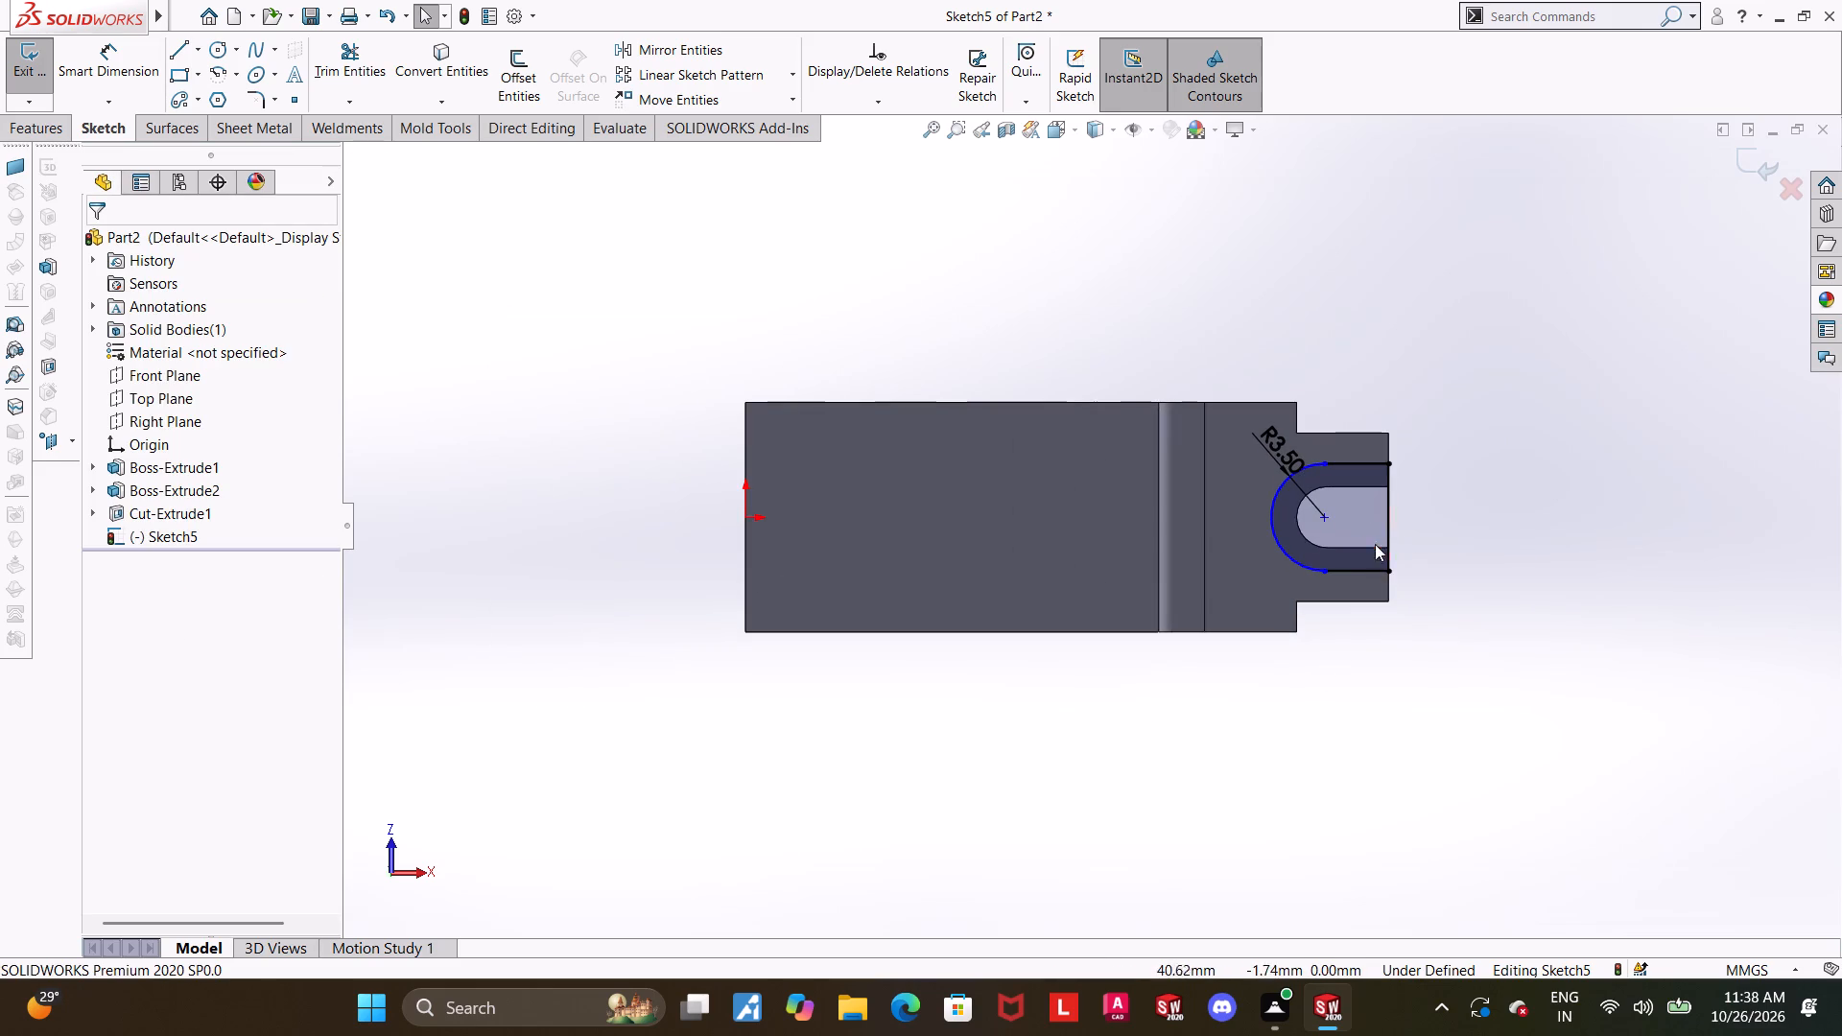
pyautogui.click(1444, 524)
pyautogui.scroll(-4, 1449, 485)
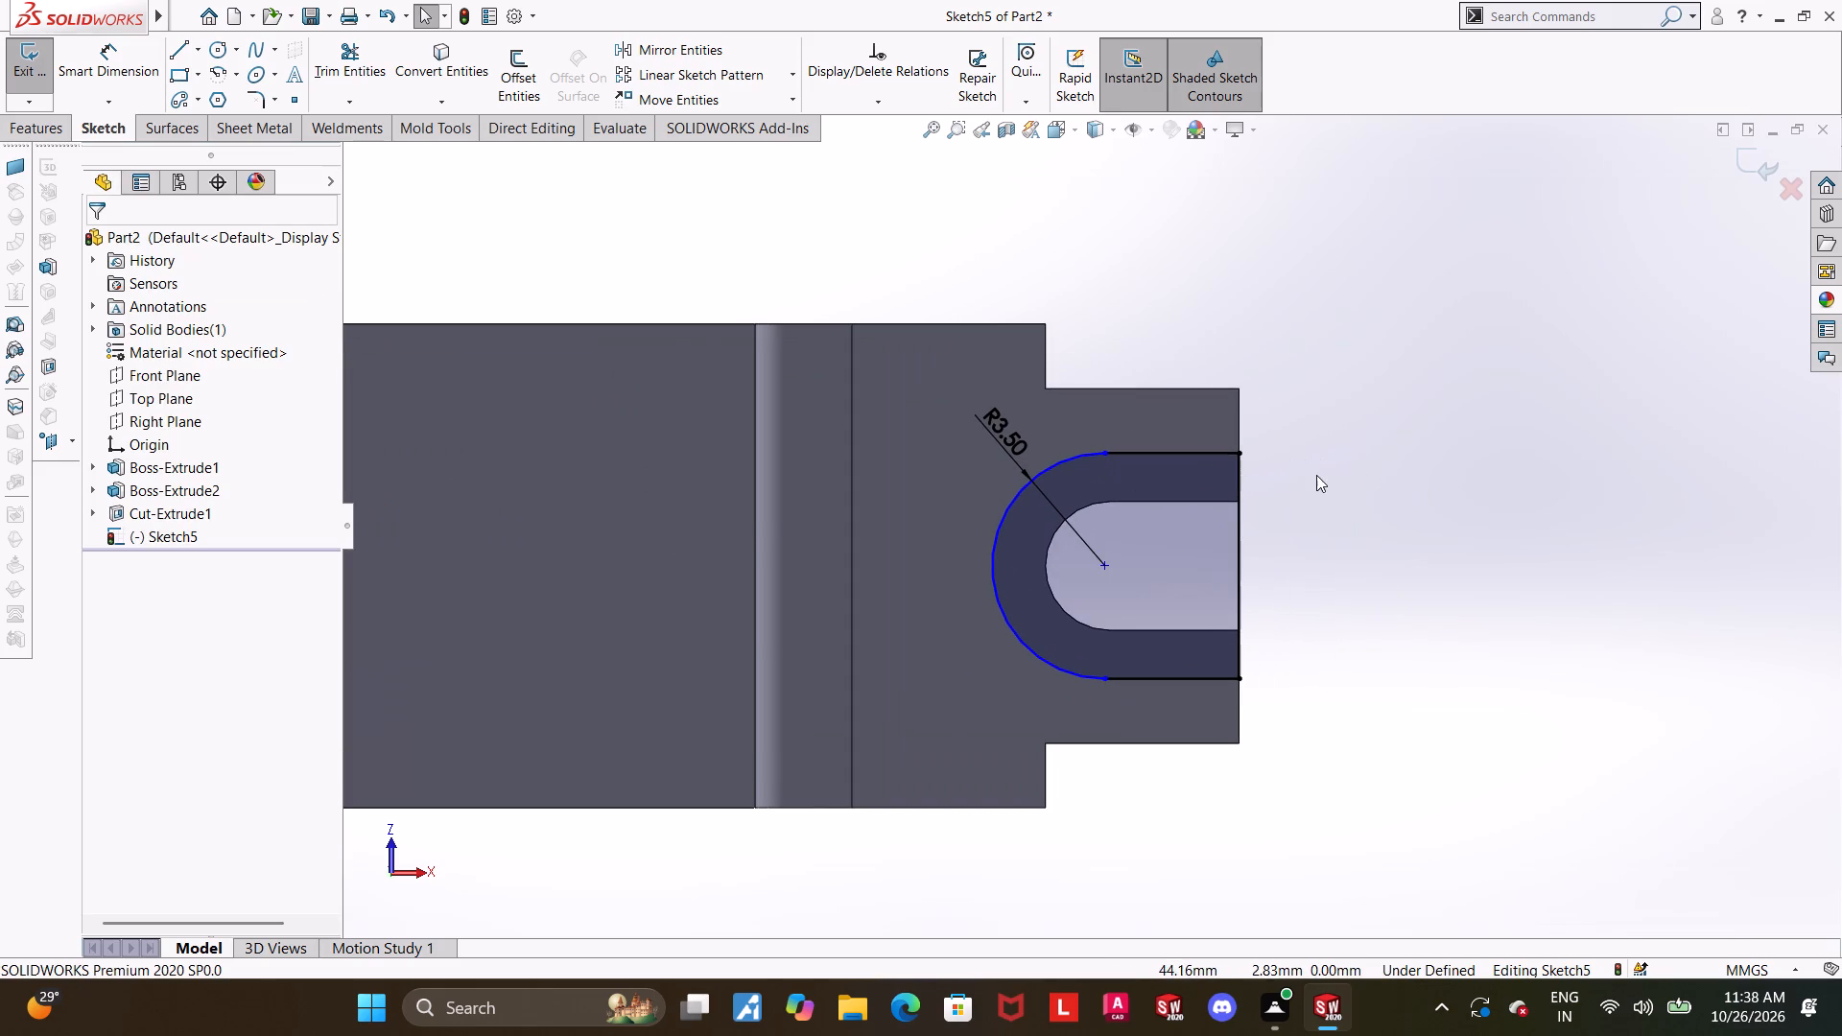
pyautogui.click(118, 59)
pyautogui.click(1486, 671)
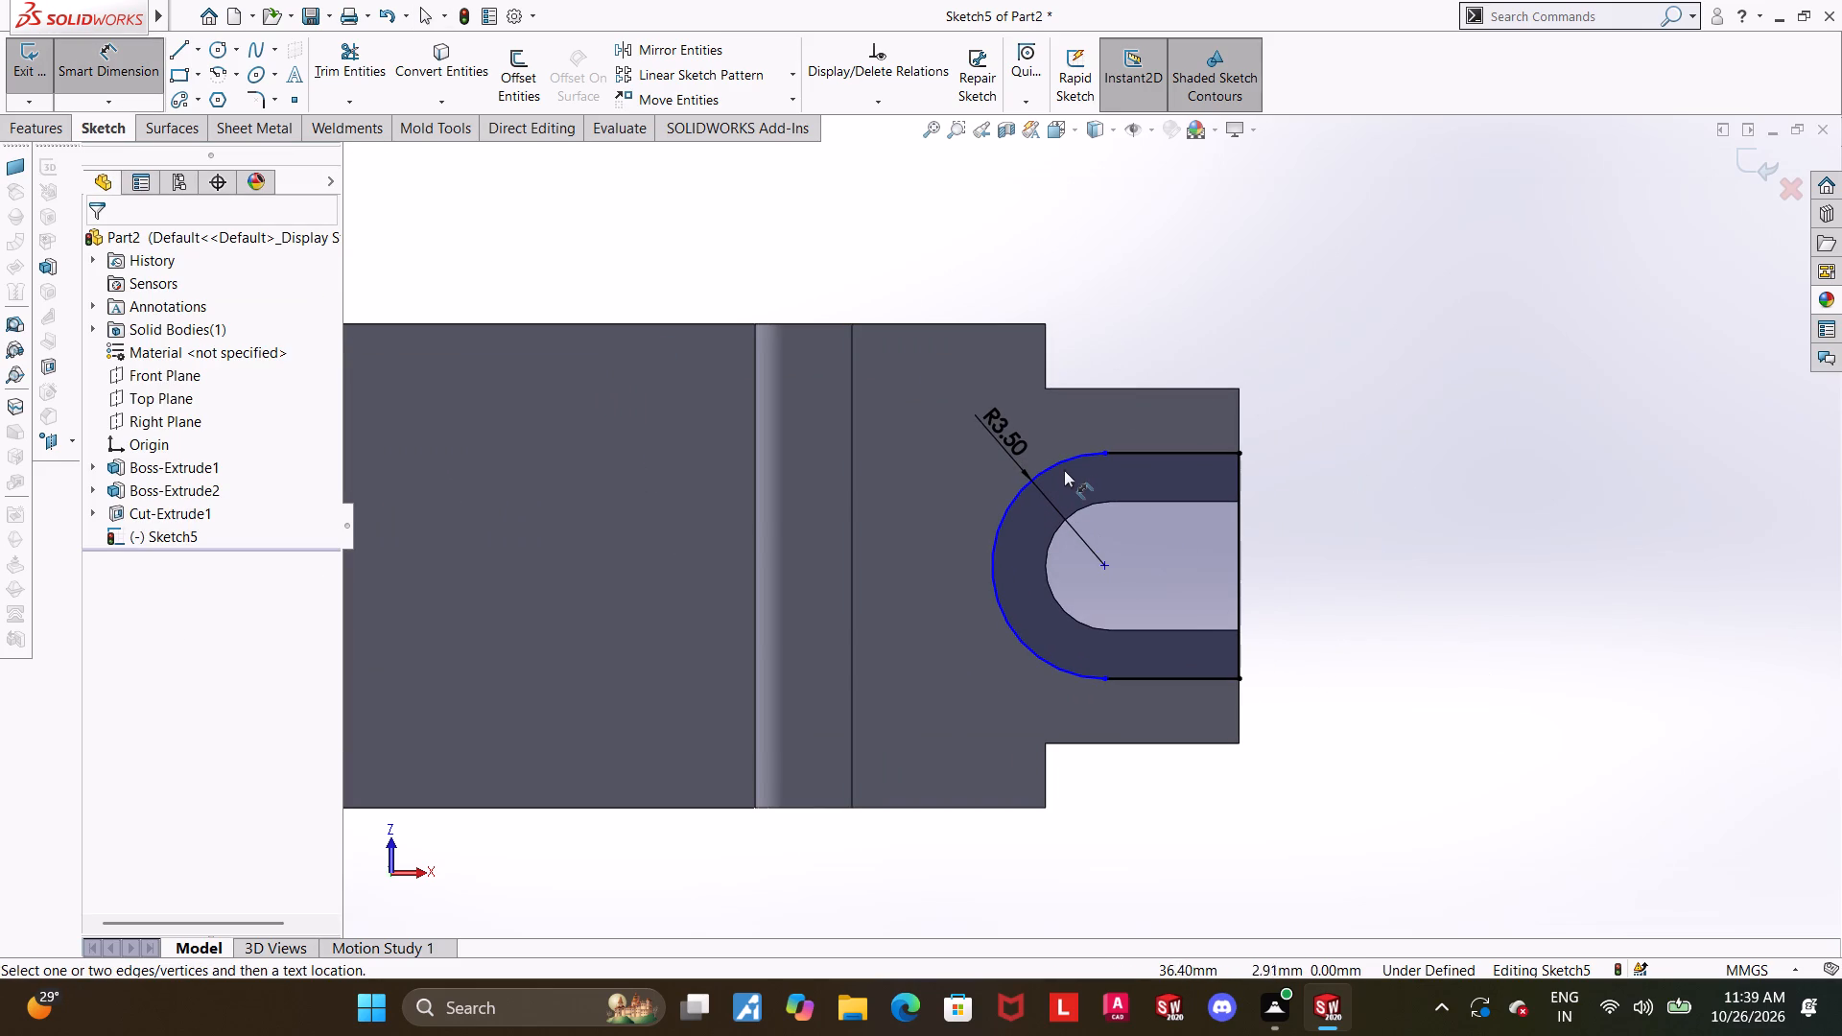
pyautogui.press('Escape')
pyautogui.click(1068, 458)
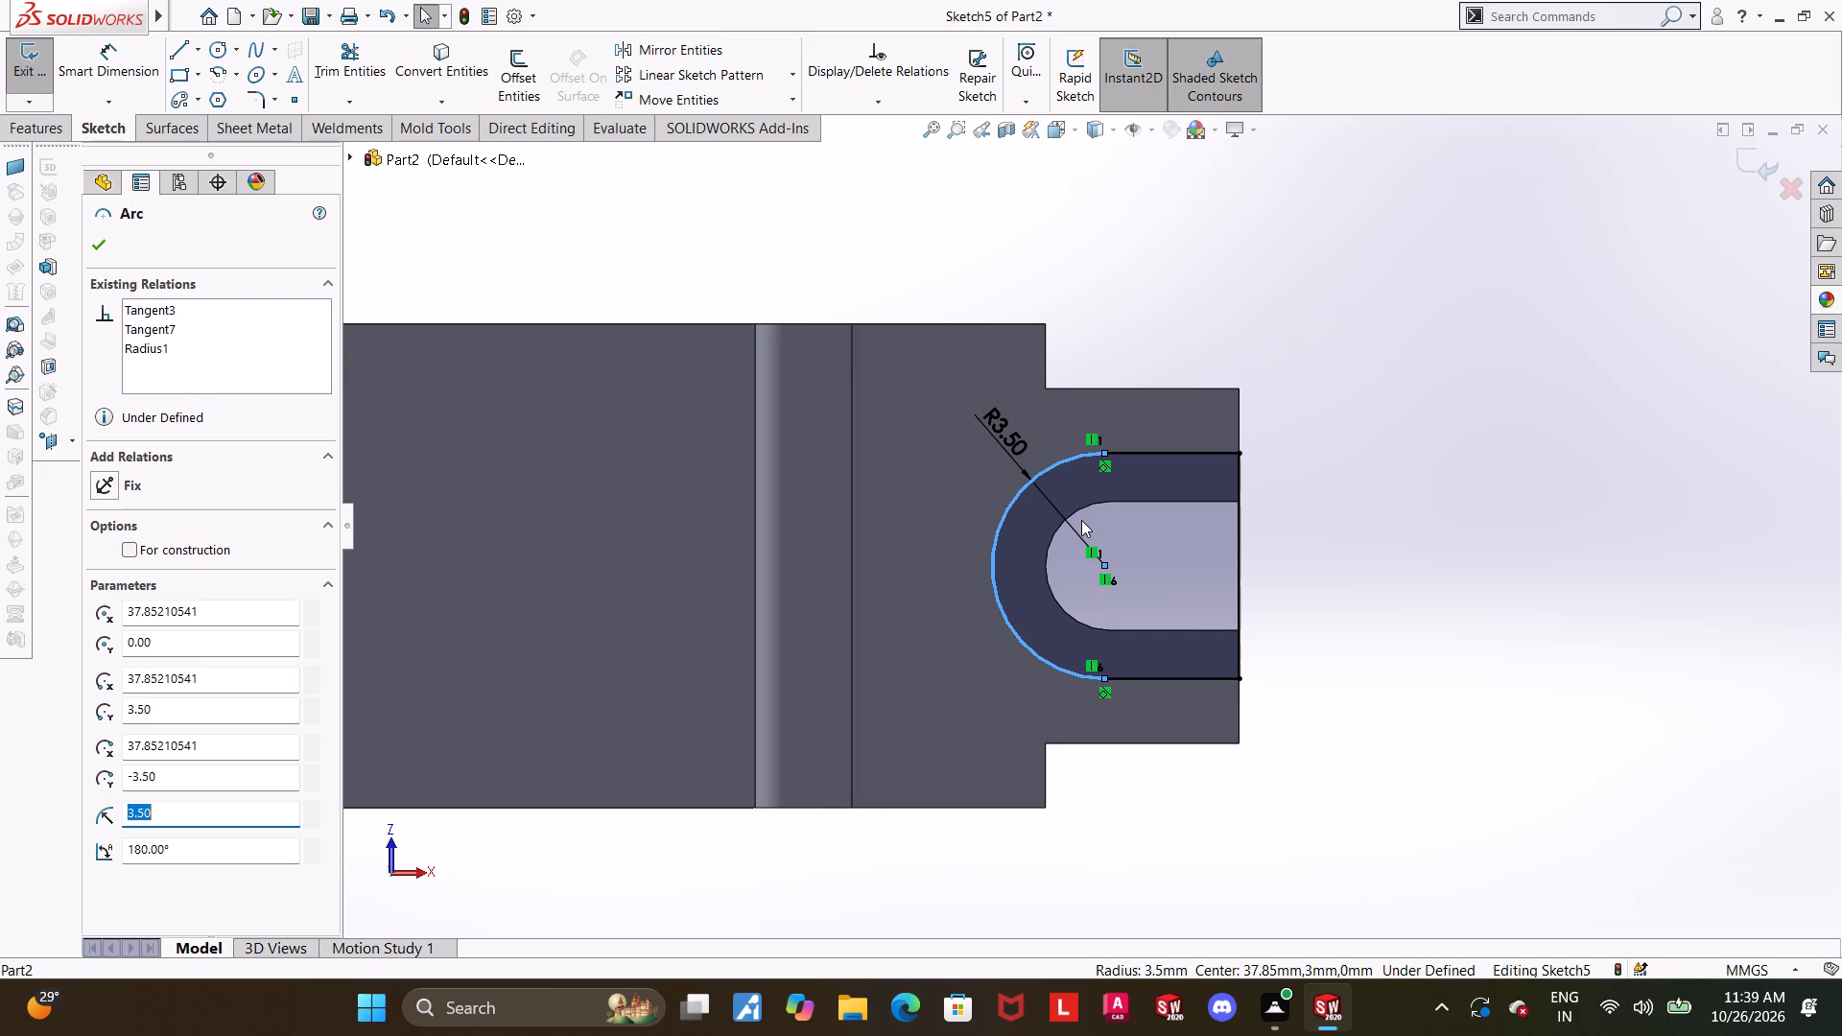
pyautogui.keyDown('ctrl'); pyautogui.click(1075, 512); pyautogui.keyUp('ctrl')
pyautogui.click(105, 627)
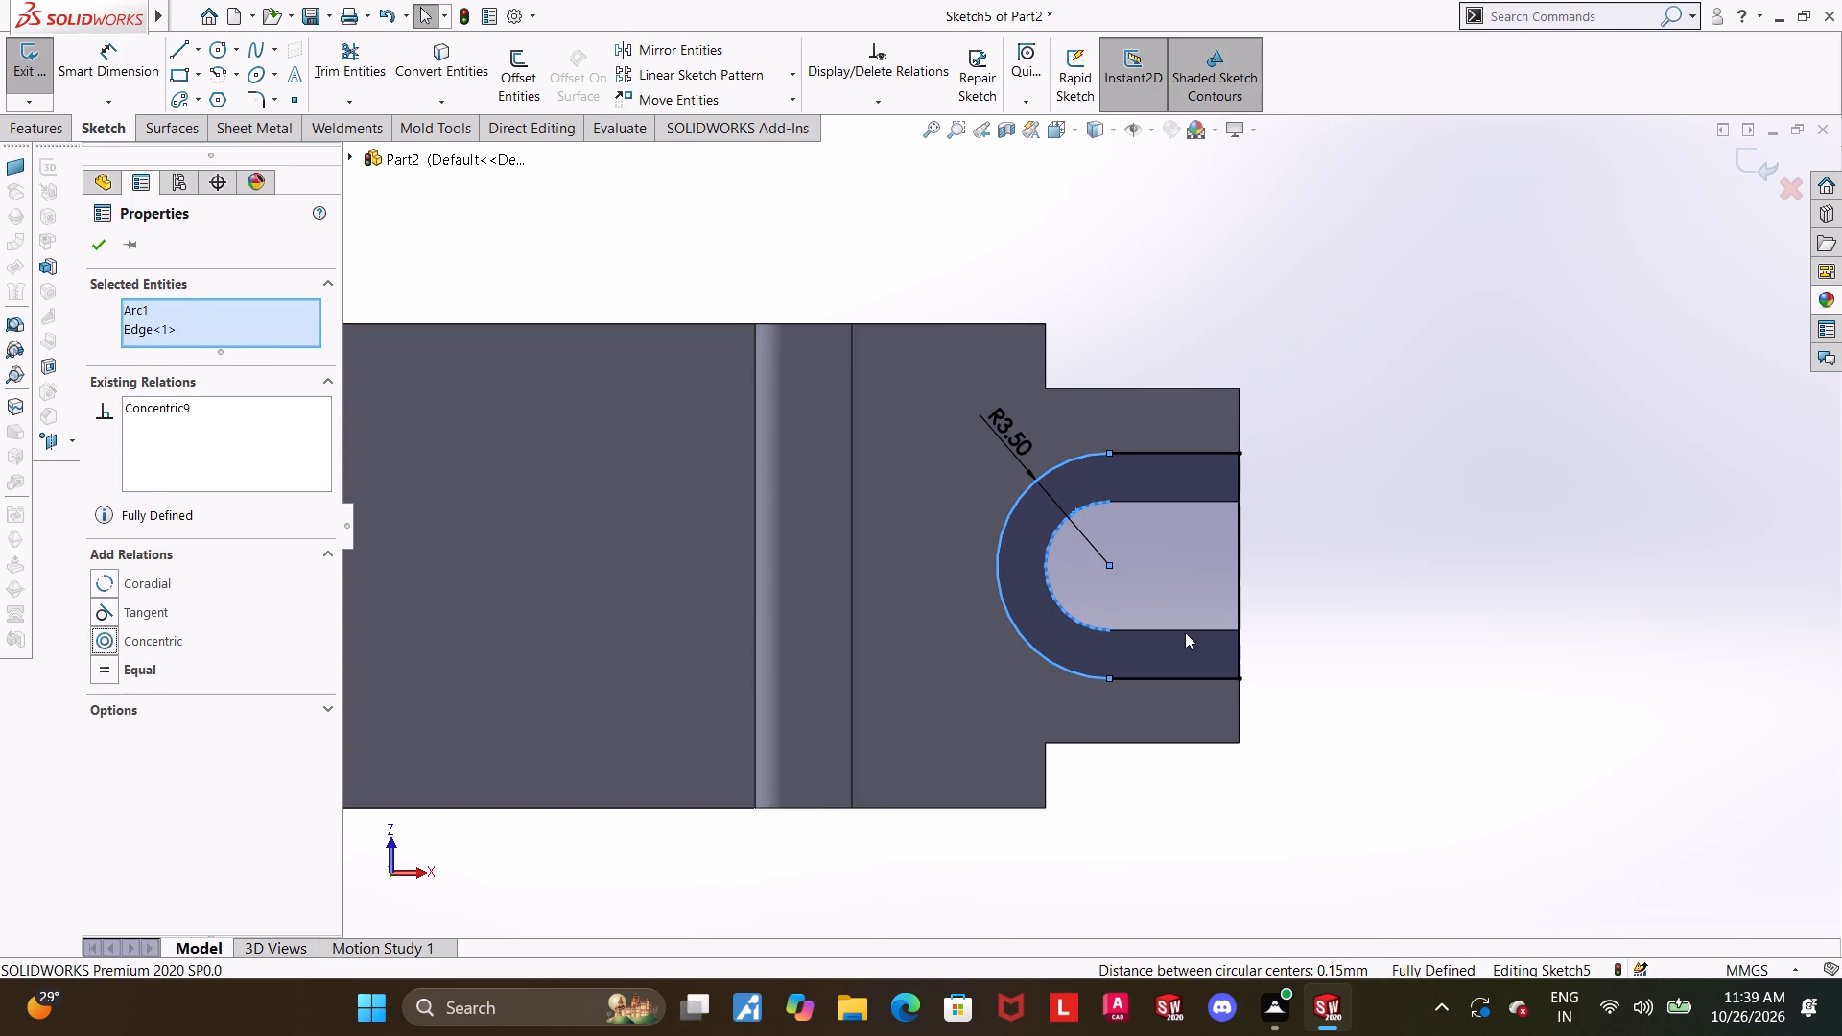
pyautogui.click(1391, 601)
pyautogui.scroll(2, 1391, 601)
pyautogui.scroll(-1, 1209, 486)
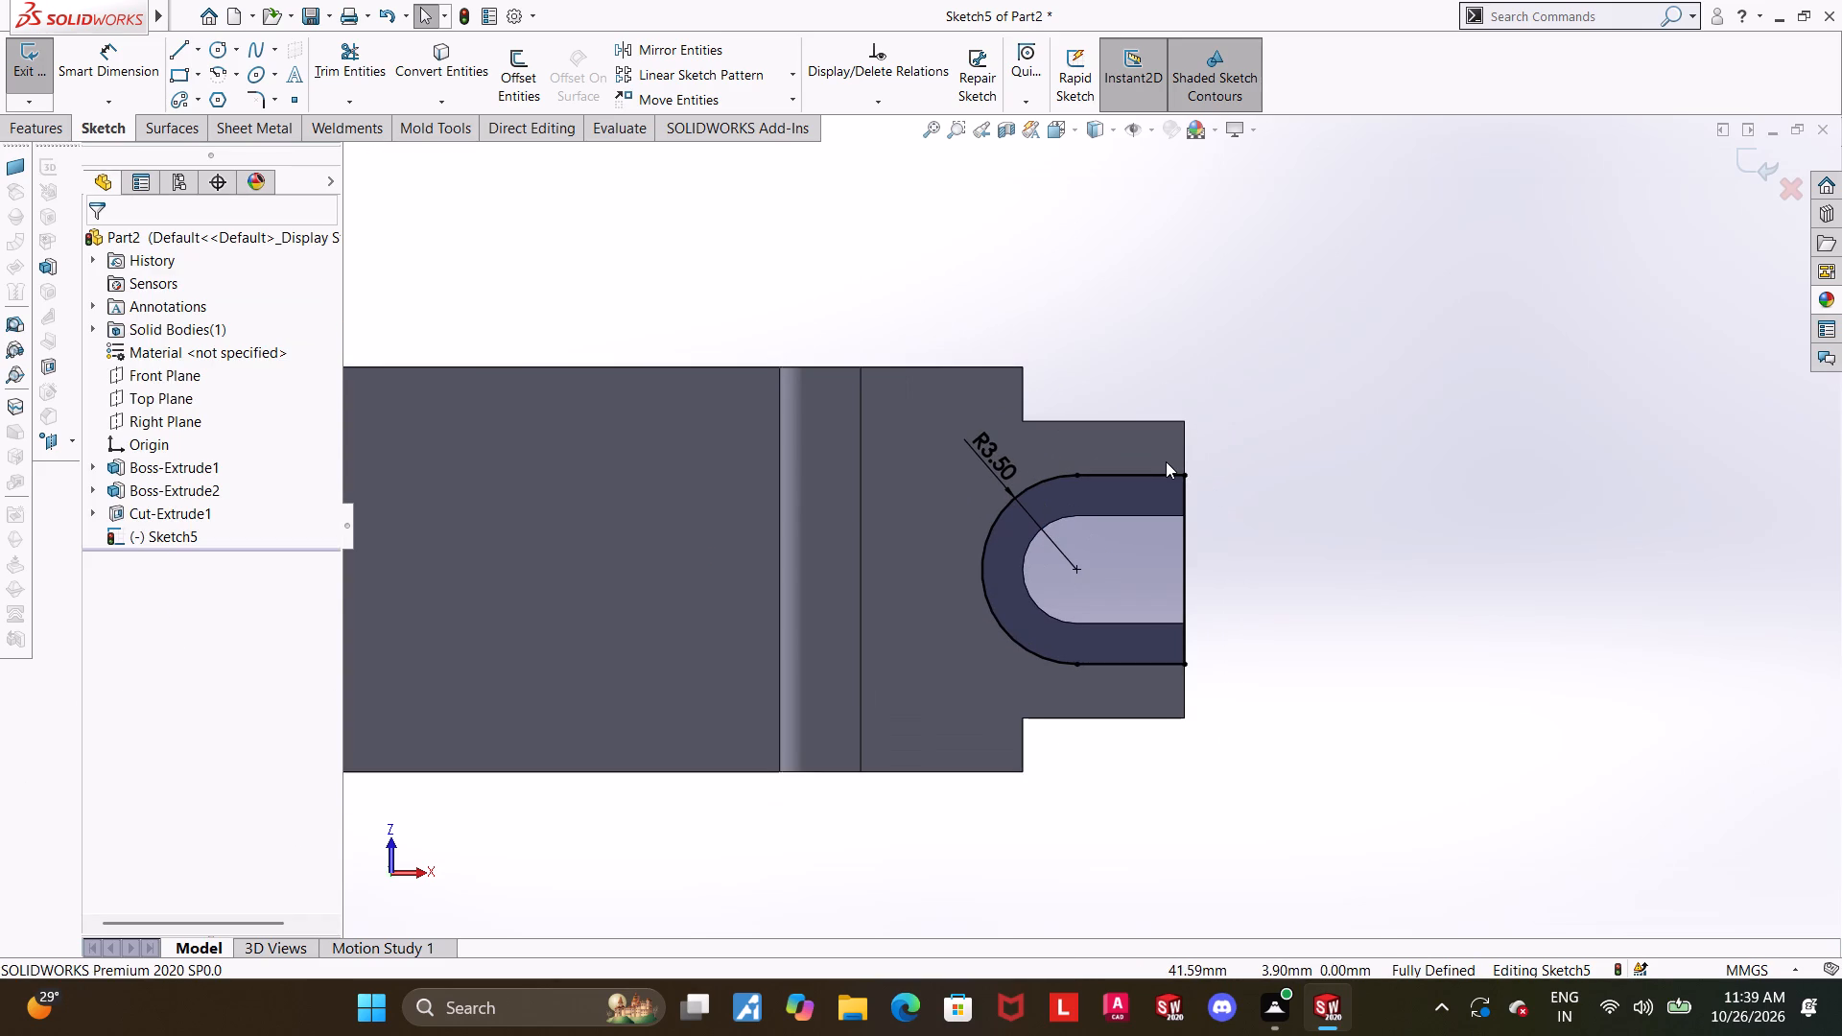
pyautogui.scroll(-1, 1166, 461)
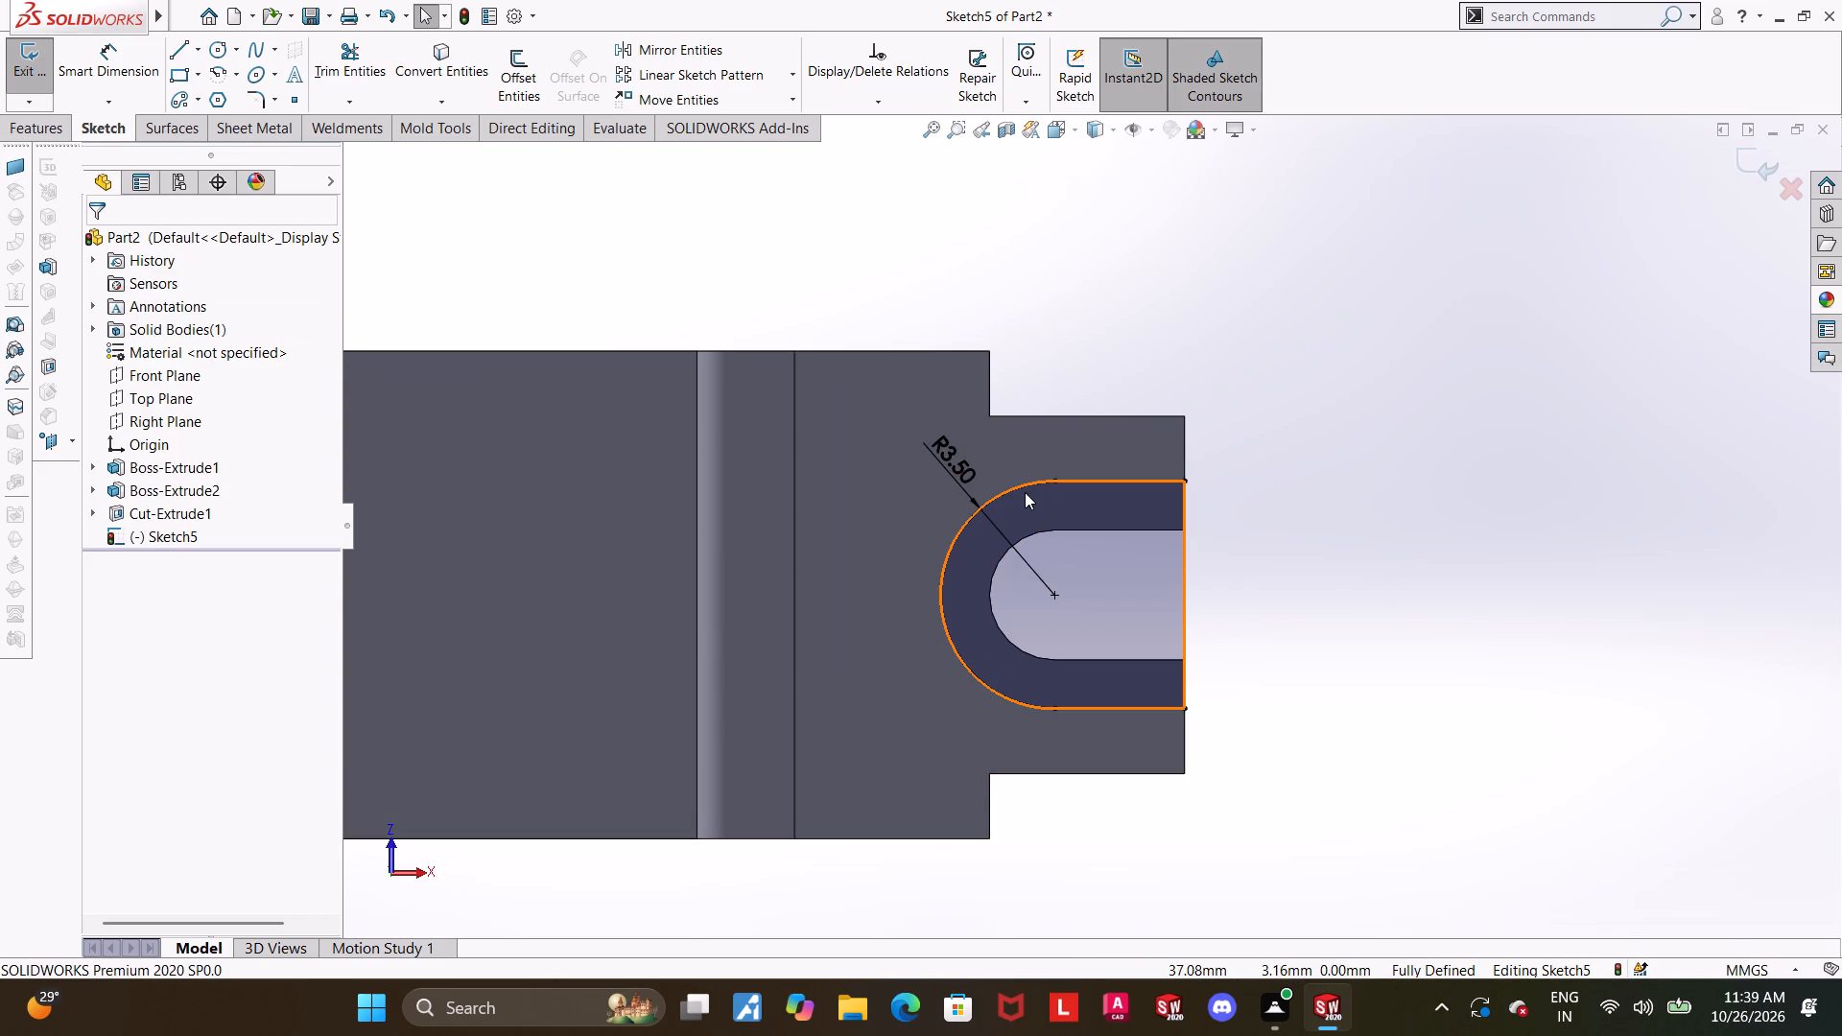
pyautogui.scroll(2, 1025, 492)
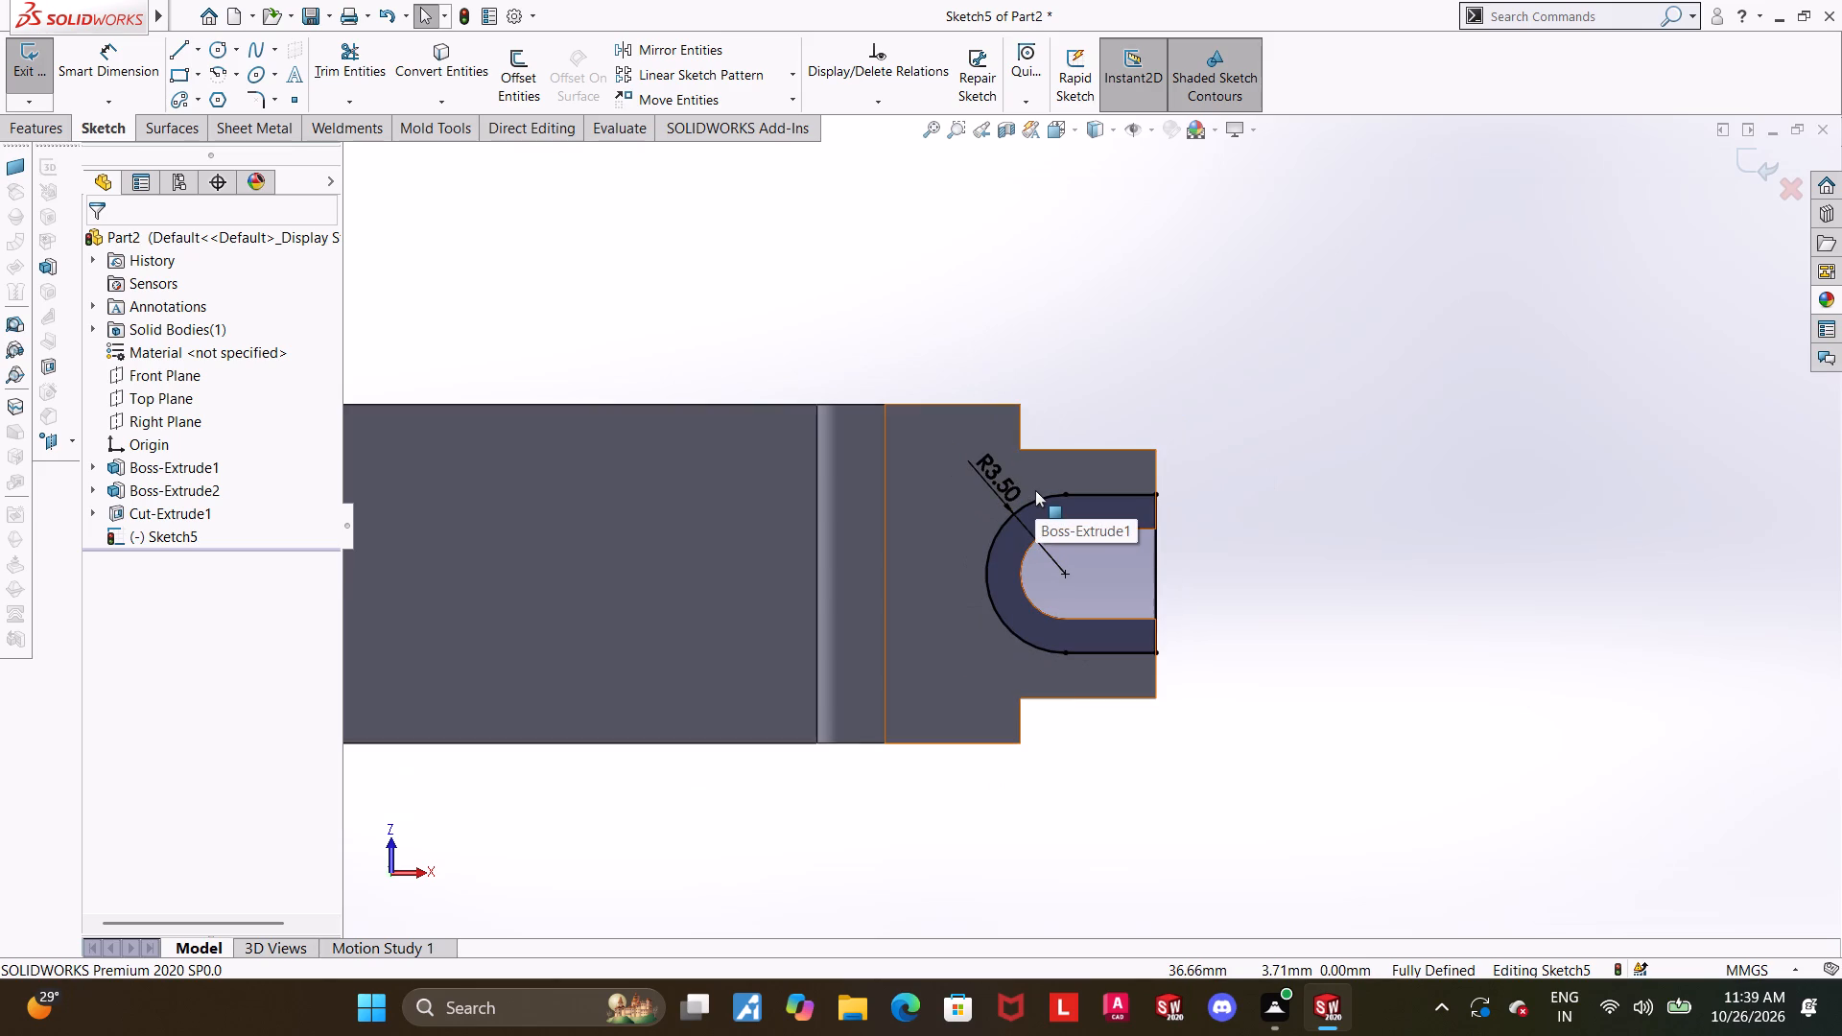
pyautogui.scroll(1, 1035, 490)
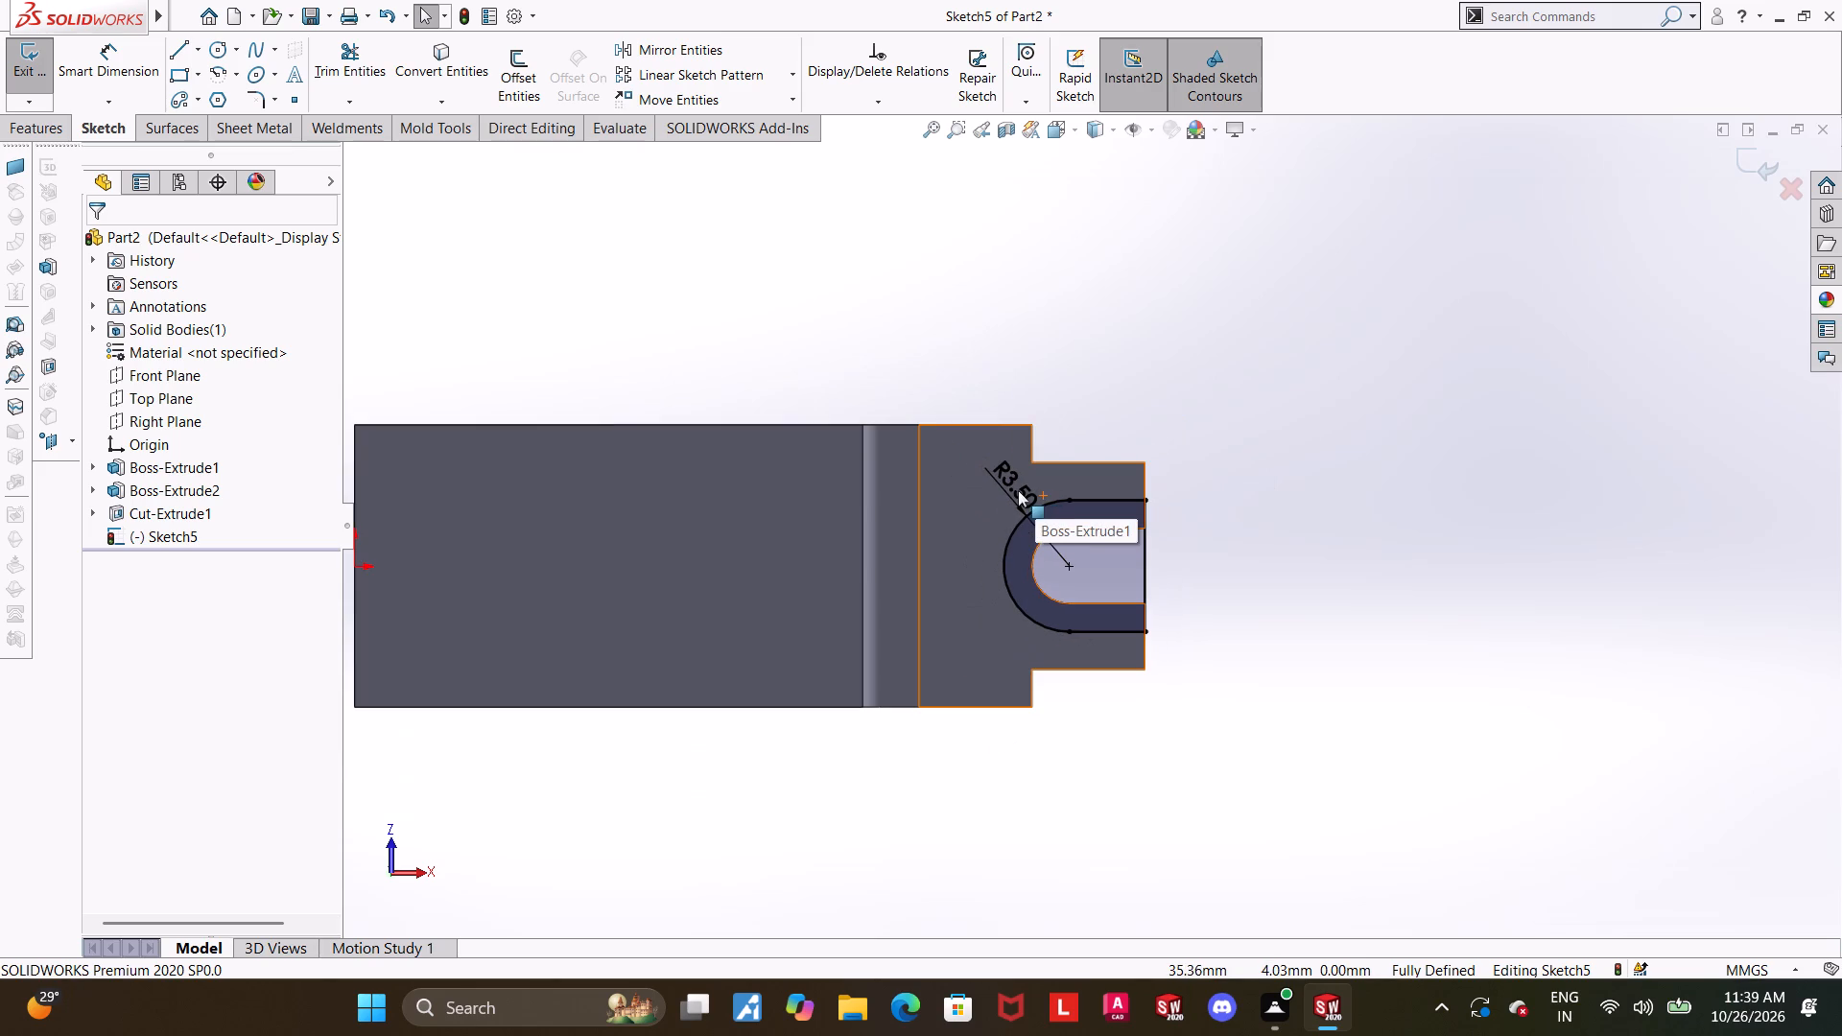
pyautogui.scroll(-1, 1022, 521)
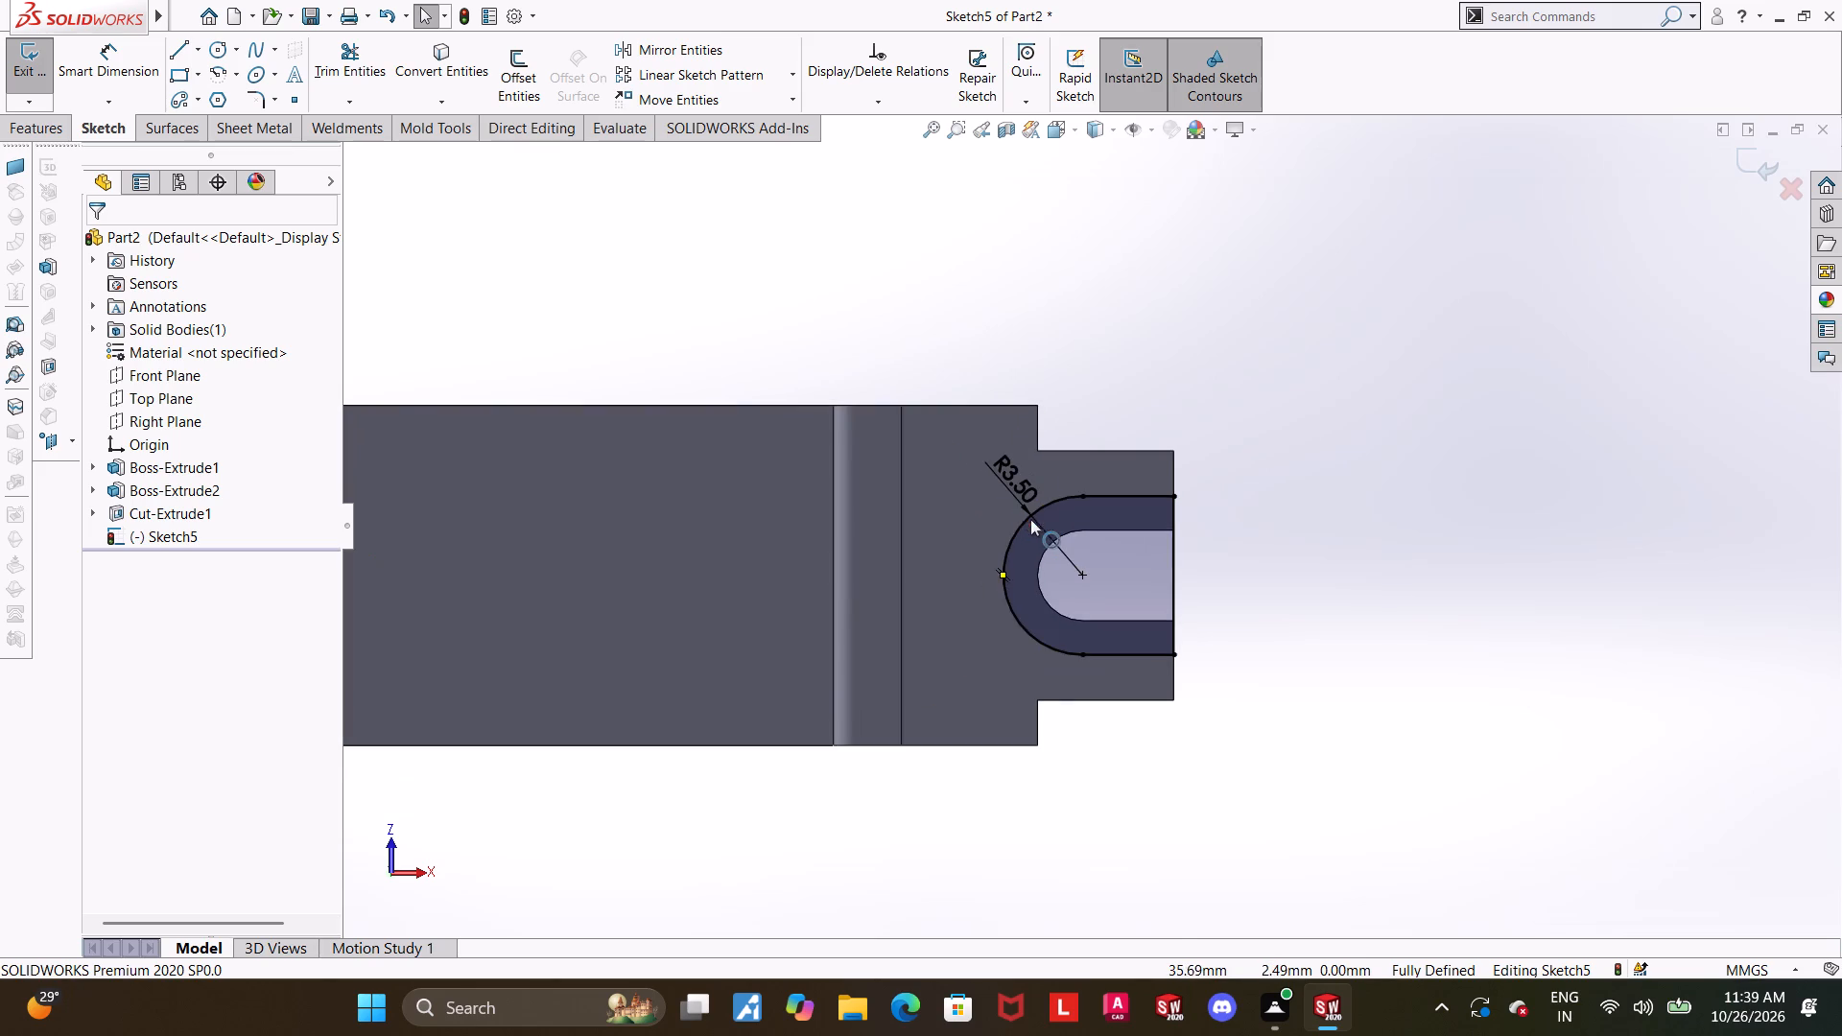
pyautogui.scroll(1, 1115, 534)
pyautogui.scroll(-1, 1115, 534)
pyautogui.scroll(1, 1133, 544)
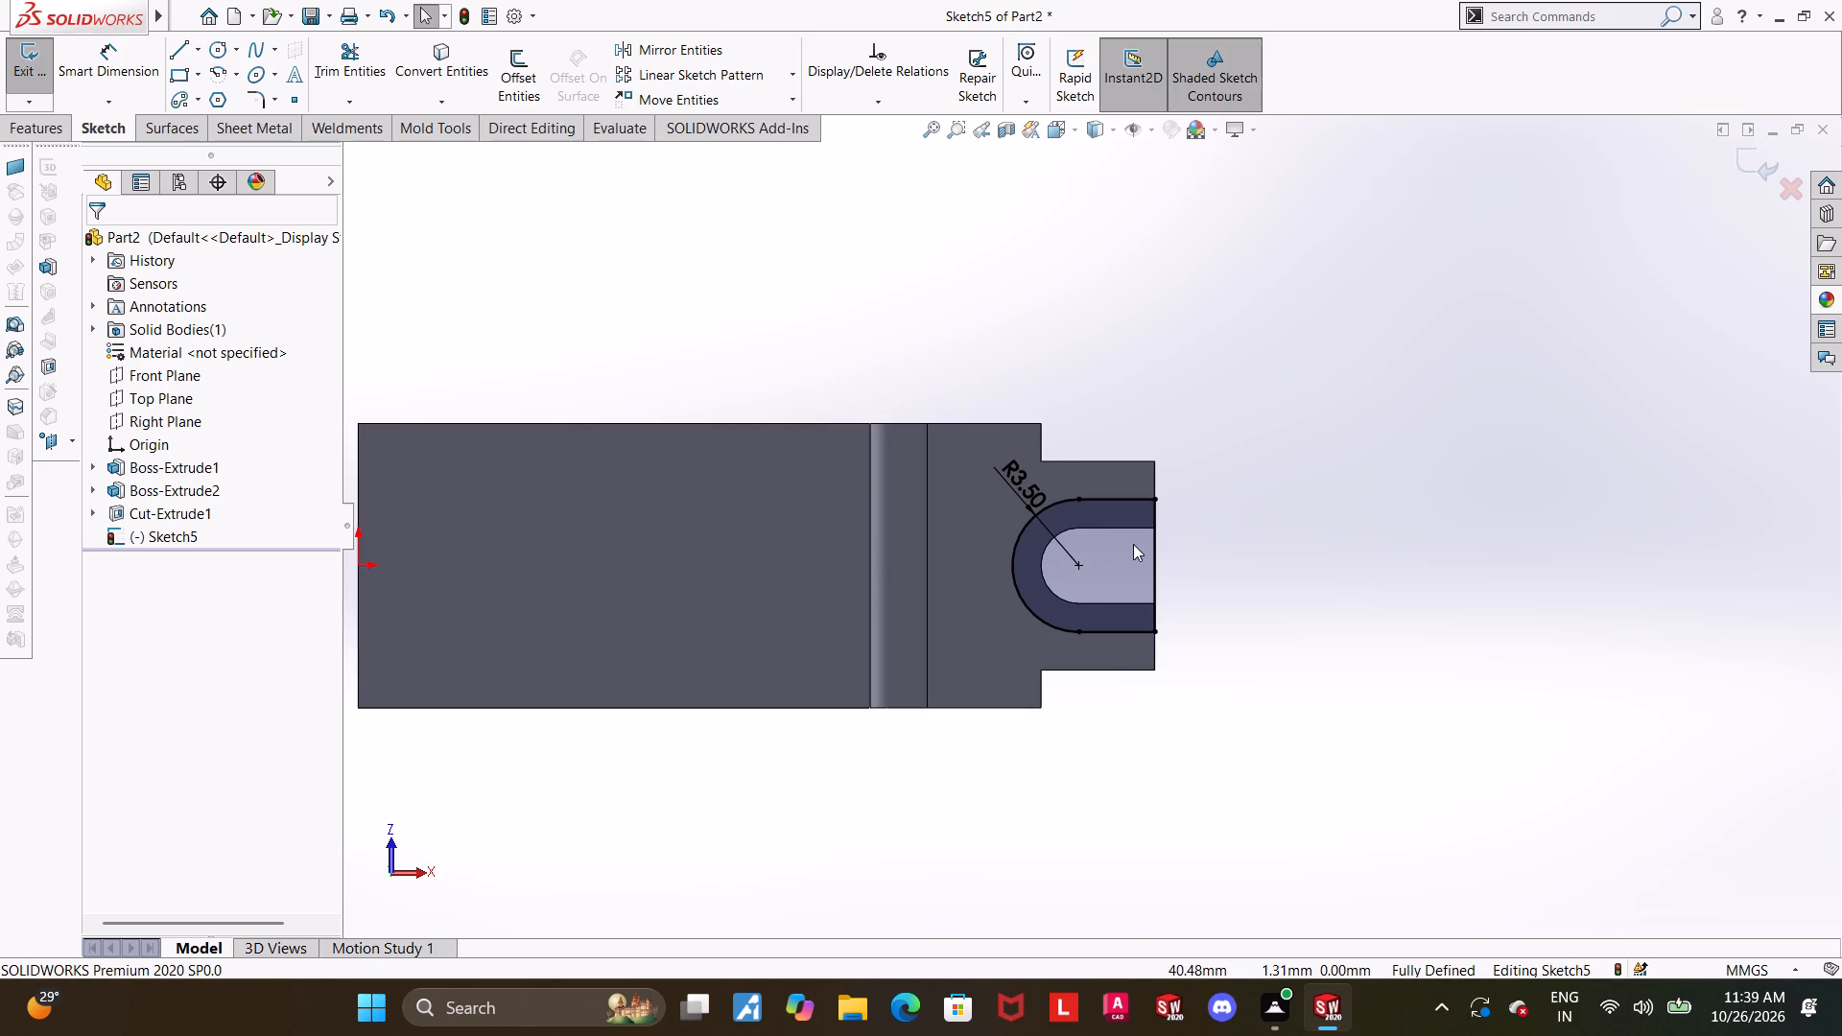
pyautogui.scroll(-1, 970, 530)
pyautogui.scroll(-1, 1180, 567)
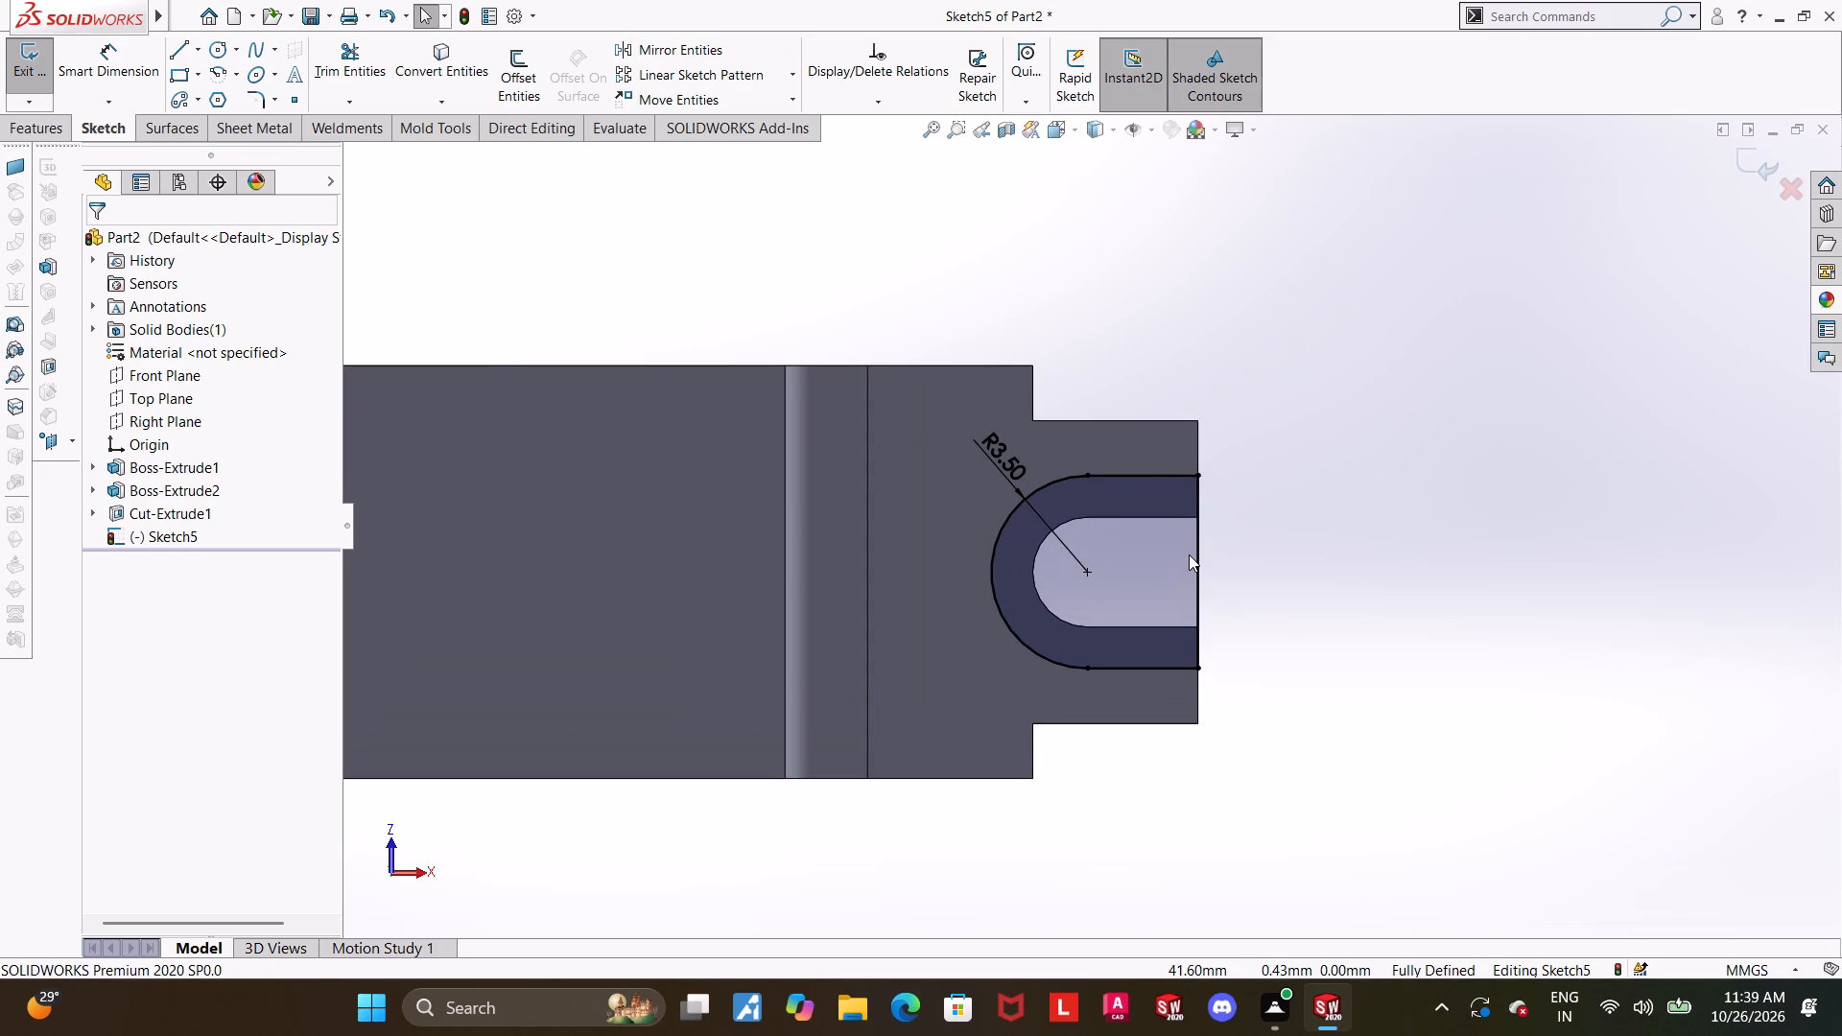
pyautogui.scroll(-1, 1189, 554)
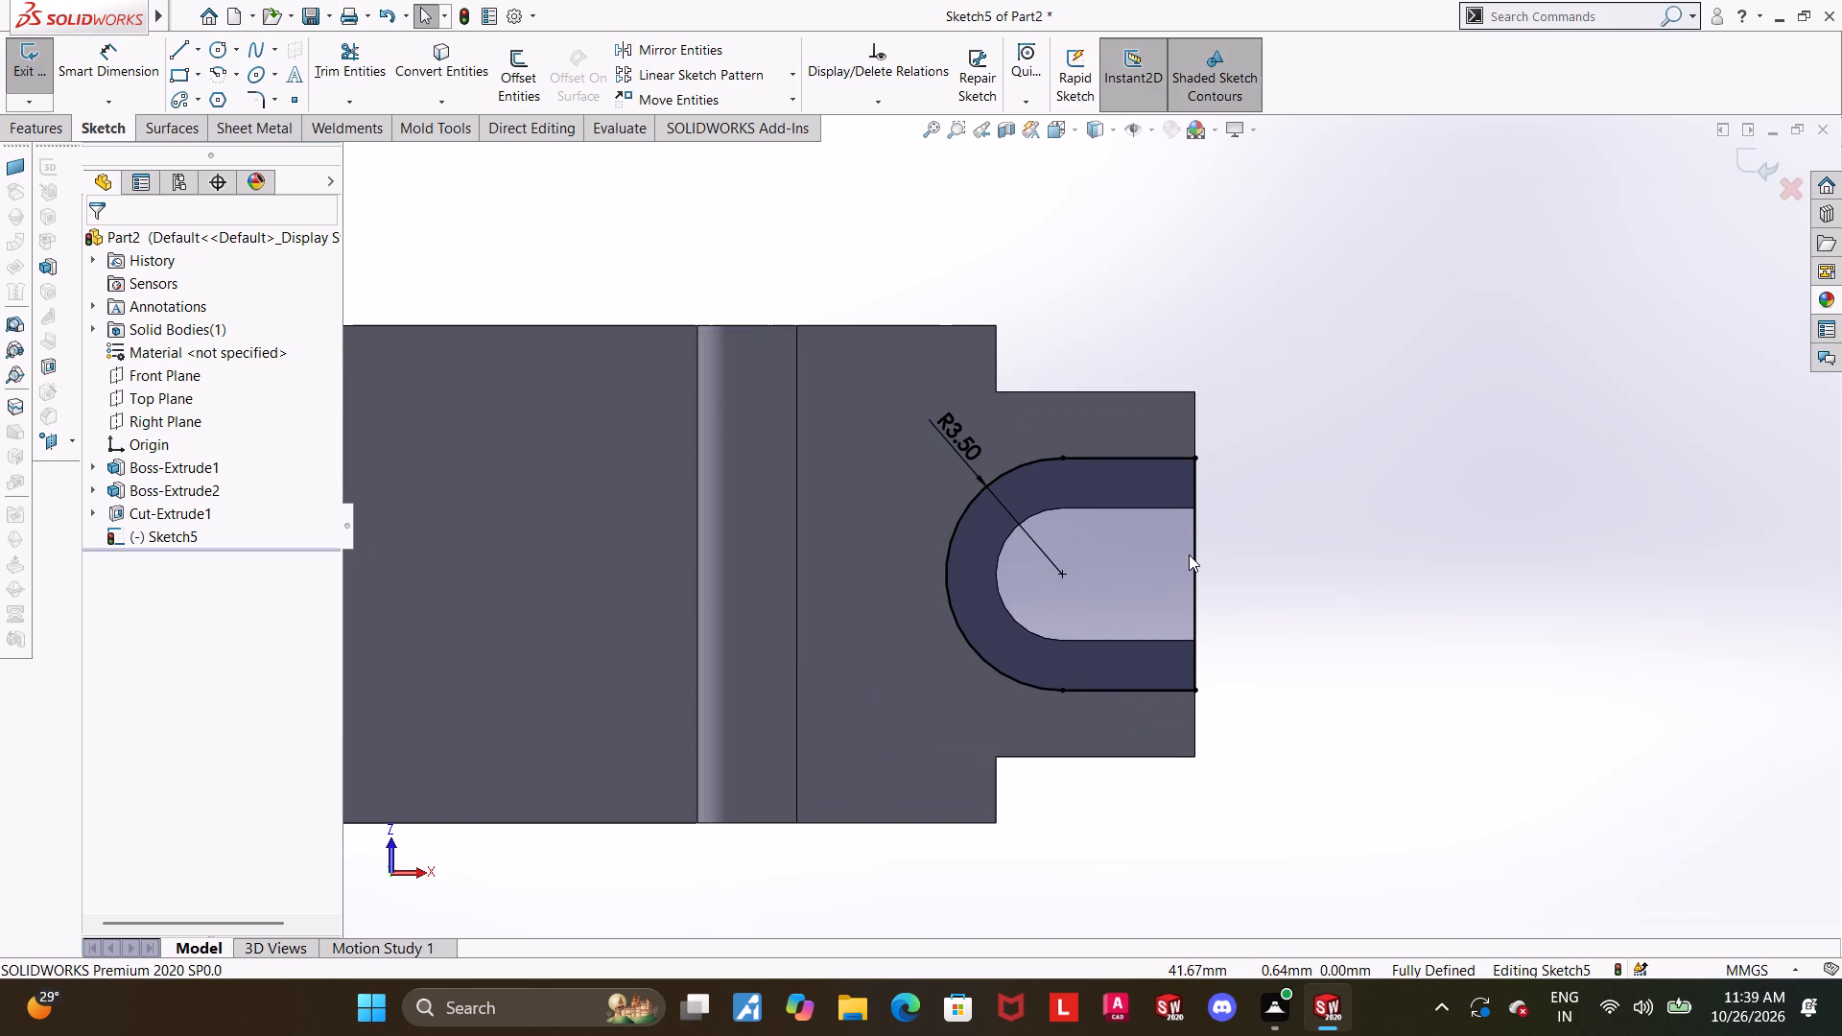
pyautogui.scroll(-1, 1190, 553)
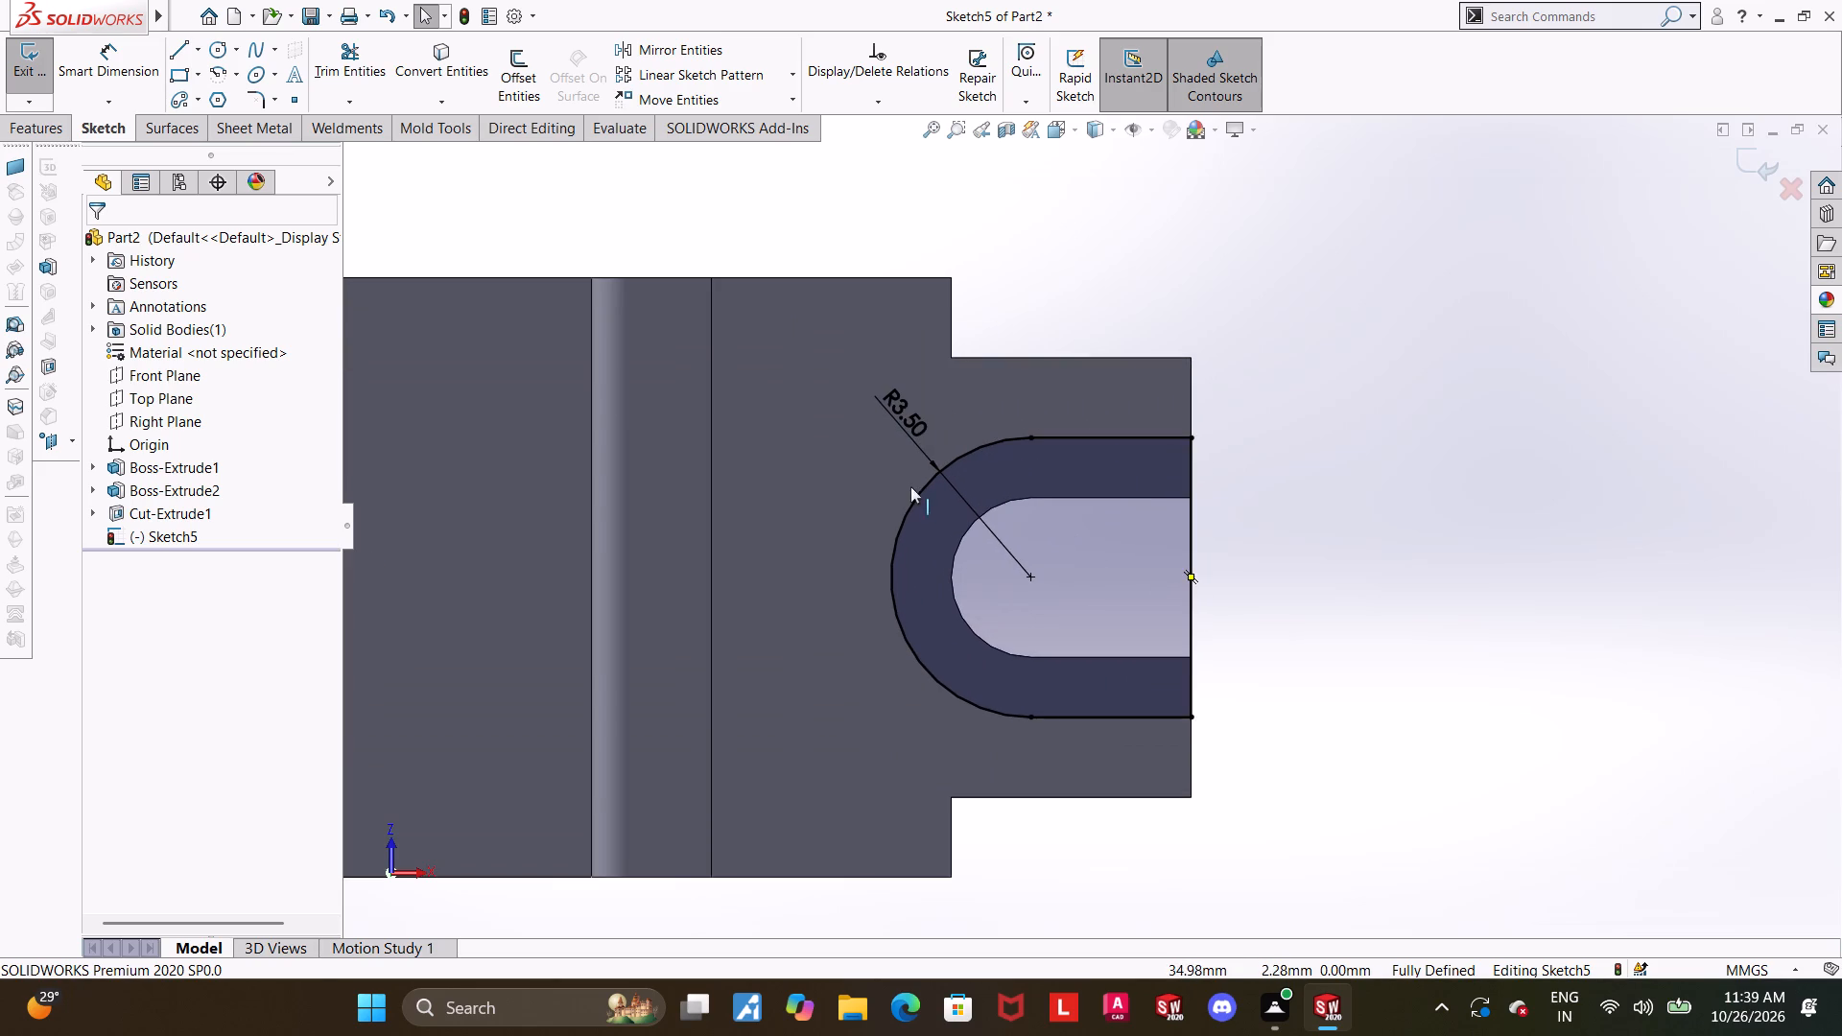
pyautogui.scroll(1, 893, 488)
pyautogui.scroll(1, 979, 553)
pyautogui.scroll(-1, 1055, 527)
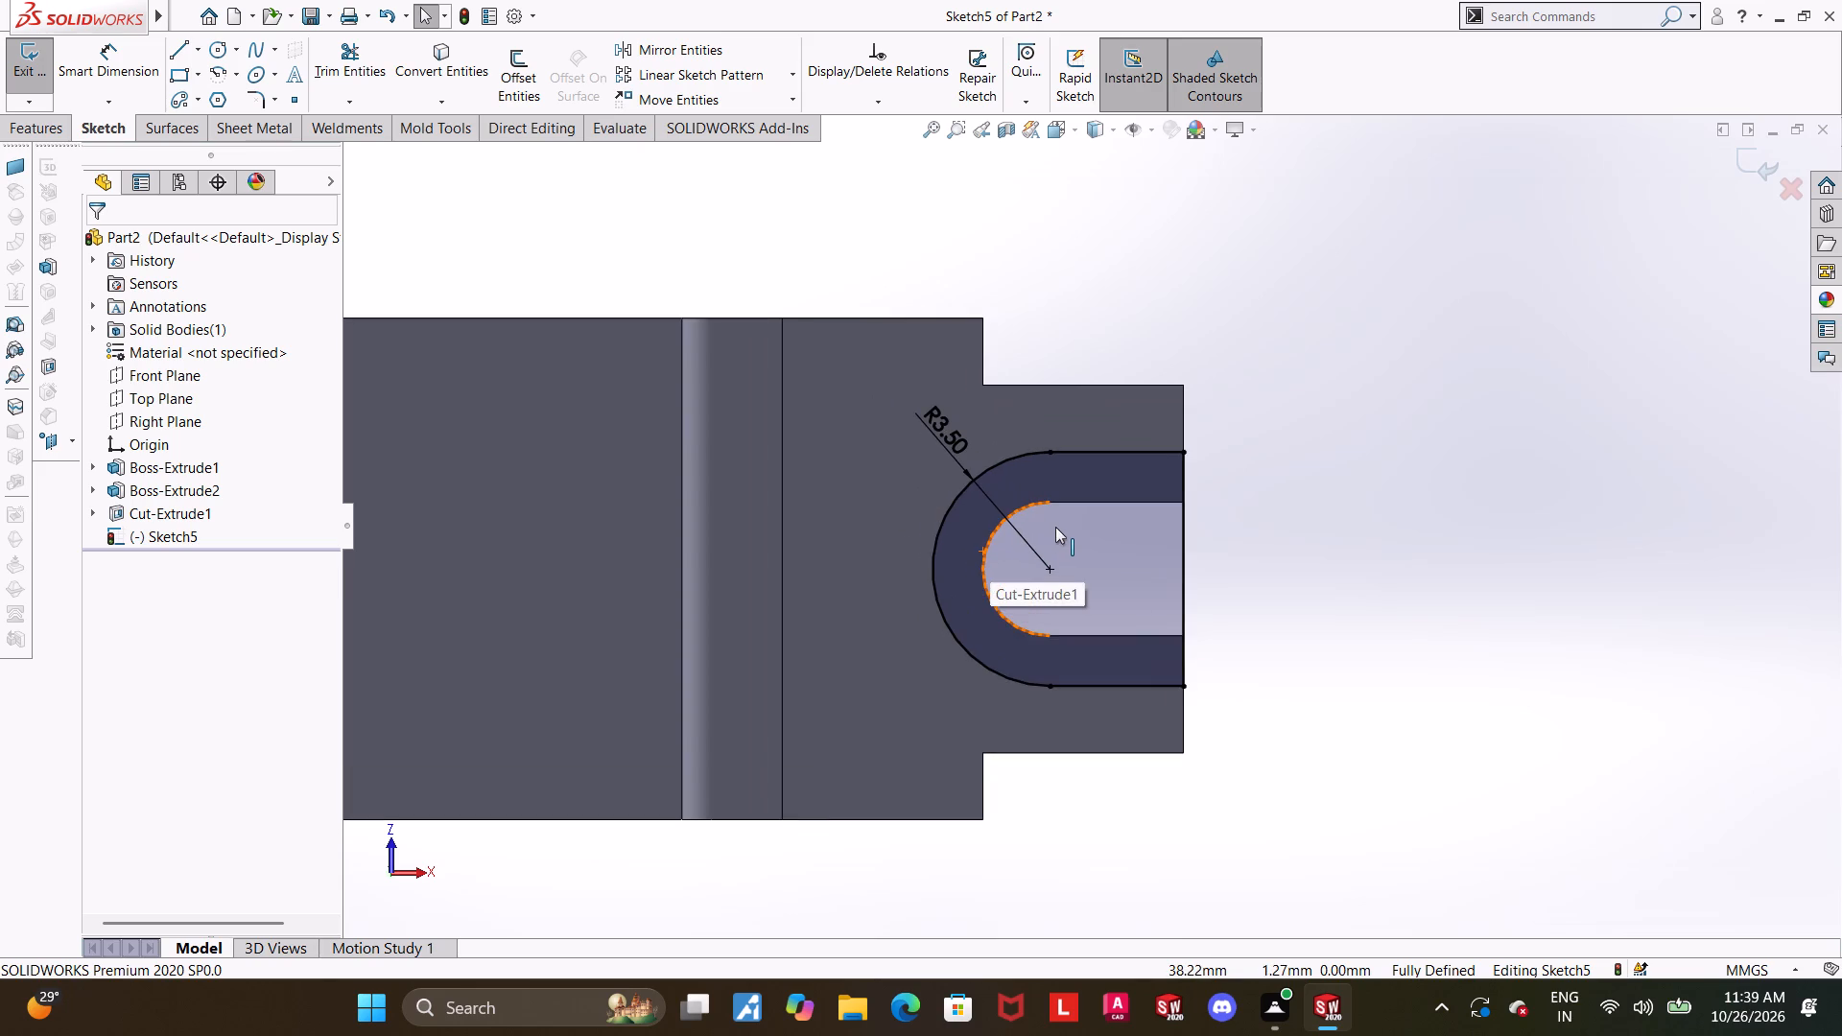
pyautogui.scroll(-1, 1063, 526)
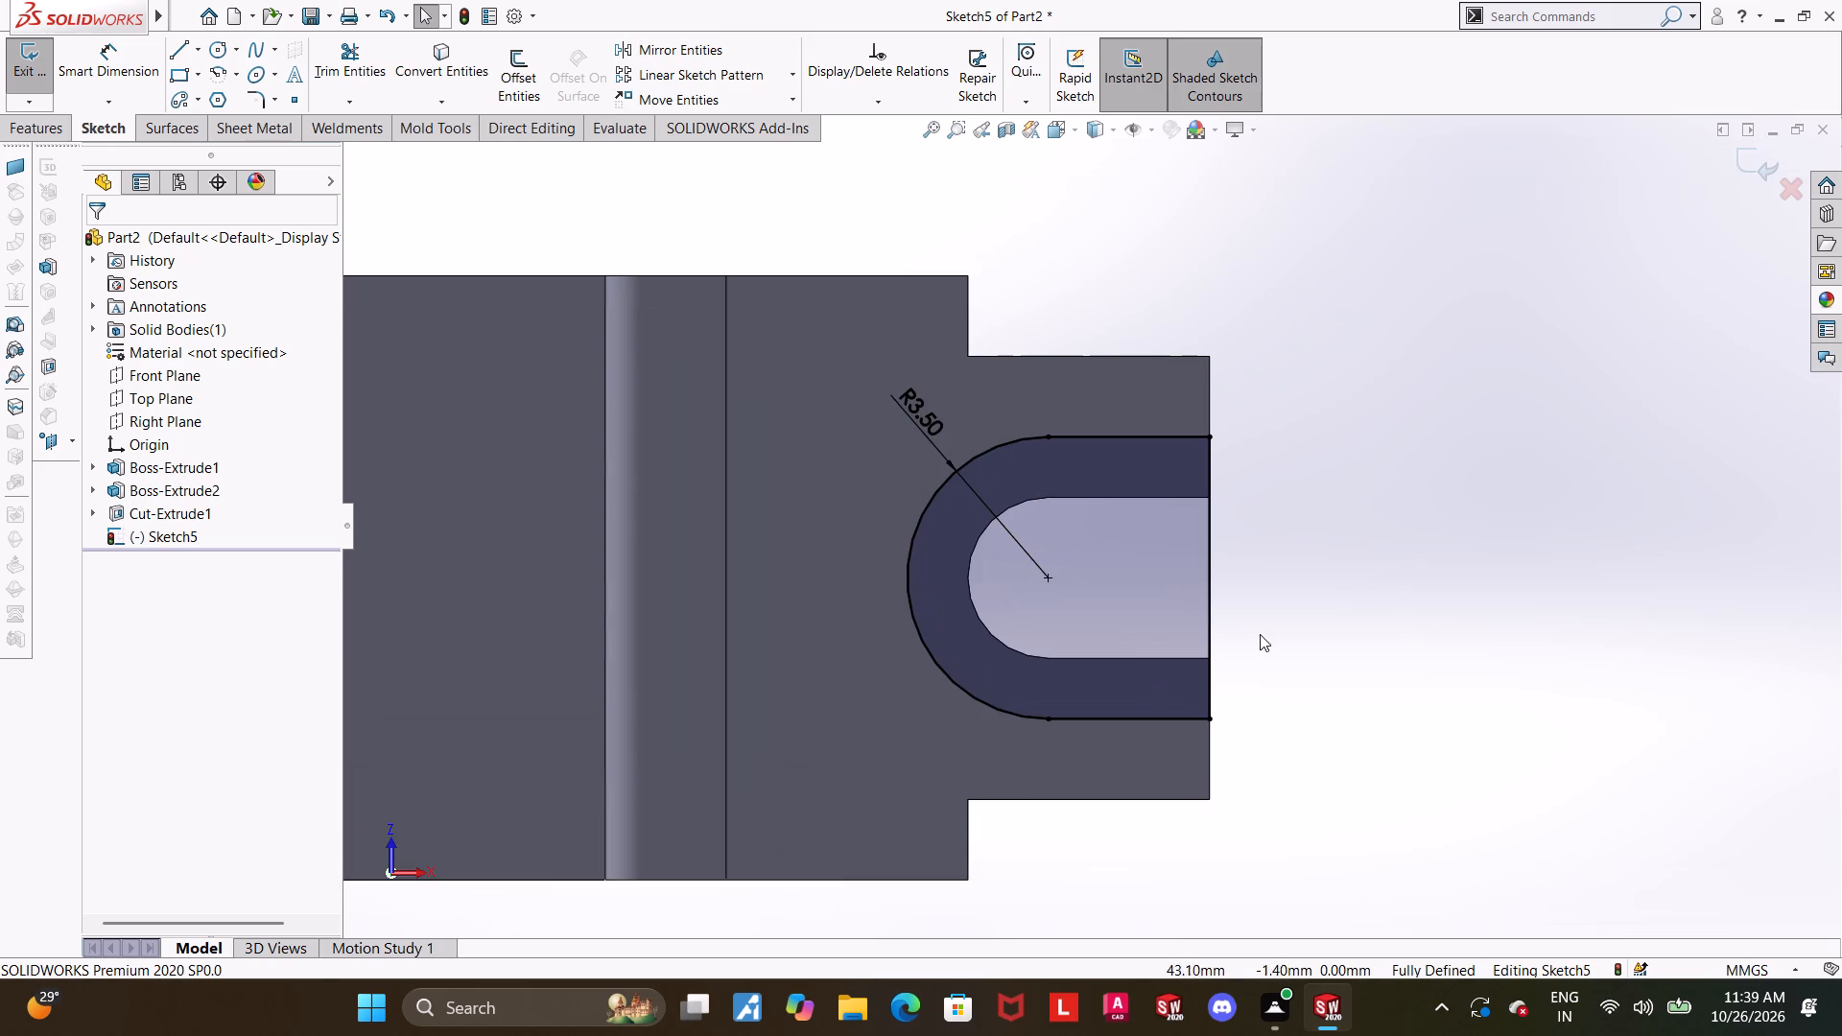
# Close the sketch of the U-shaped profile around the slot.
pyautogui.click(1756, 159)
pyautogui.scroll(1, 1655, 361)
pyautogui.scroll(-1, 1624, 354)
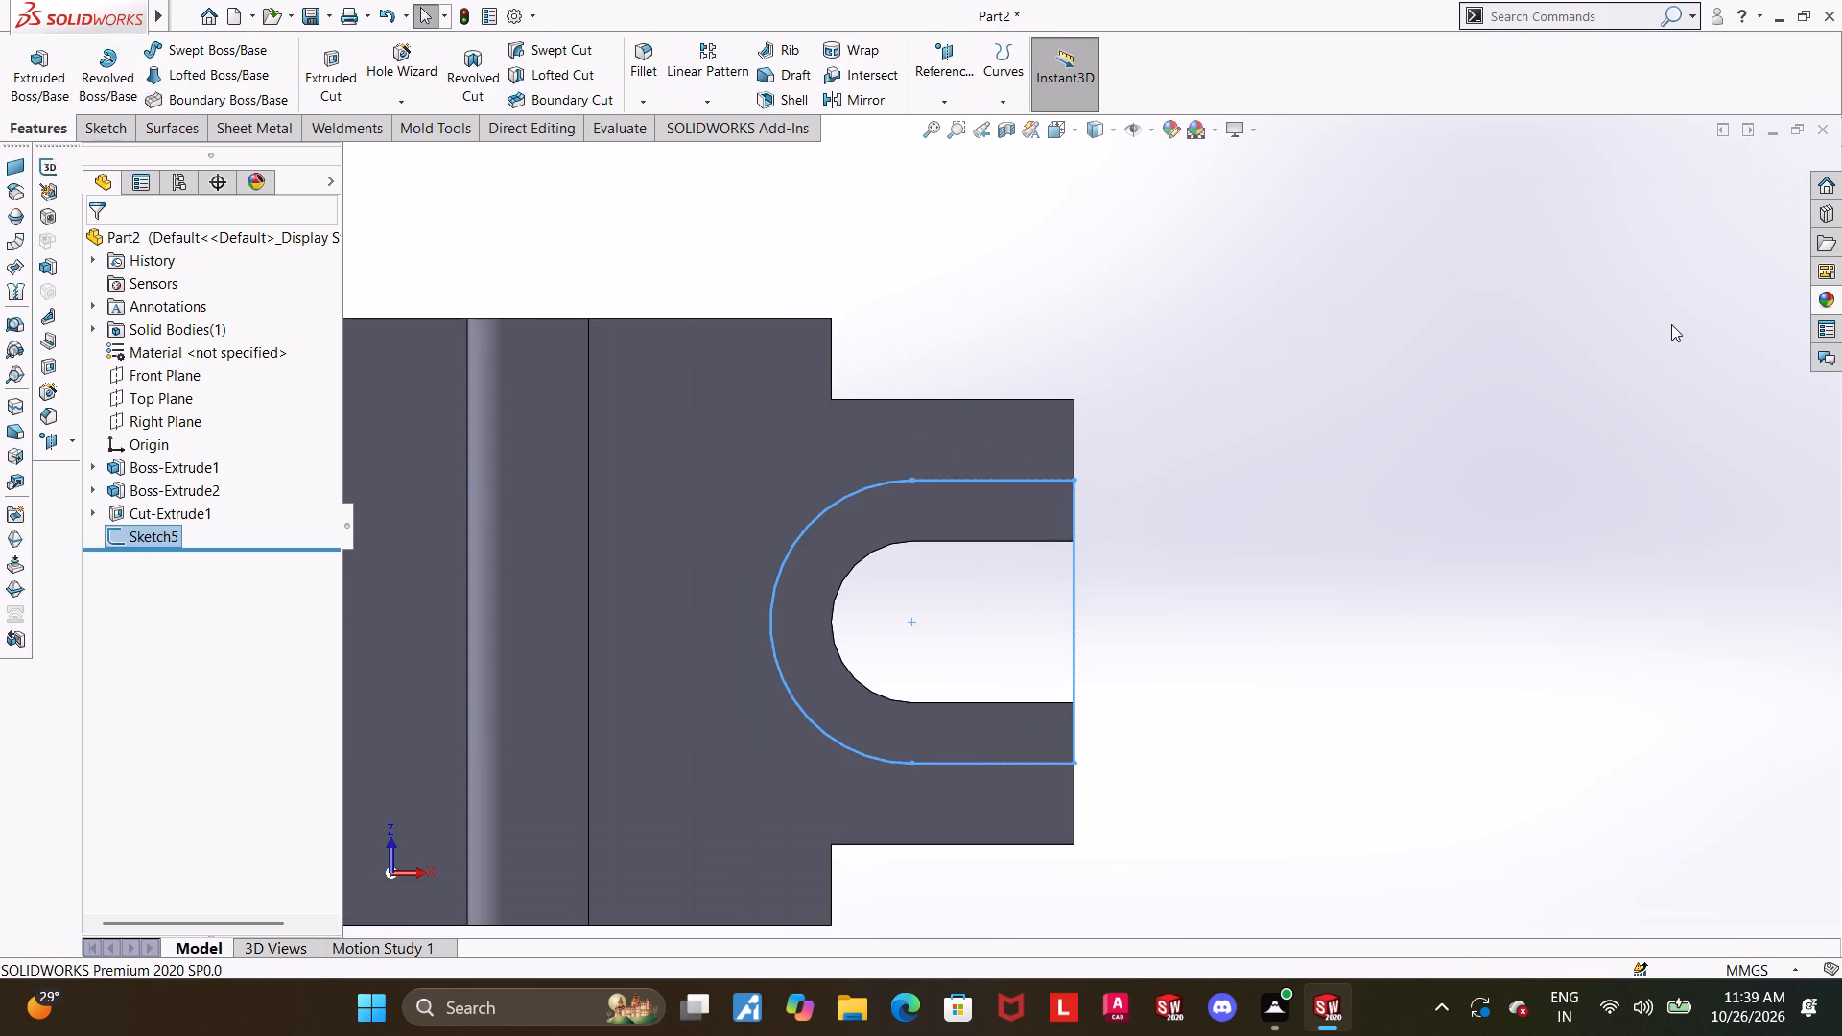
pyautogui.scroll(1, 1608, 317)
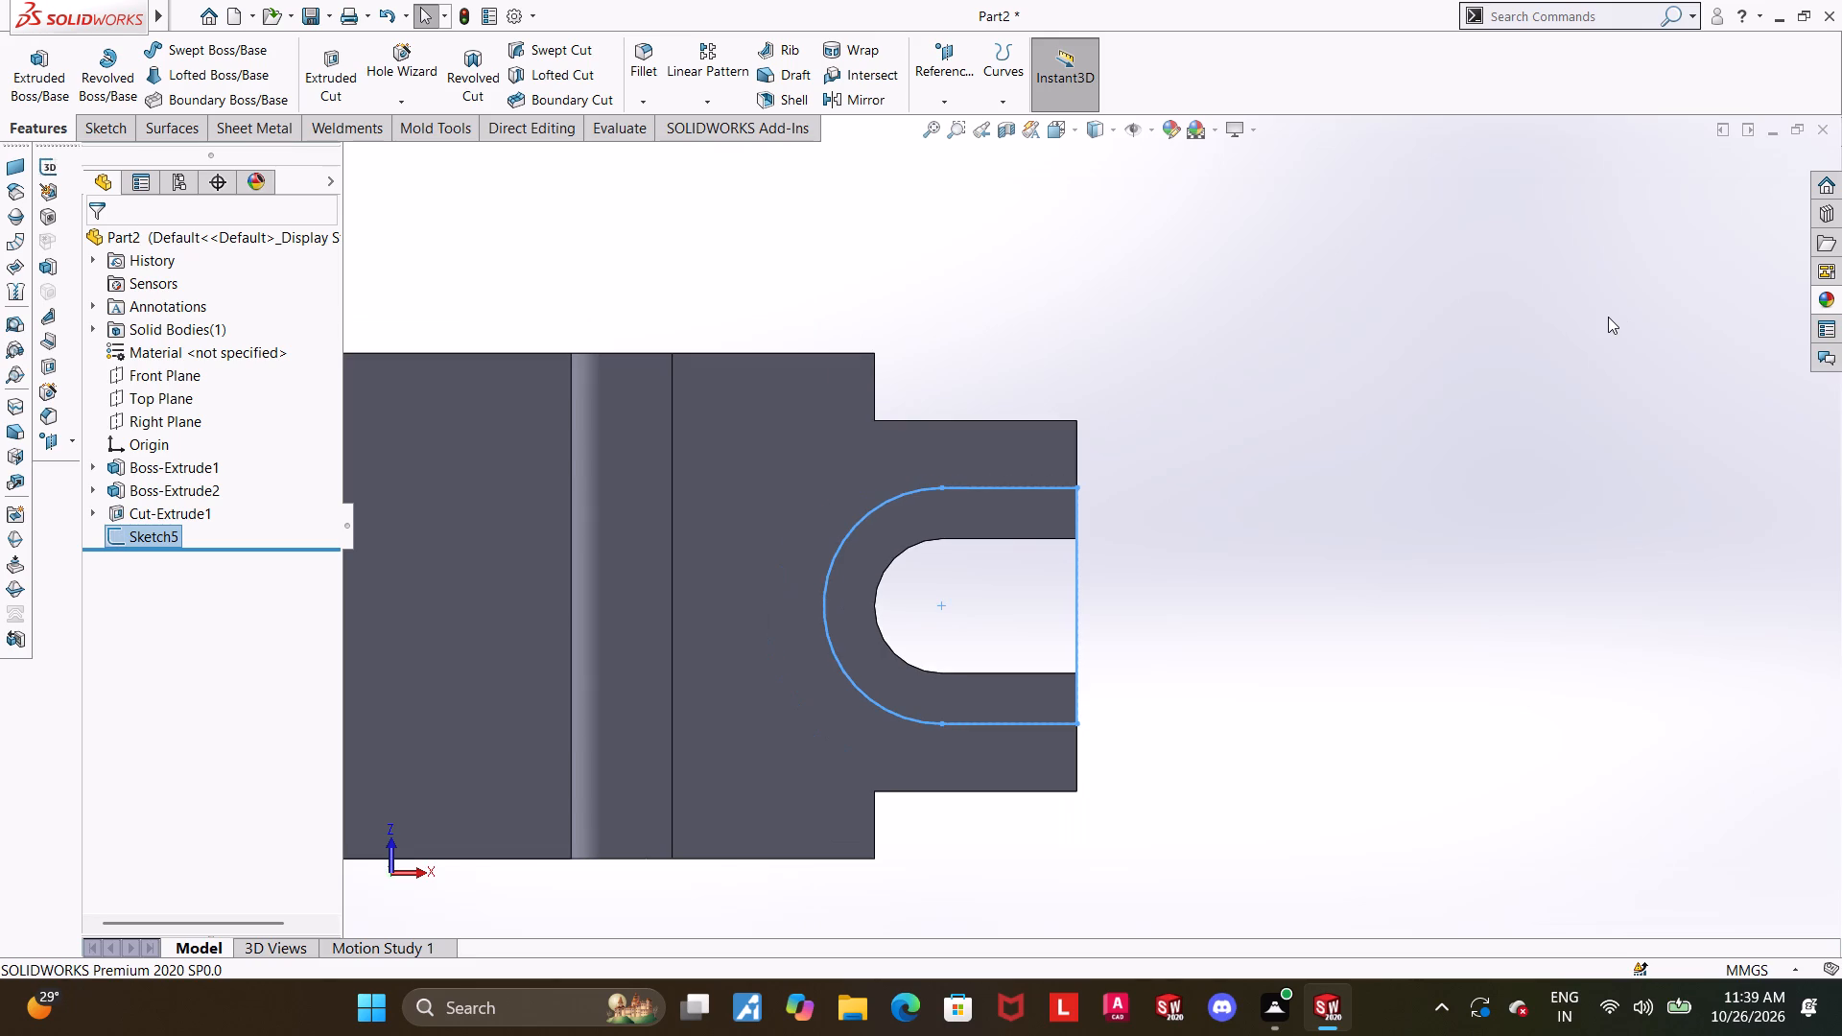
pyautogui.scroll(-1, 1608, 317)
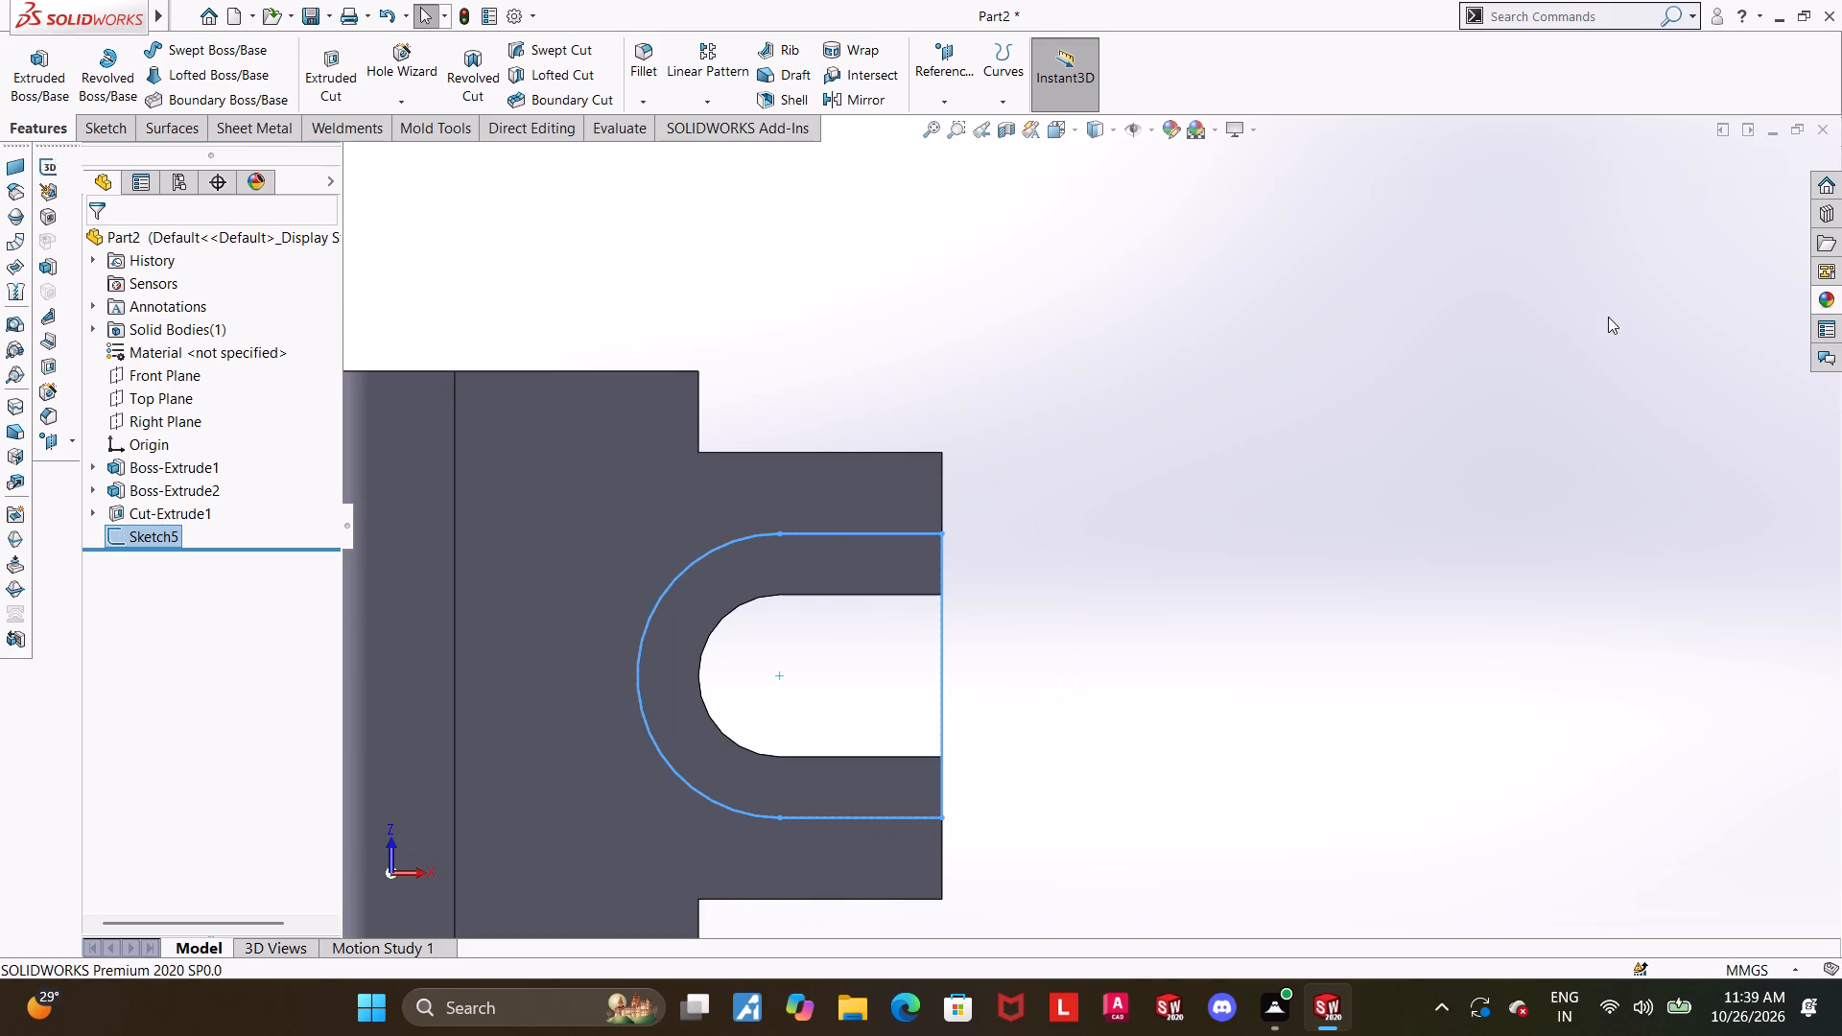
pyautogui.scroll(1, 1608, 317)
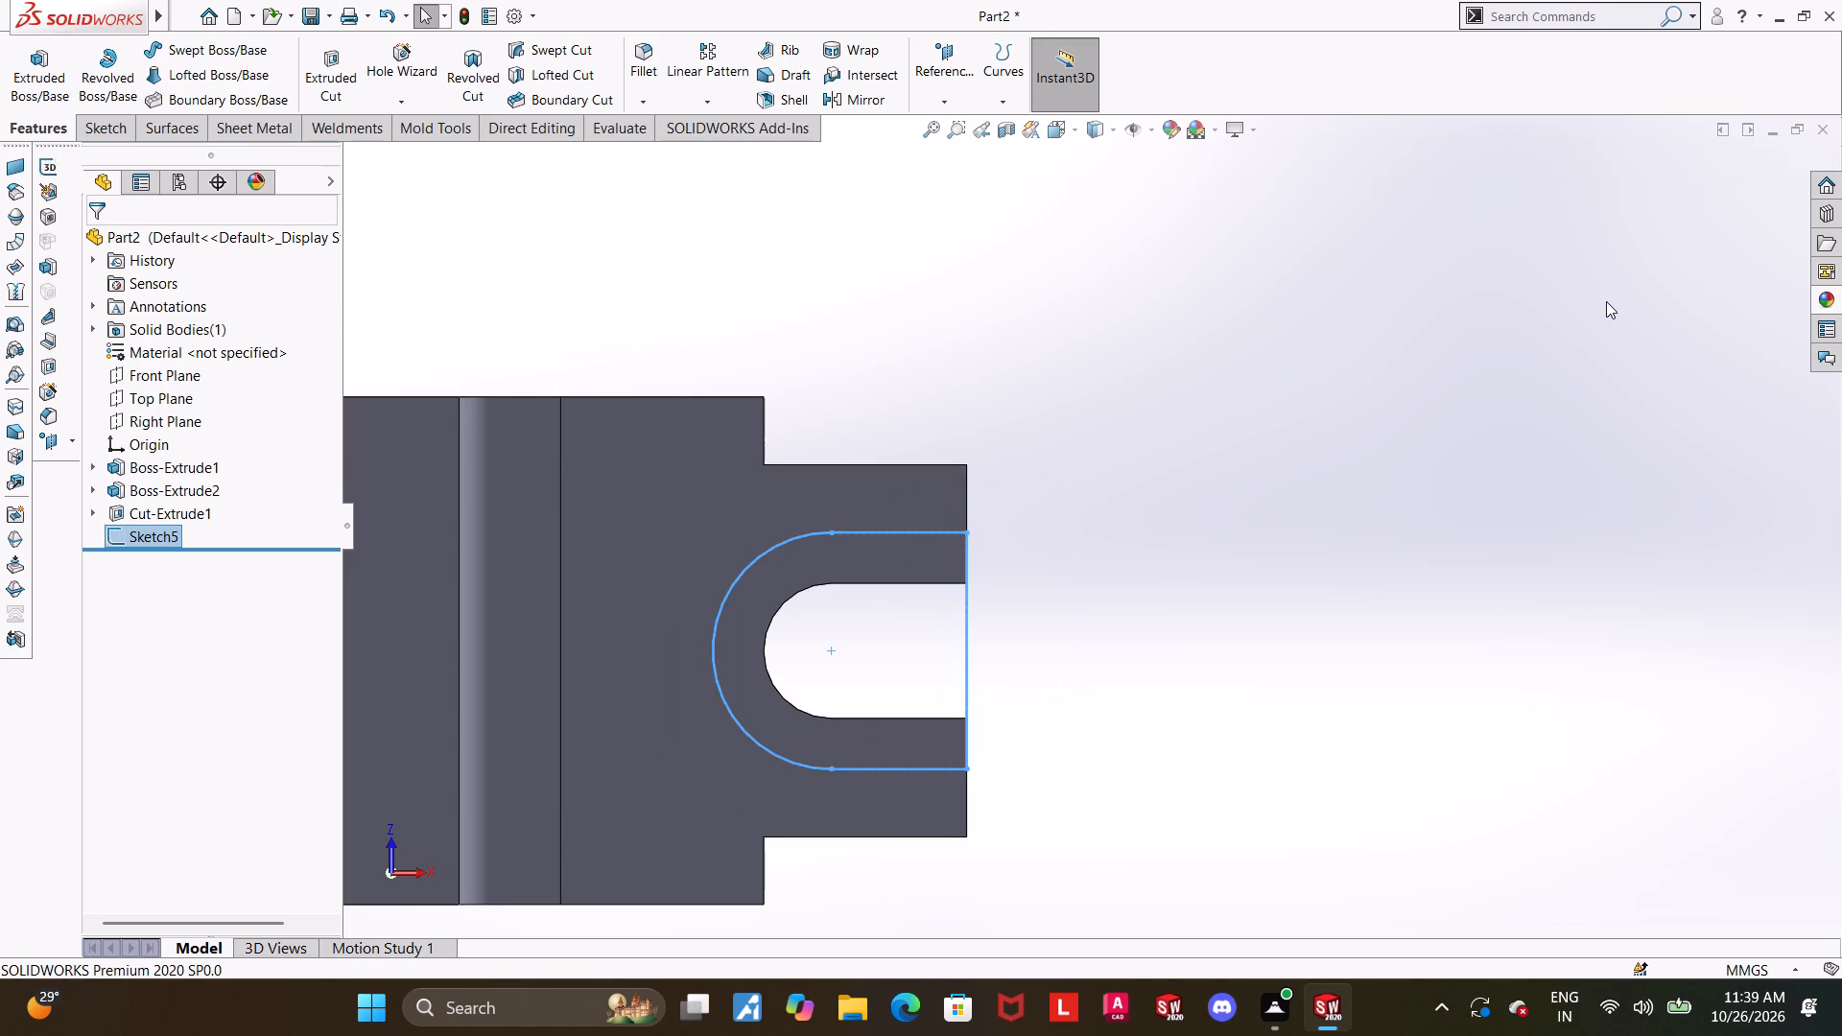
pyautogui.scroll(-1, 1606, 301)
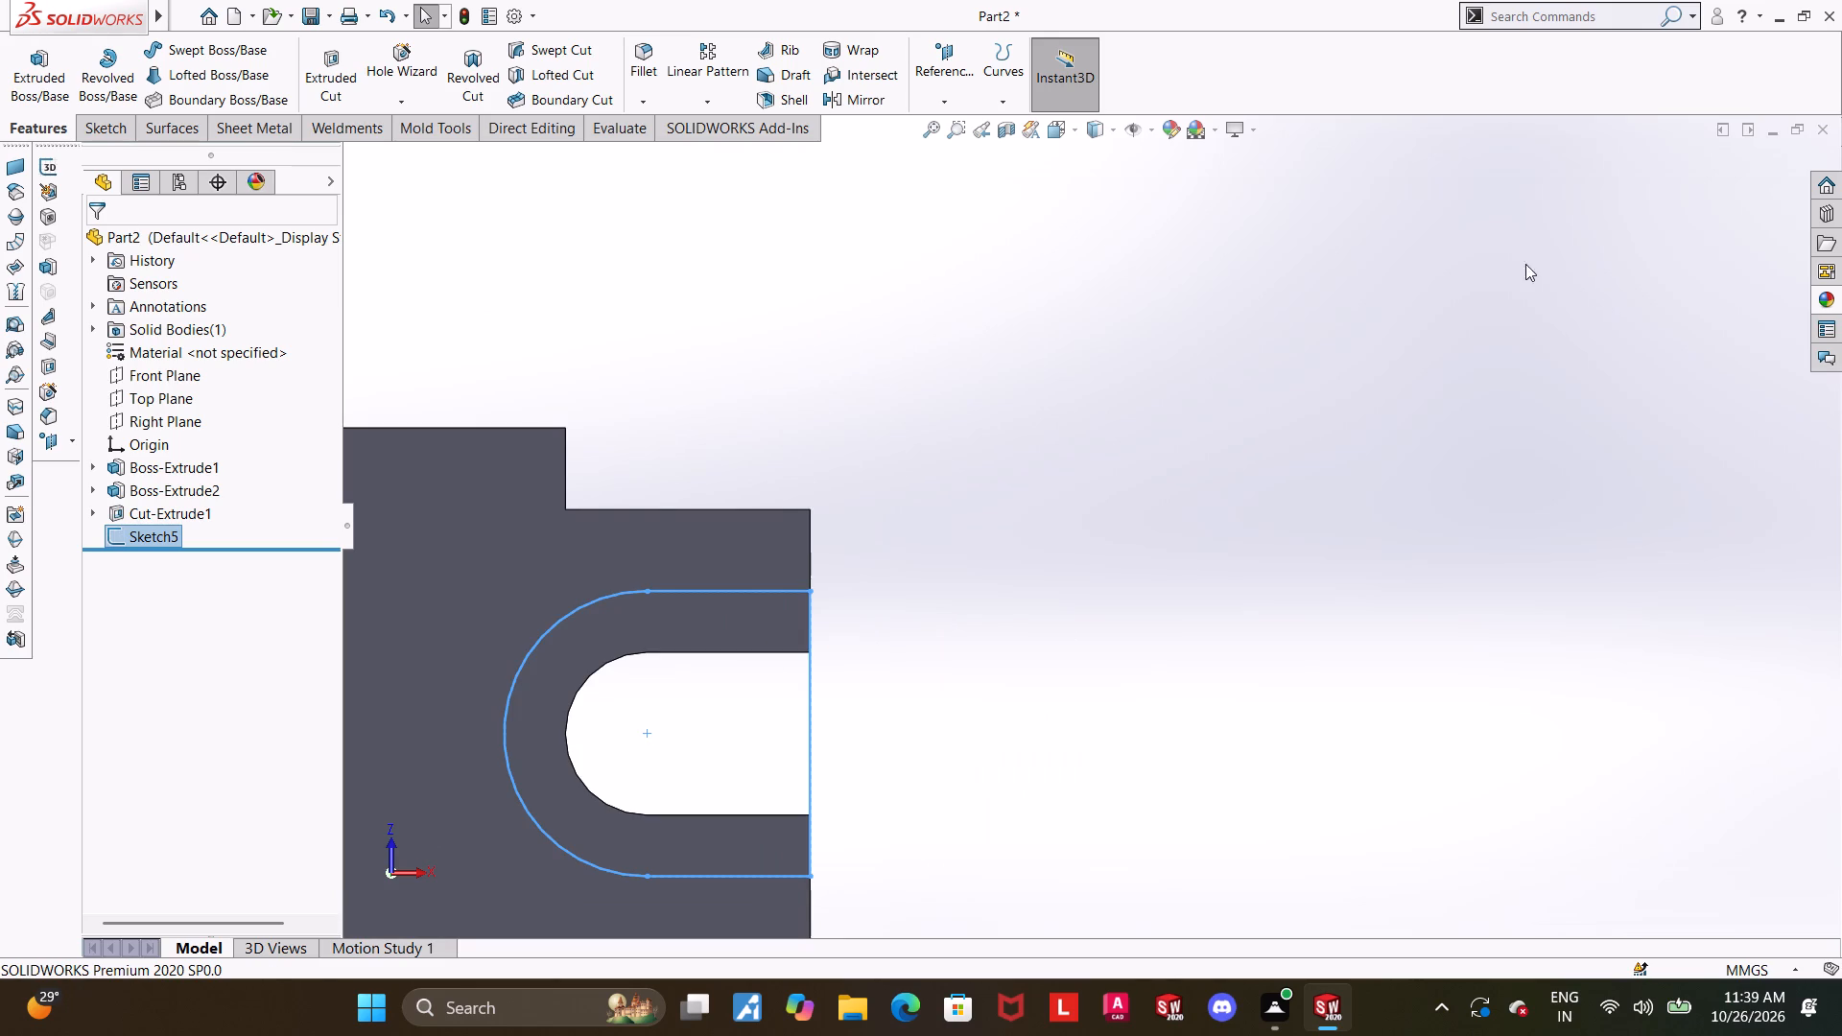
# Cut the U-shaped profile with Extruded Cut using Offset From Surface, ending 4 mm from the hooked end's outer slotted face.
pyautogui.scroll(3, 1201, 525)
pyautogui.scroll(3, 1165, 681)
pyautogui.moveTo(1110, 684); pyautogui.dragTo(1096, 869, button='middle')
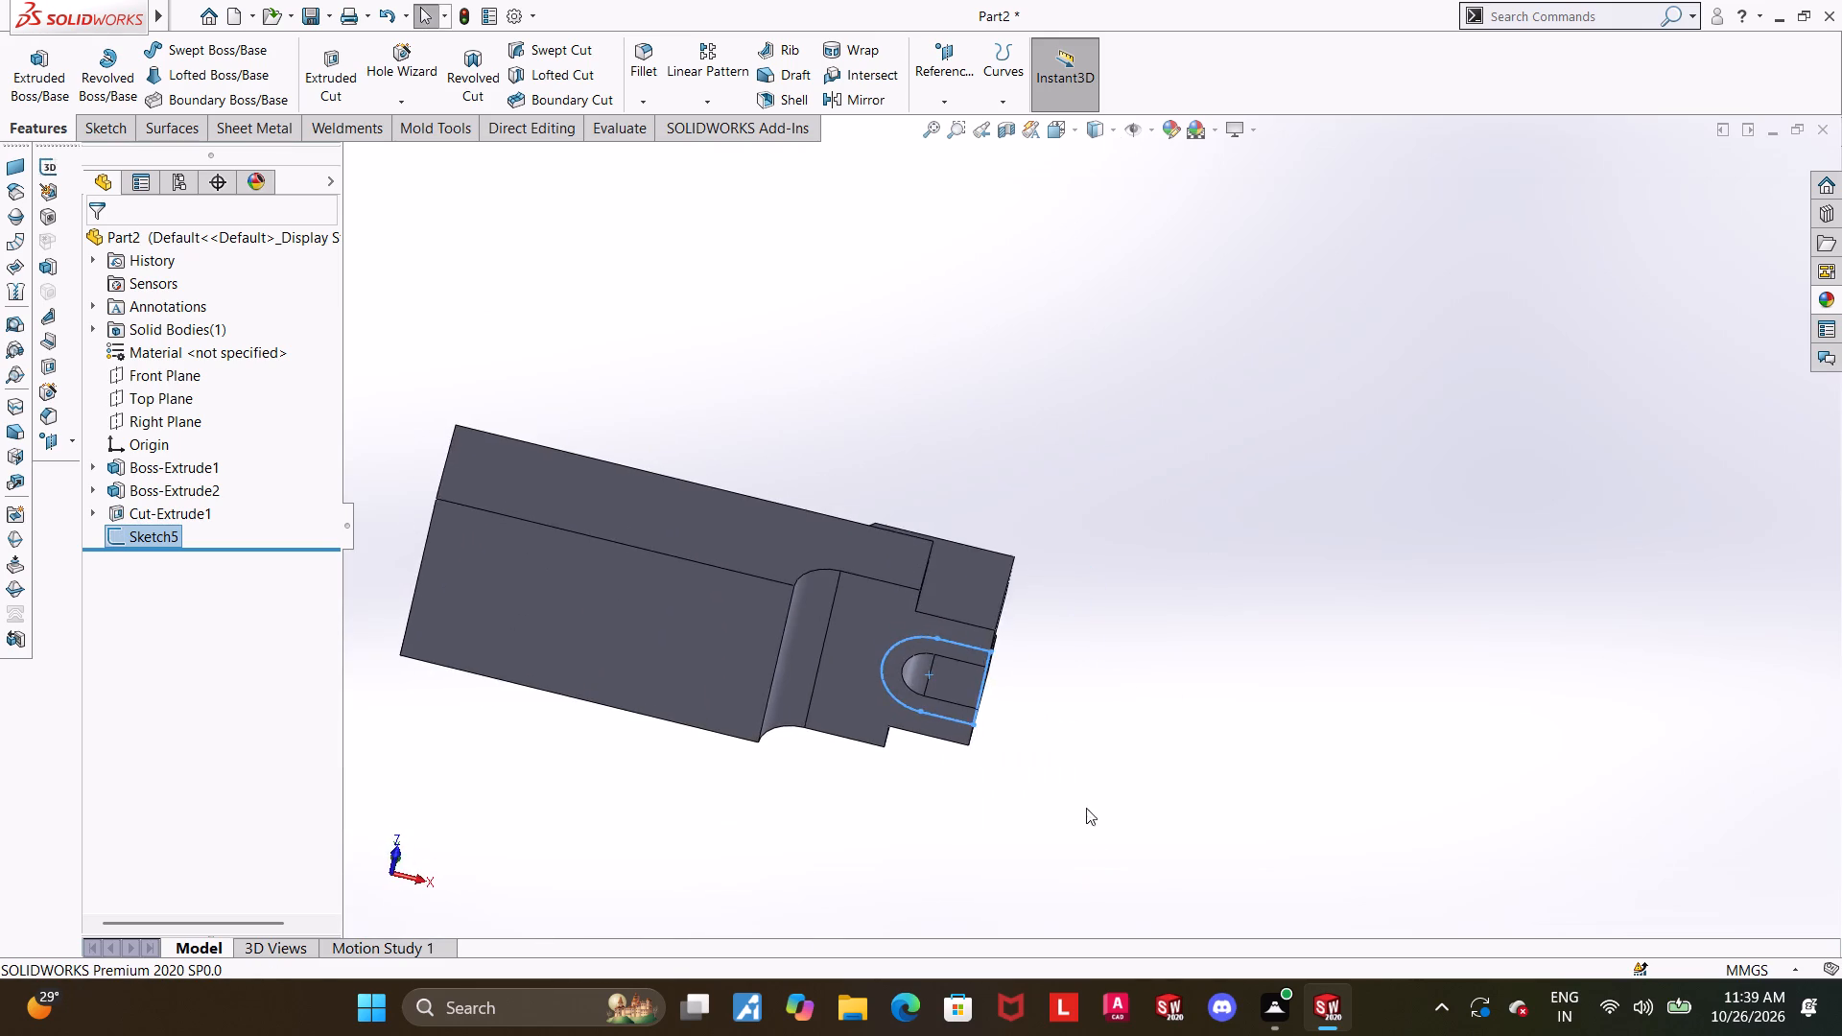
pyautogui.moveTo(1053, 721); pyautogui.dragTo(1071, 228, button='middle')
pyautogui.scroll(-1, 1091, 504)
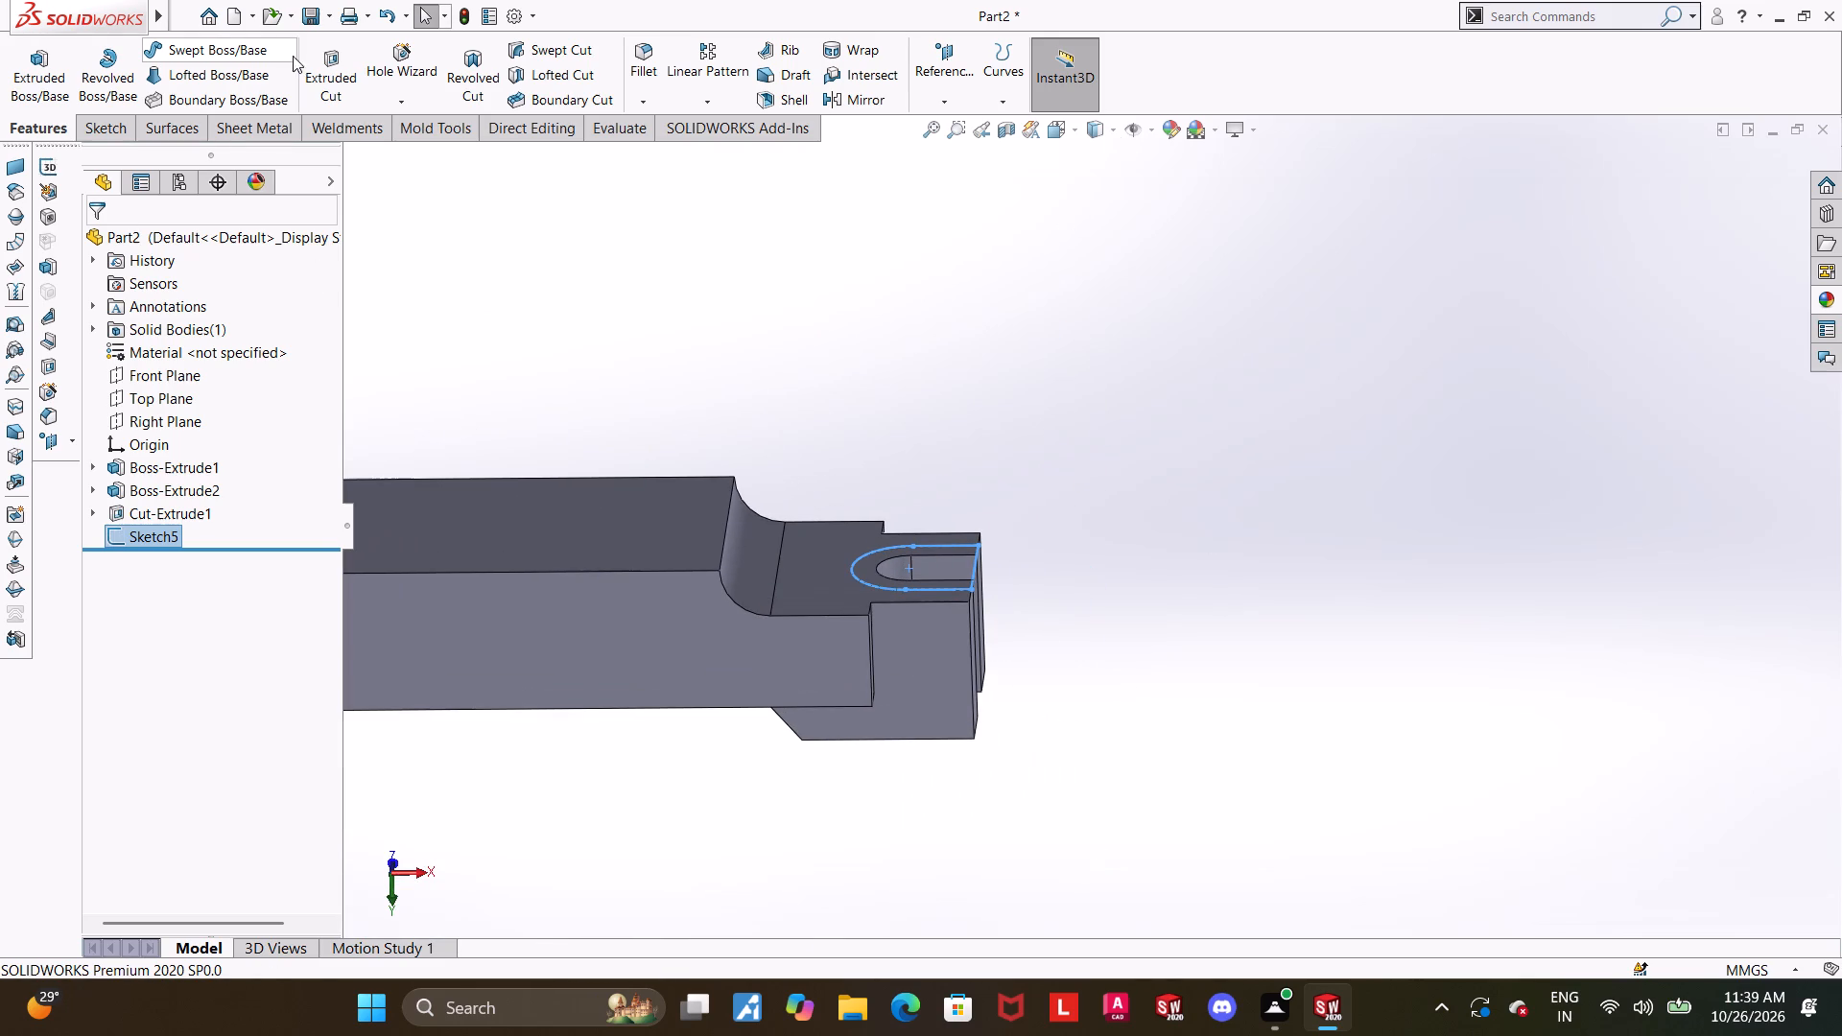
pyautogui.click(342, 76)
pyautogui.scroll(2, 992, 669)
pyautogui.scroll(-3, 957, 645)
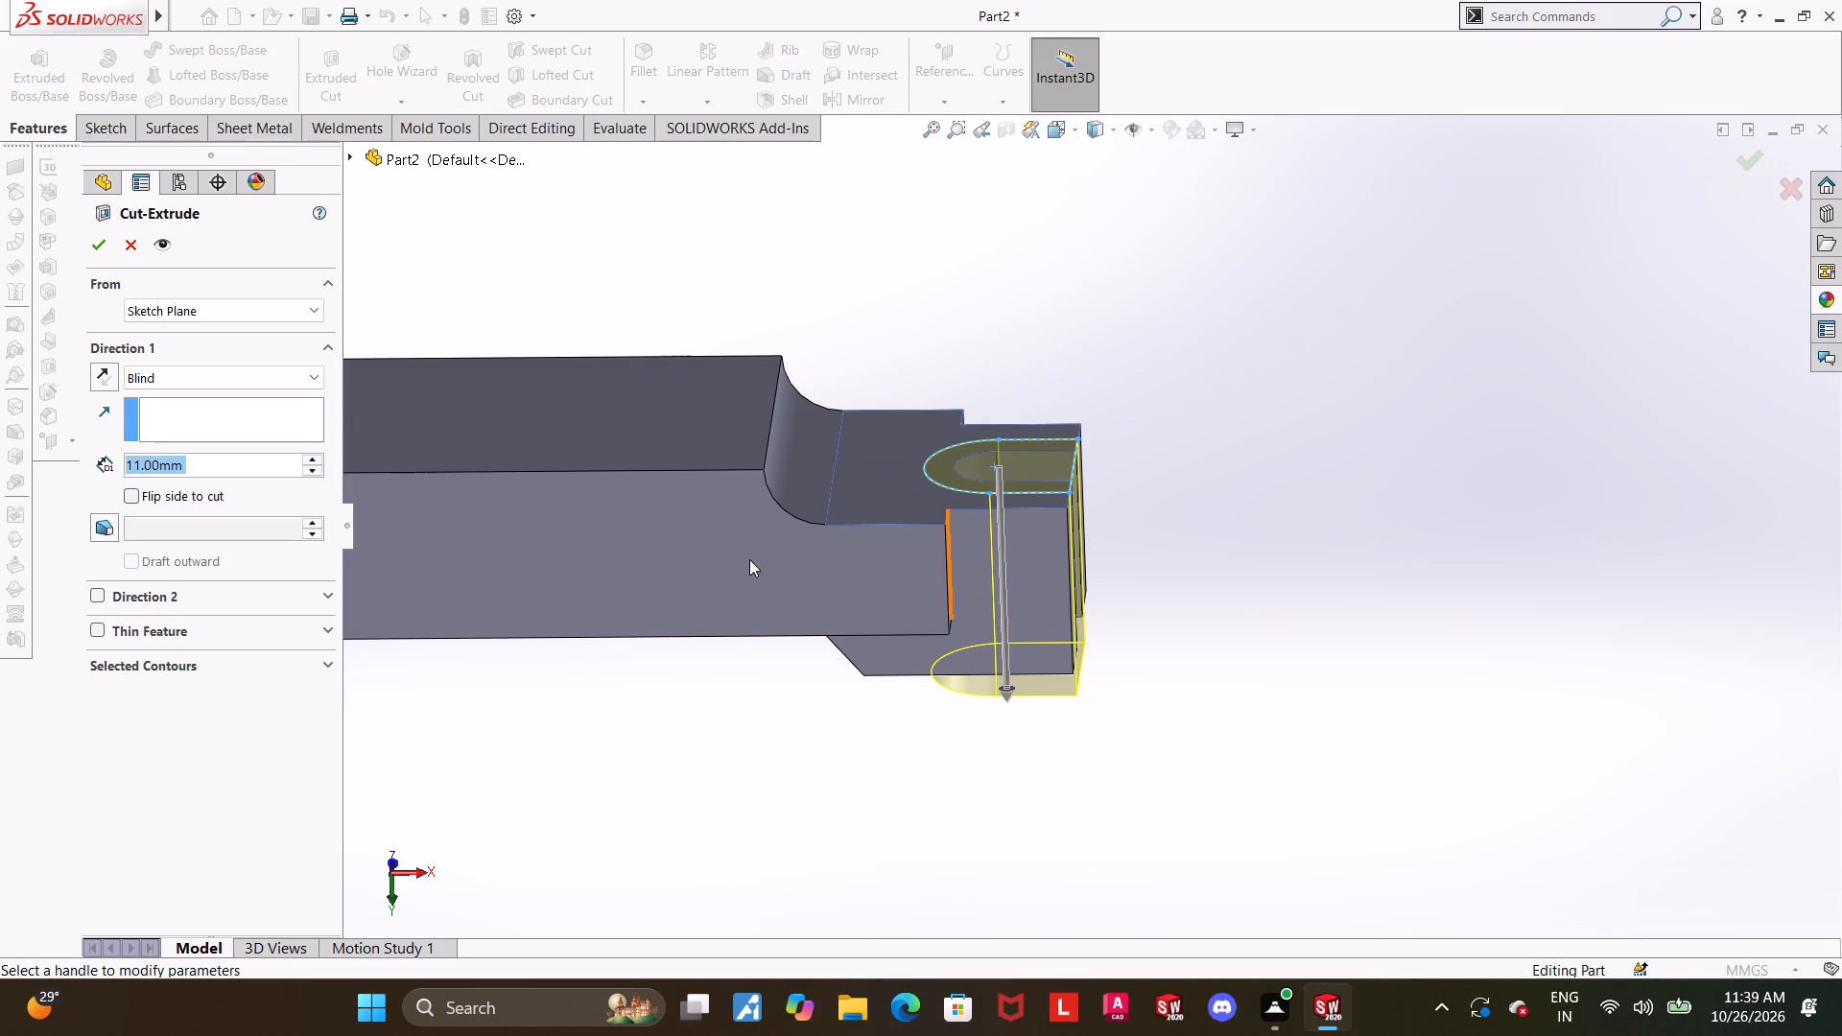
pyautogui.moveTo(957, 742); pyautogui.dragTo(953, 697, button='middle')
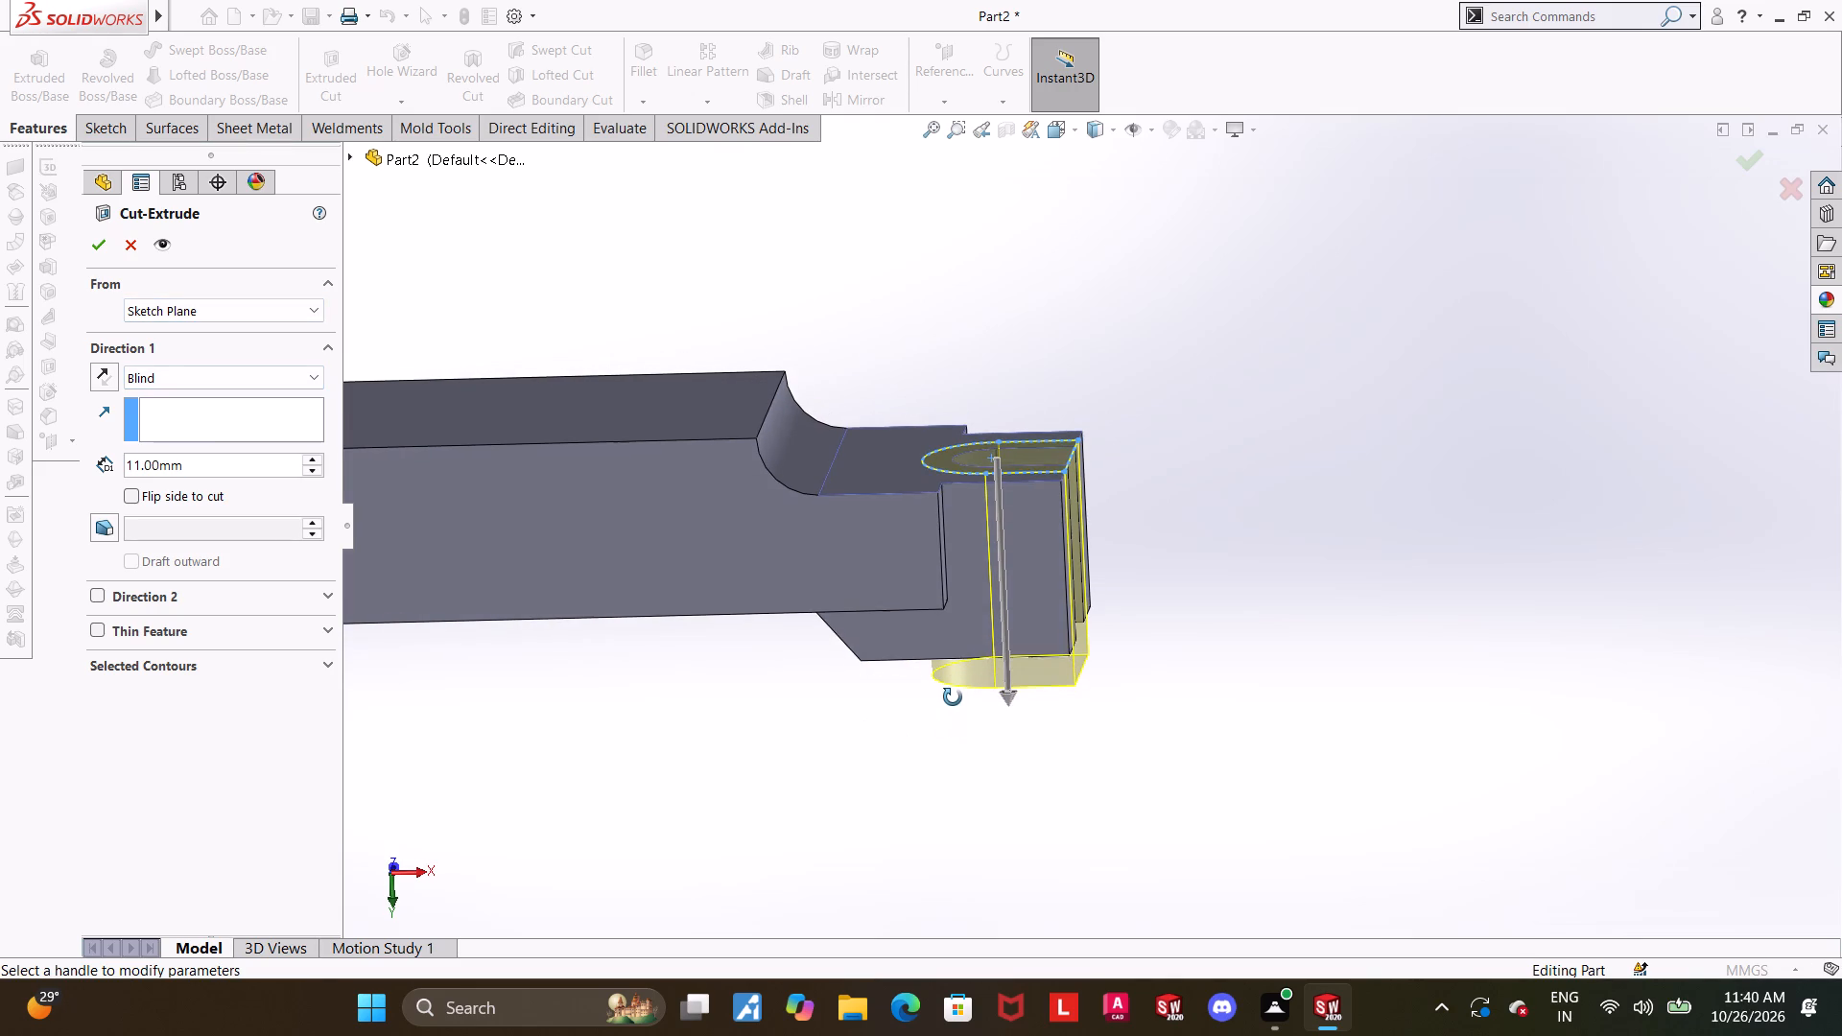
pyautogui.moveTo(953, 697); pyautogui.dragTo(954, 701, button='middle')
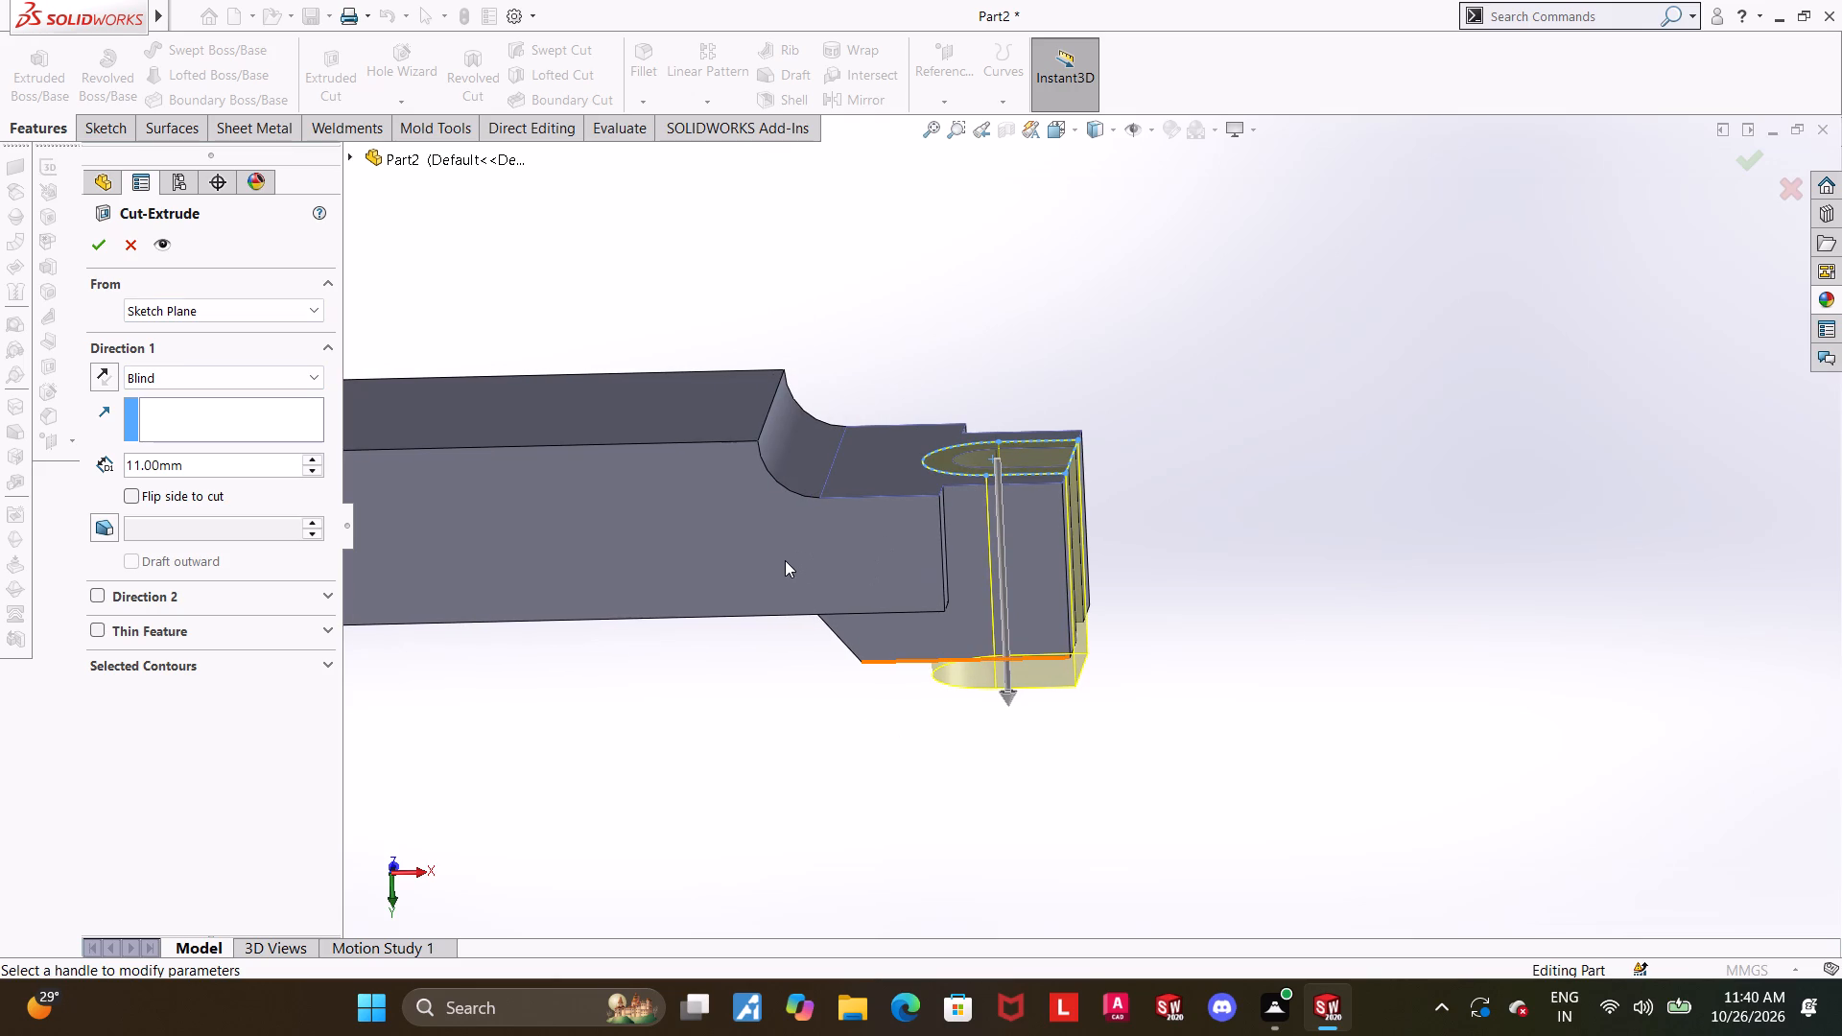
pyautogui.moveTo(1167, 538); pyautogui.dragTo(1184, 457, button='middle')
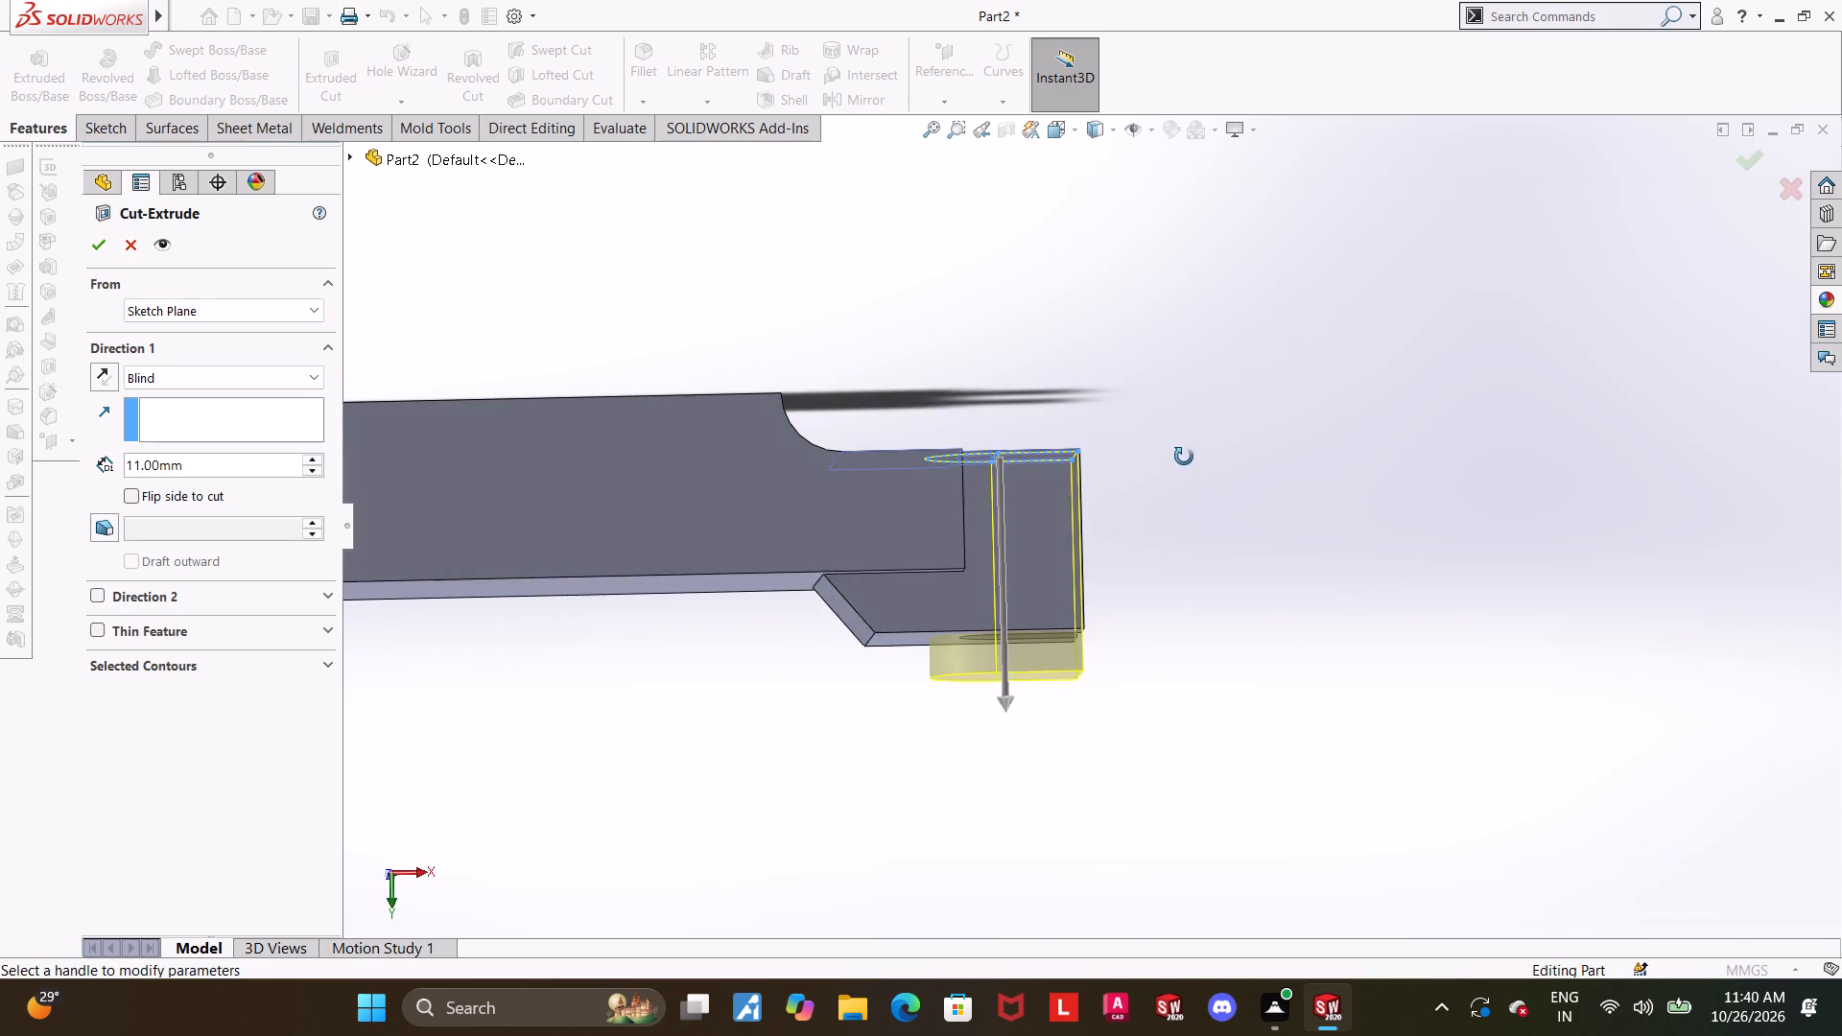
pyautogui.moveTo(1184, 457); pyautogui.dragTo(1167, 486, button='middle')
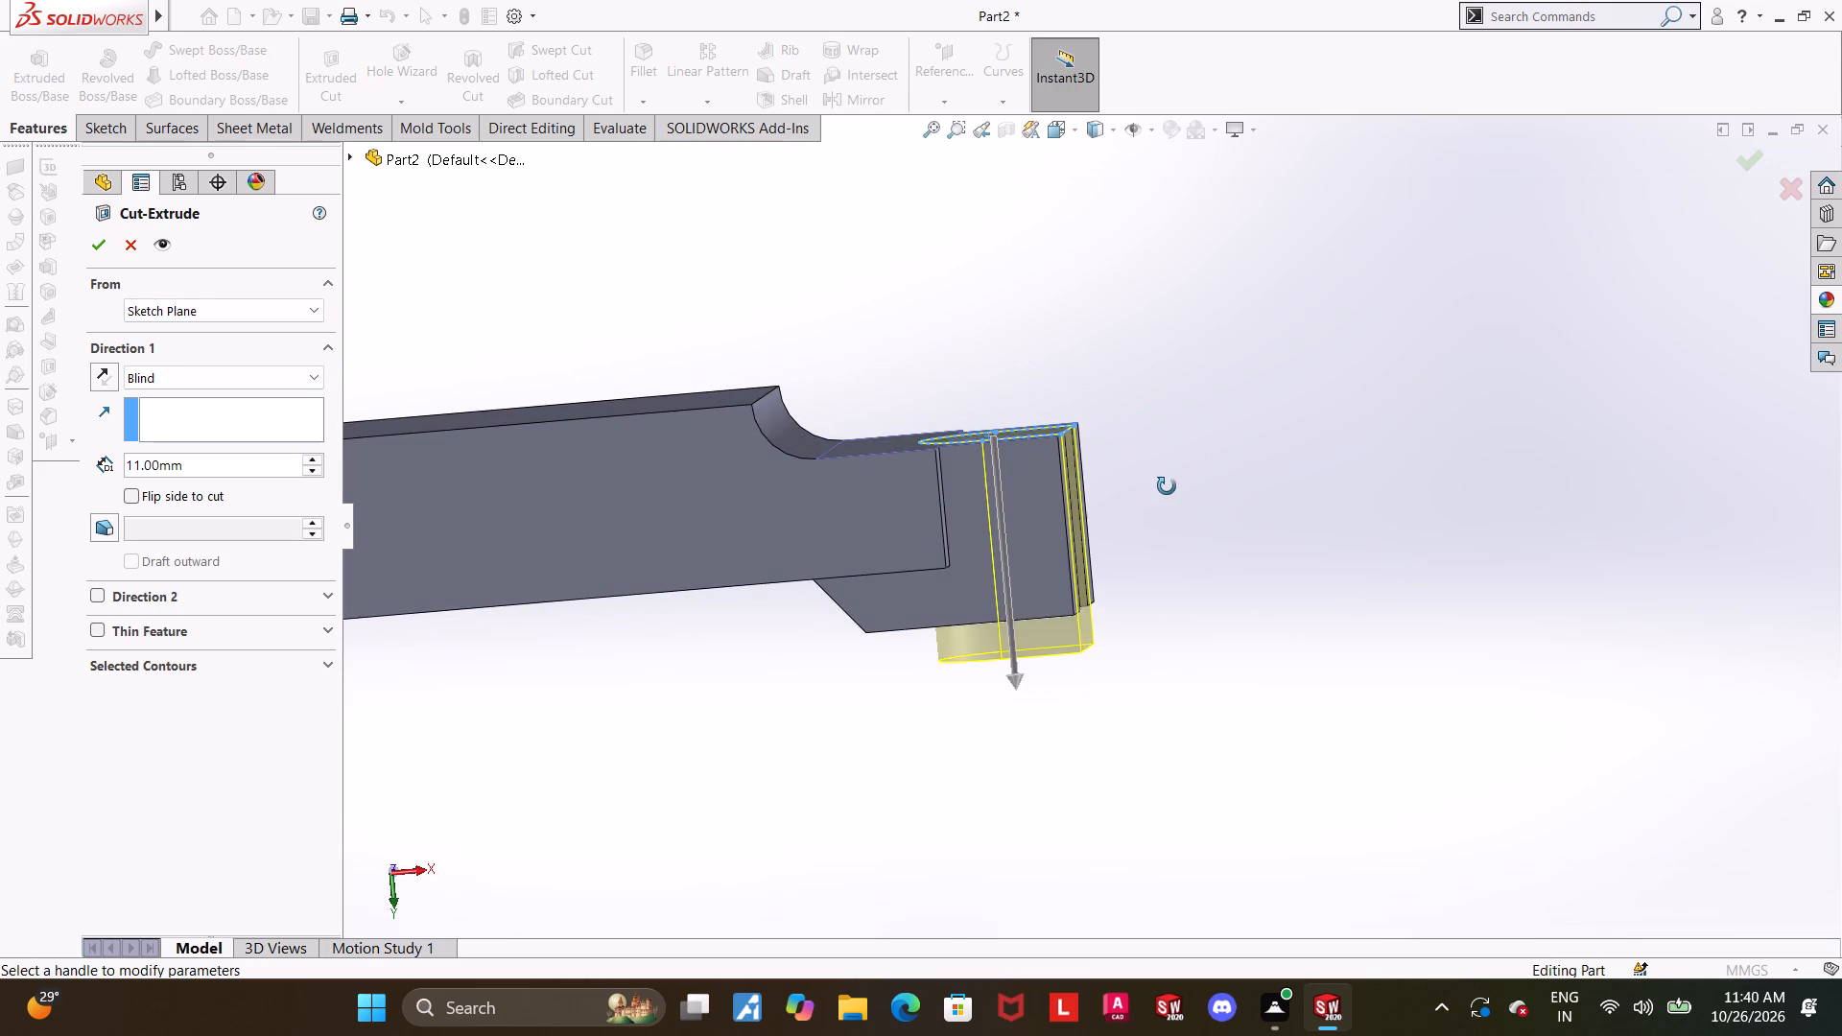
pyautogui.moveTo(1167, 486); pyautogui.dragTo(1167, 512, button='middle')
pyautogui.scroll(-3, 961, 529)
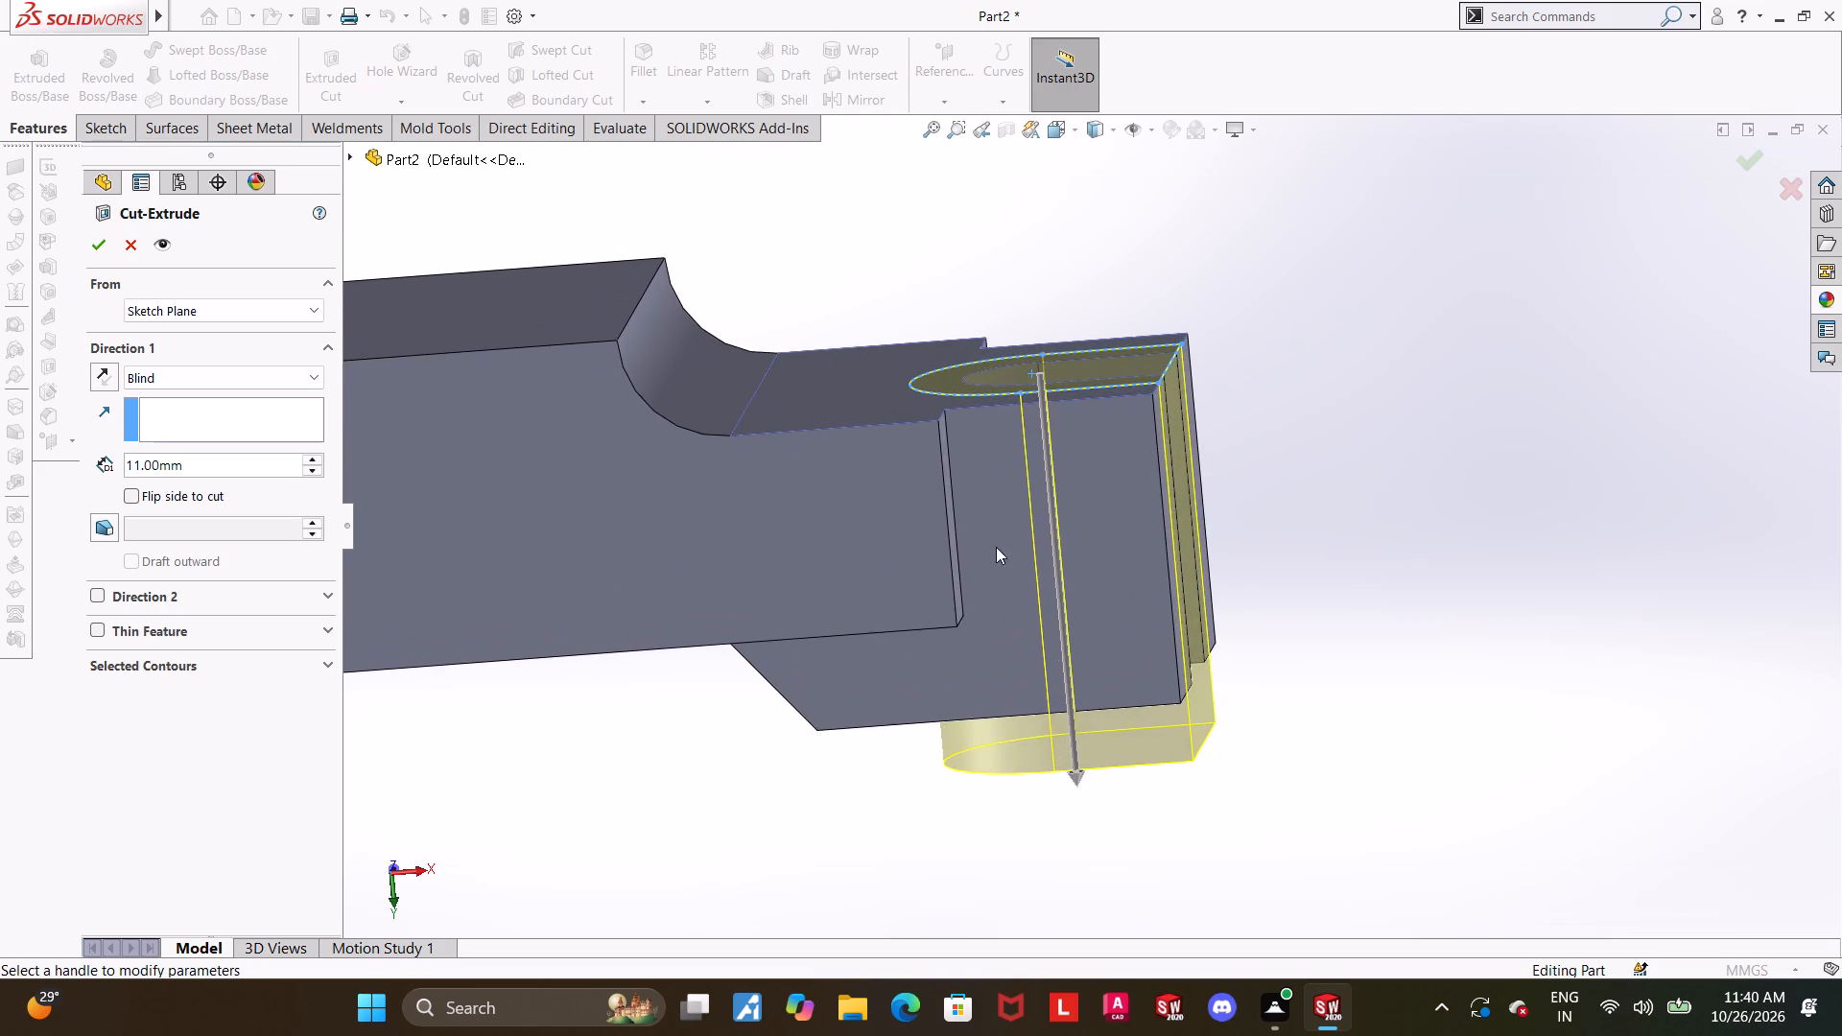
pyautogui.moveTo(990, 553); pyautogui.dragTo(999, 595, button='middle')
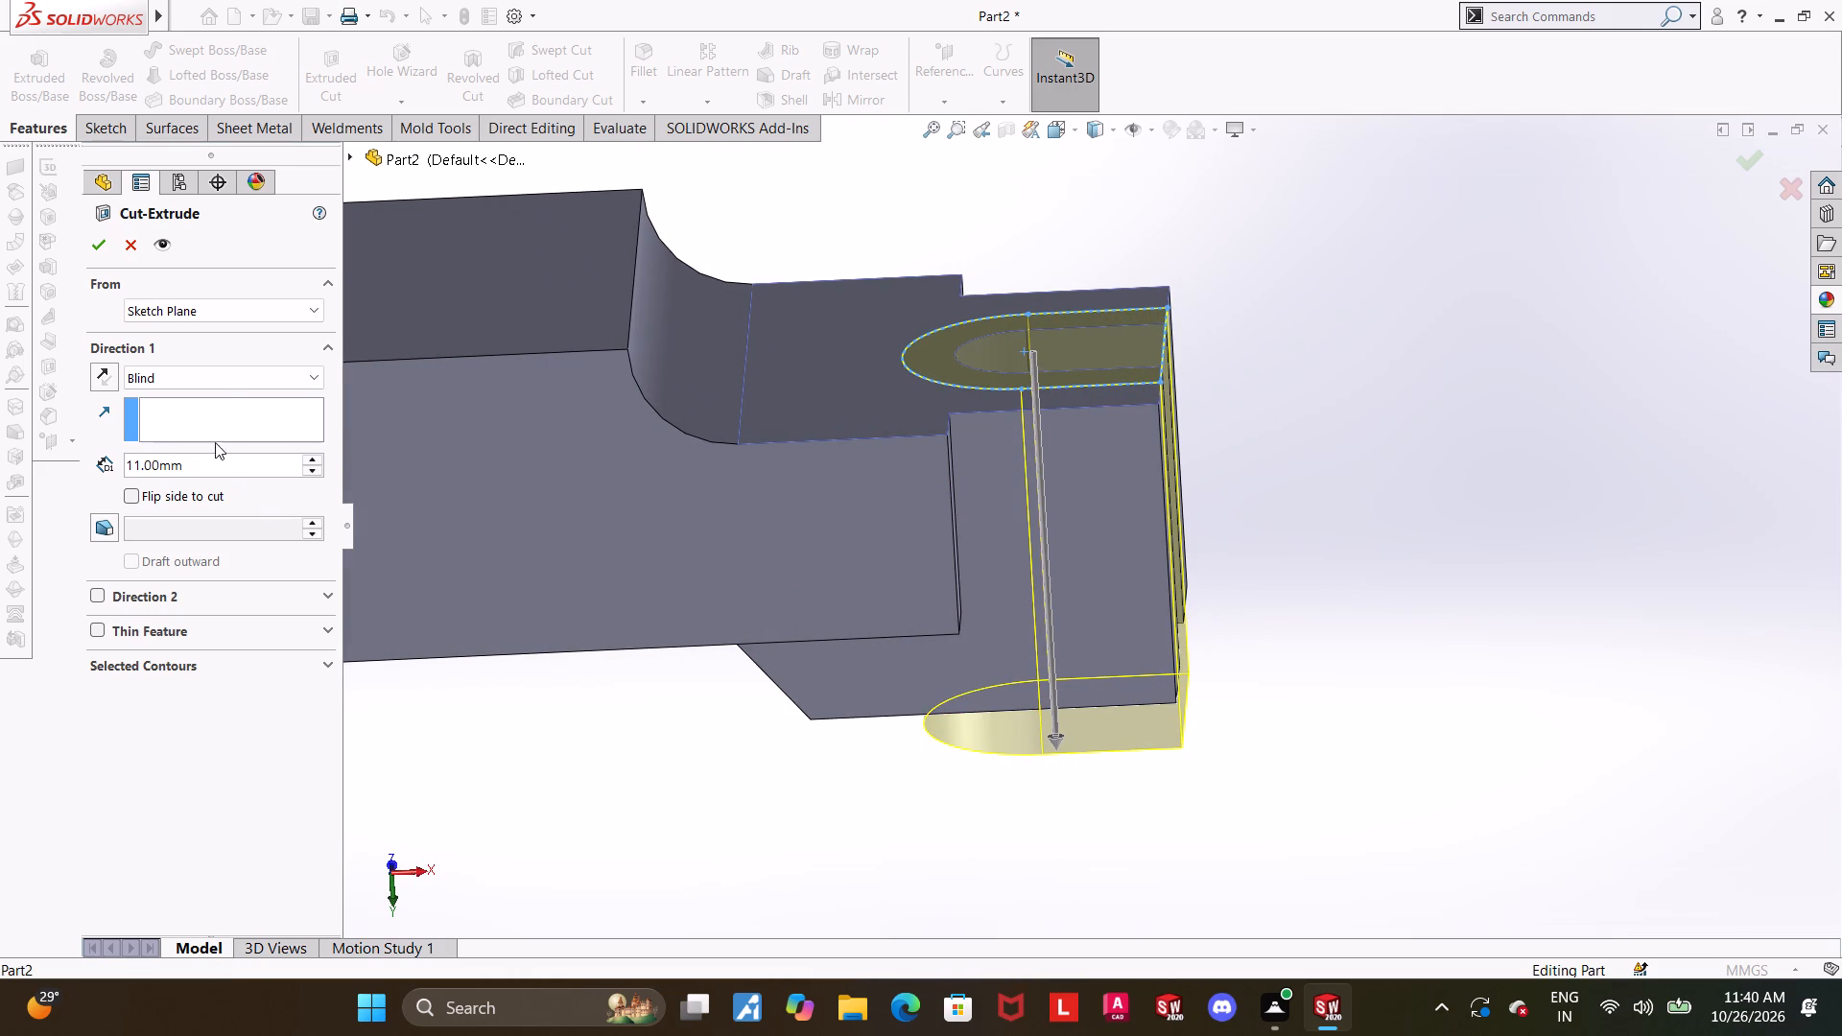
pyautogui.click(220, 377)
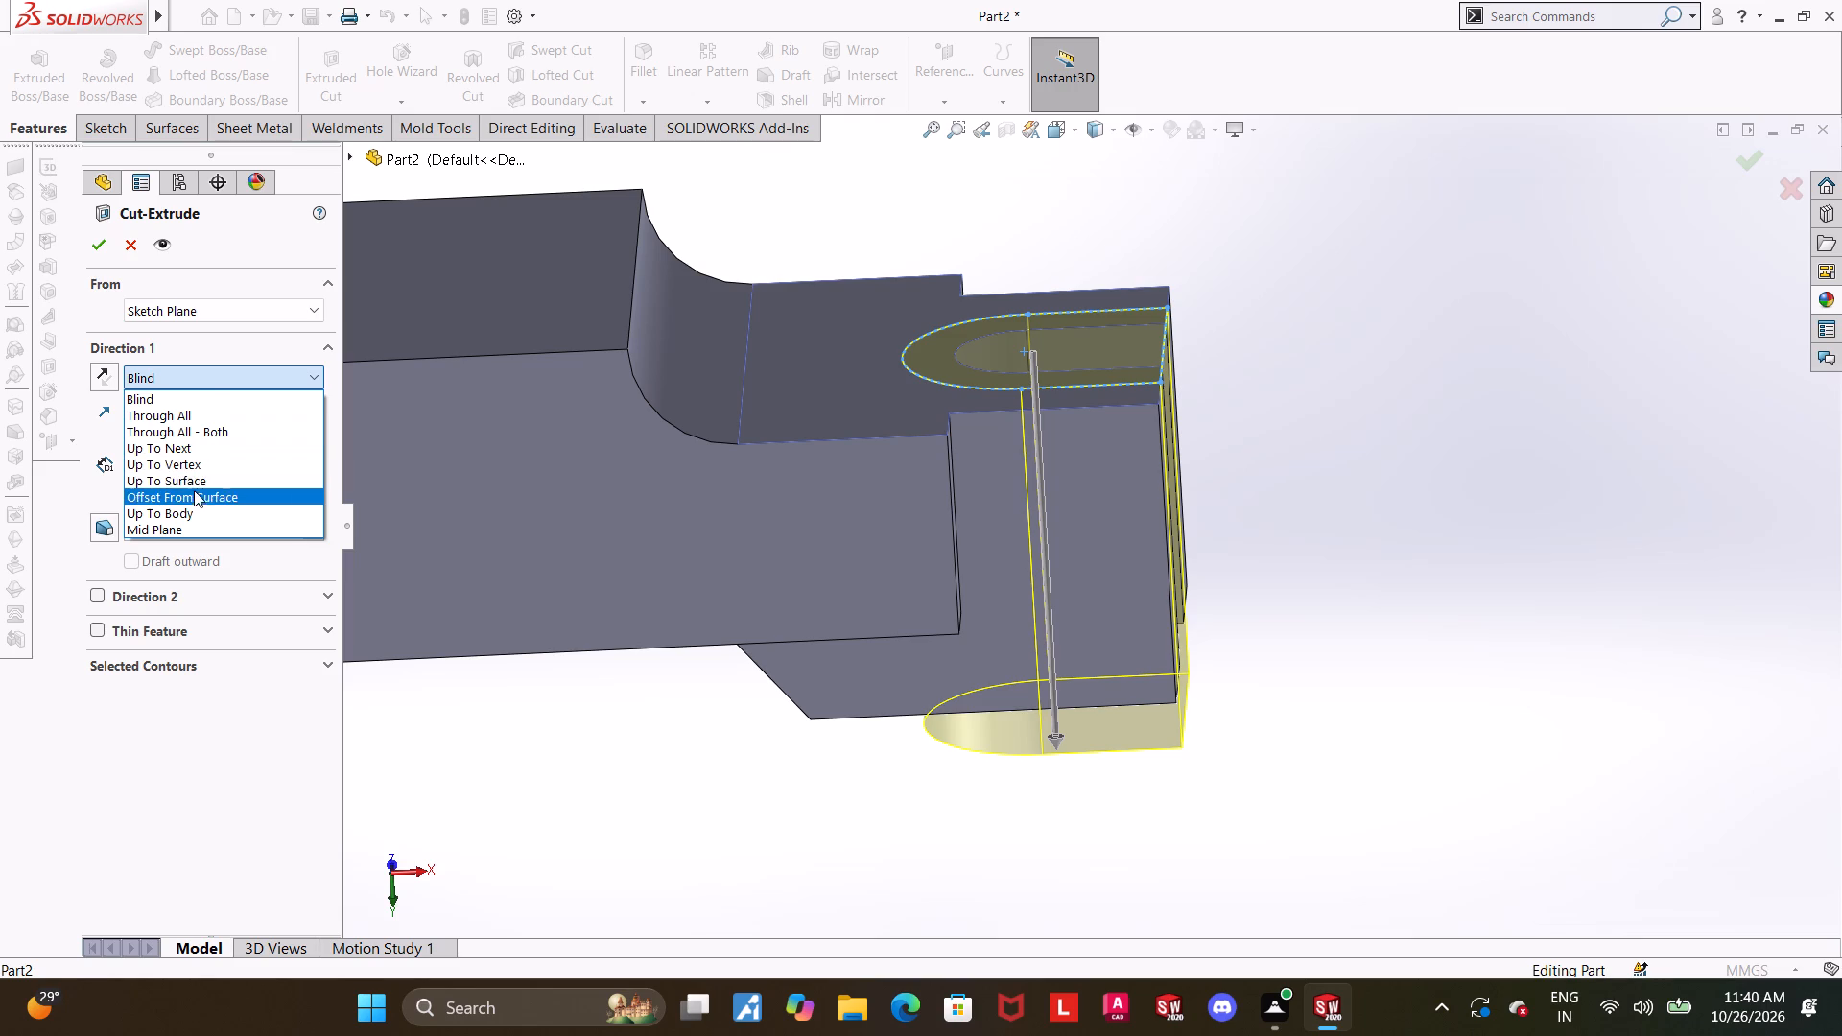
pyautogui.click(194, 492)
pyautogui.moveTo(1255, 932); pyautogui.dragTo(1253, 614, button='middle')
pyautogui.click(1150, 721)
pyautogui.moveTo(1409, 663); pyautogui.dragTo(1407, 734, button='middle')
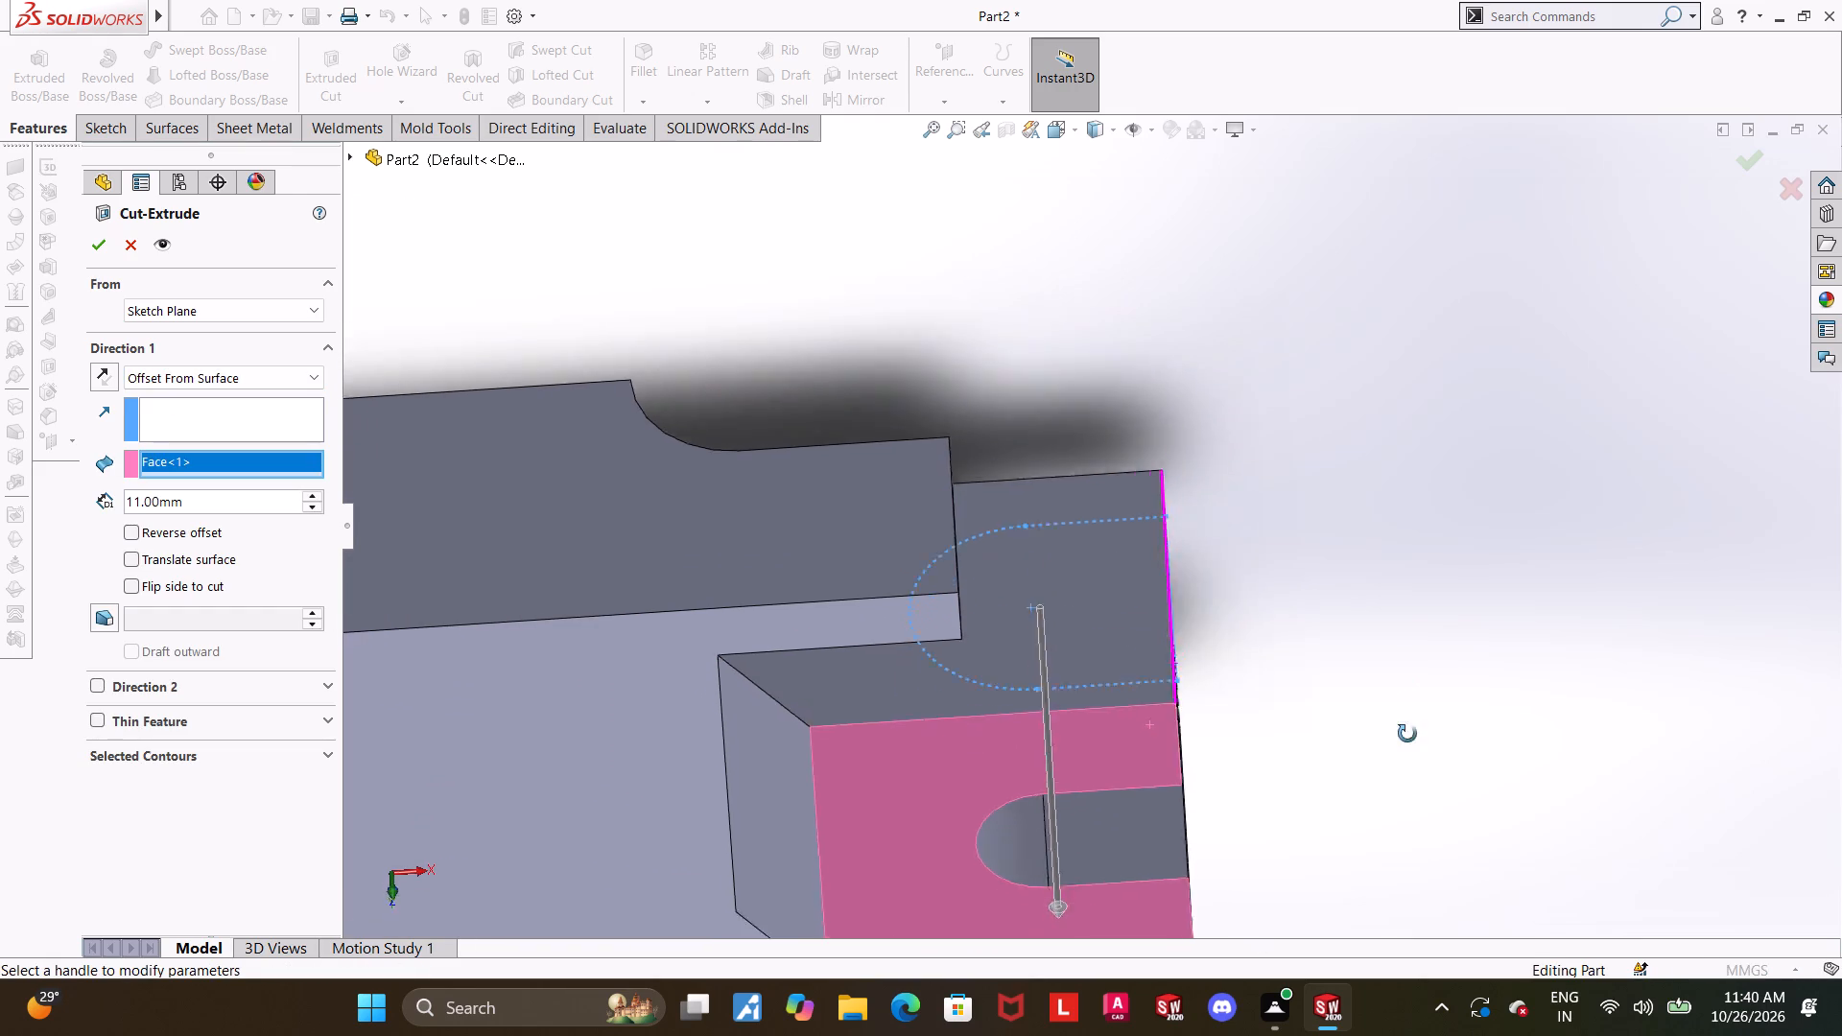
pyautogui.moveTo(1407, 734); pyautogui.dragTo(1384, 928, button='middle')
pyautogui.moveTo(1281, 830); pyautogui.dragTo(1285, 859, button='middle')
pyautogui.click(245, 498)
pyautogui.moveTo(251, 498); pyautogui.dragTo(86, 470)
pyautogui.press('4')
pyautogui.press('Return')
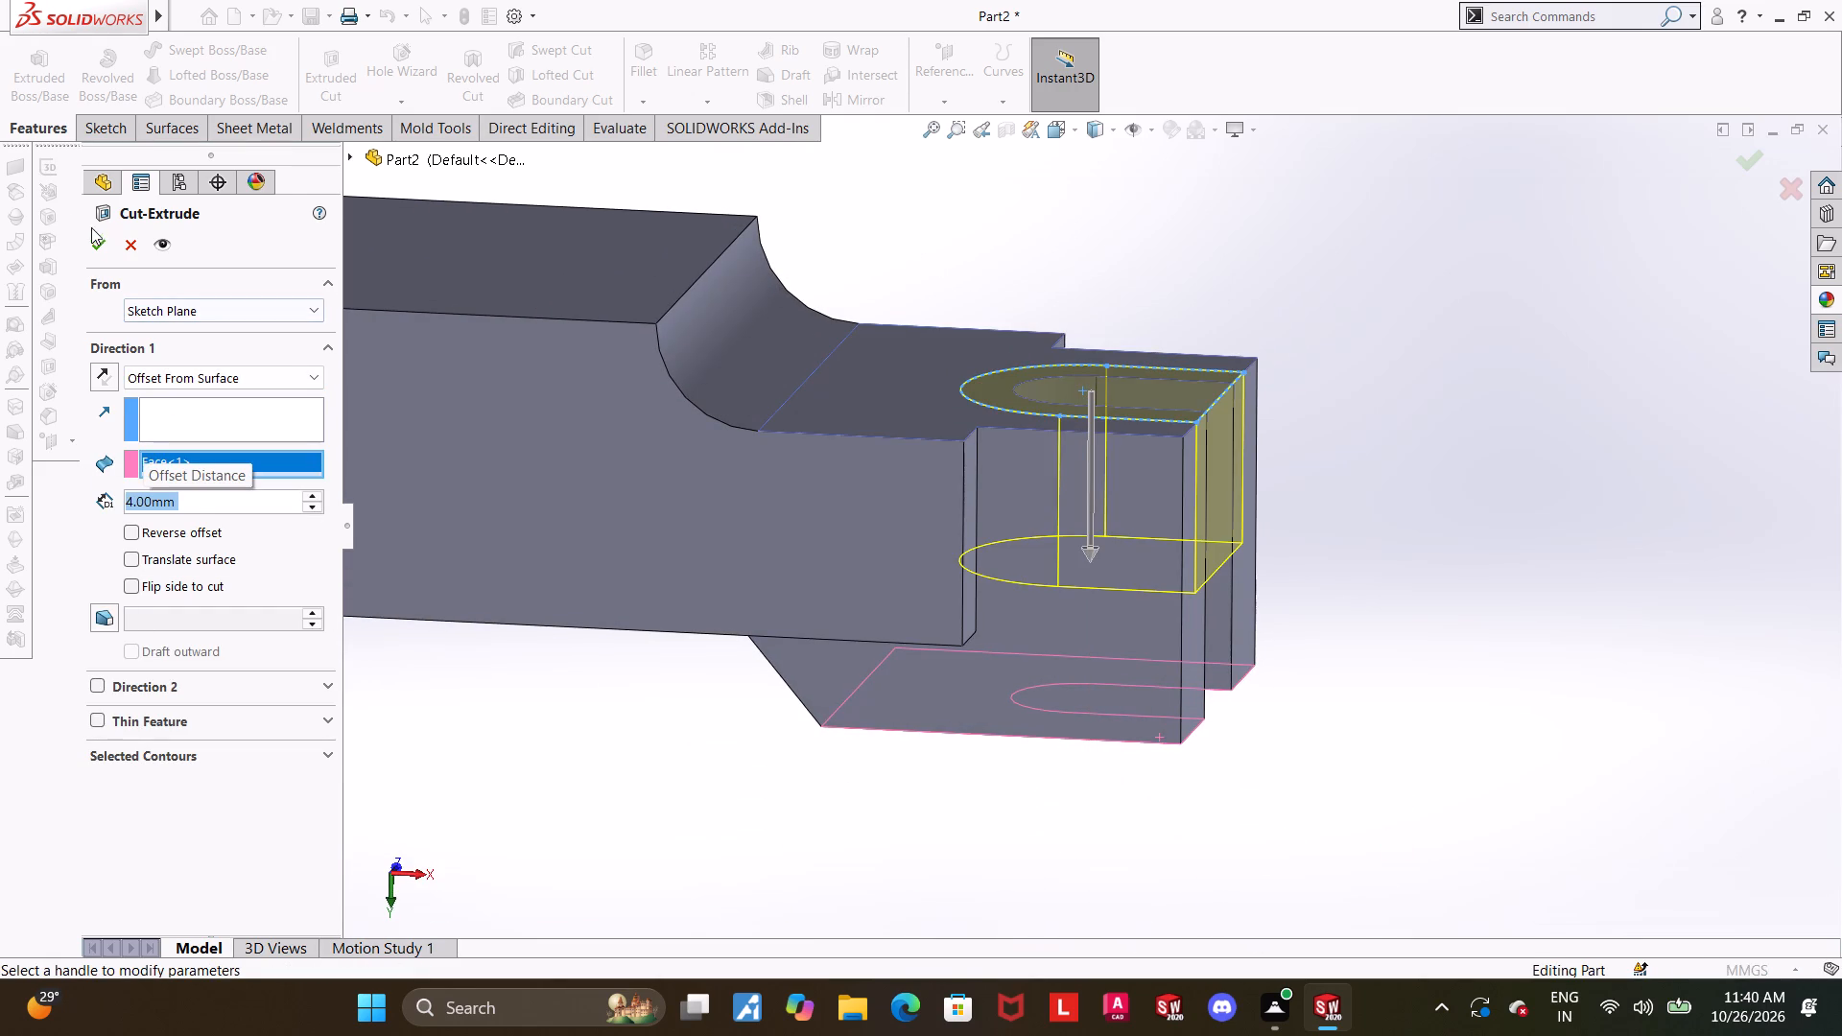
pyautogui.click(93, 234)
pyautogui.click(1726, 651)
# Examine the stepped U-shaped cut in the hooked end from several angles and straight on from the end.
pyautogui.moveTo(1474, 582); pyautogui.dragTo(1401, 659, button='middle')
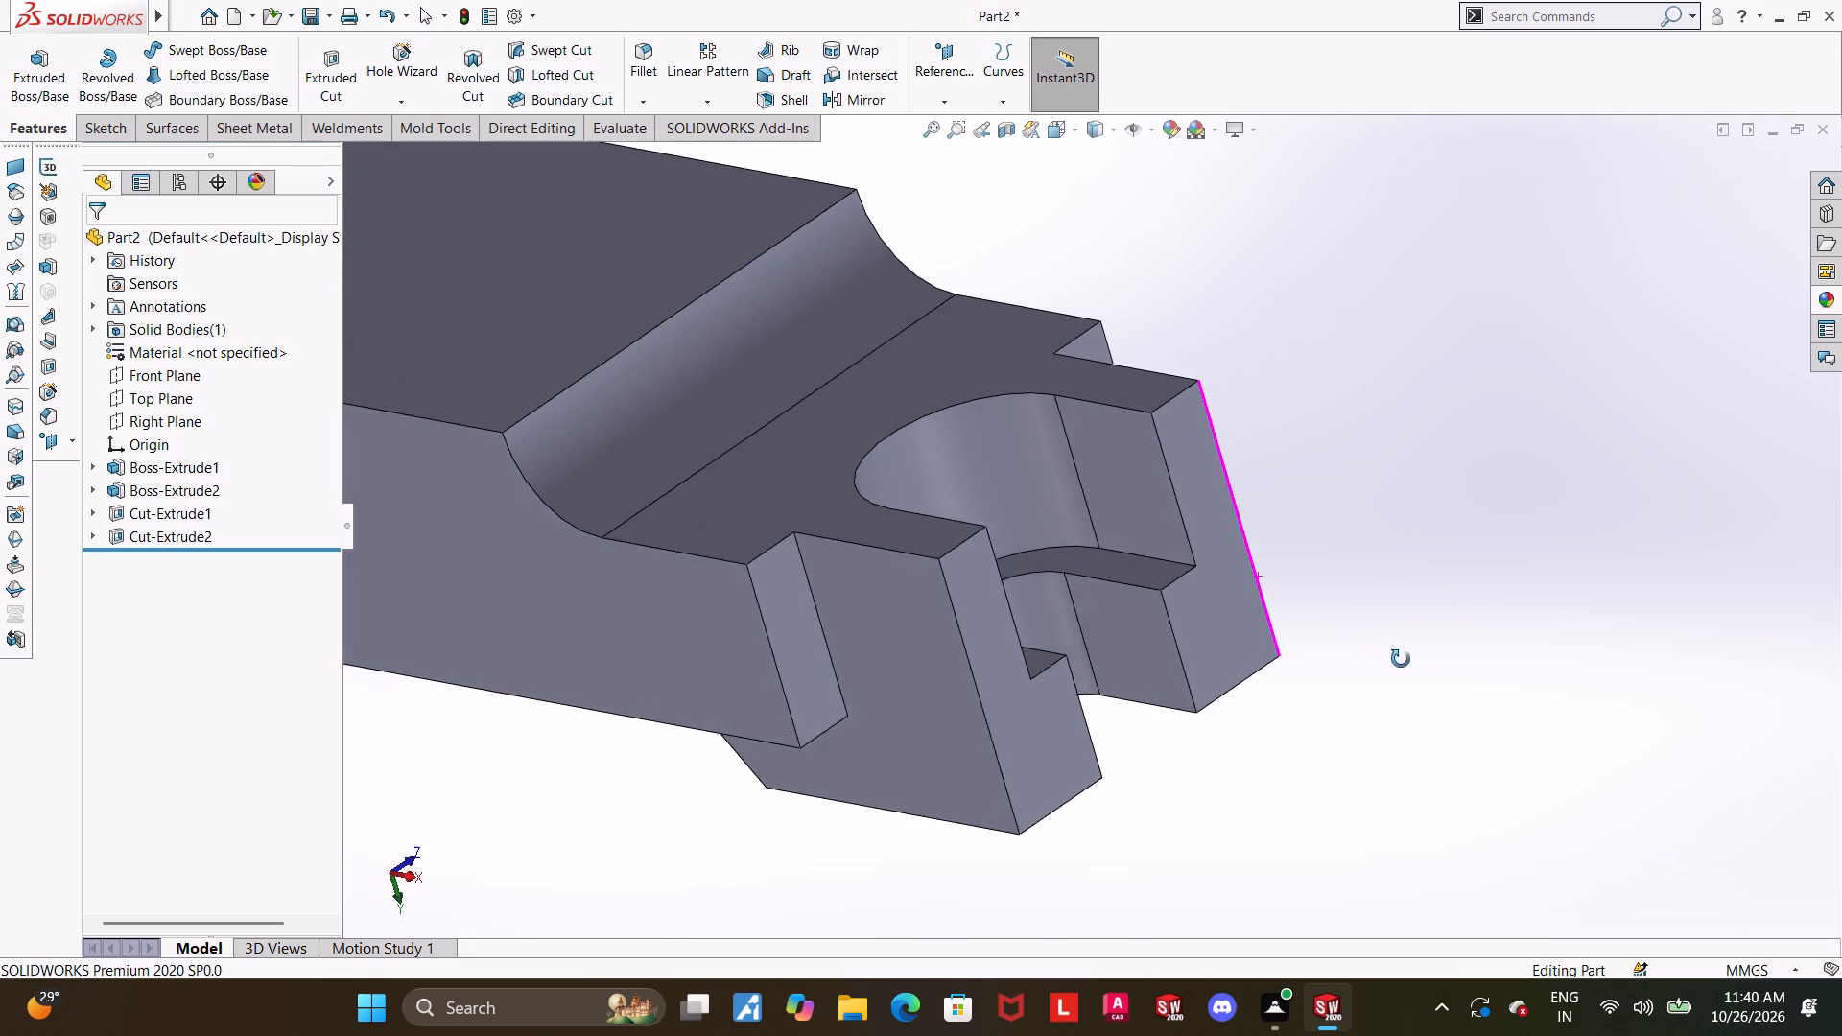
pyautogui.moveTo(1401, 659); pyautogui.dragTo(1465, 694, button='middle')
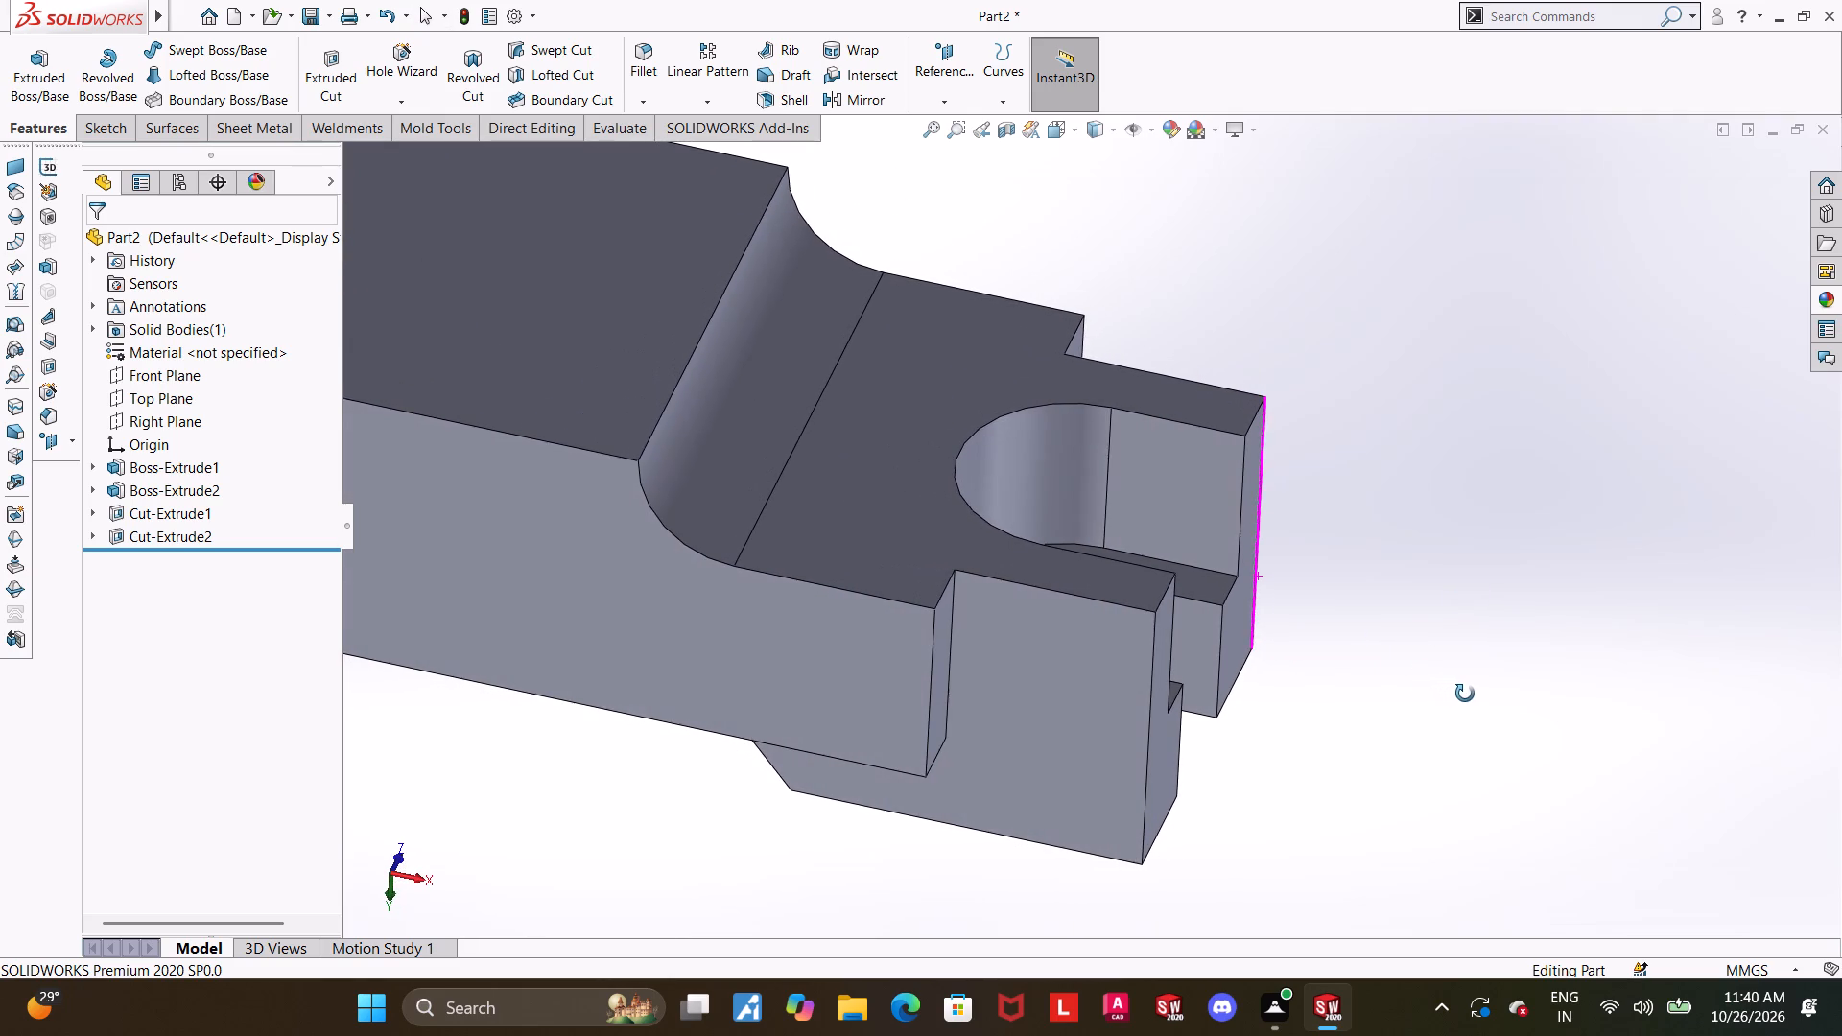
pyautogui.moveTo(1465, 694); pyautogui.dragTo(1465, 695, button='middle')
pyautogui.scroll(1, 1465, 688)
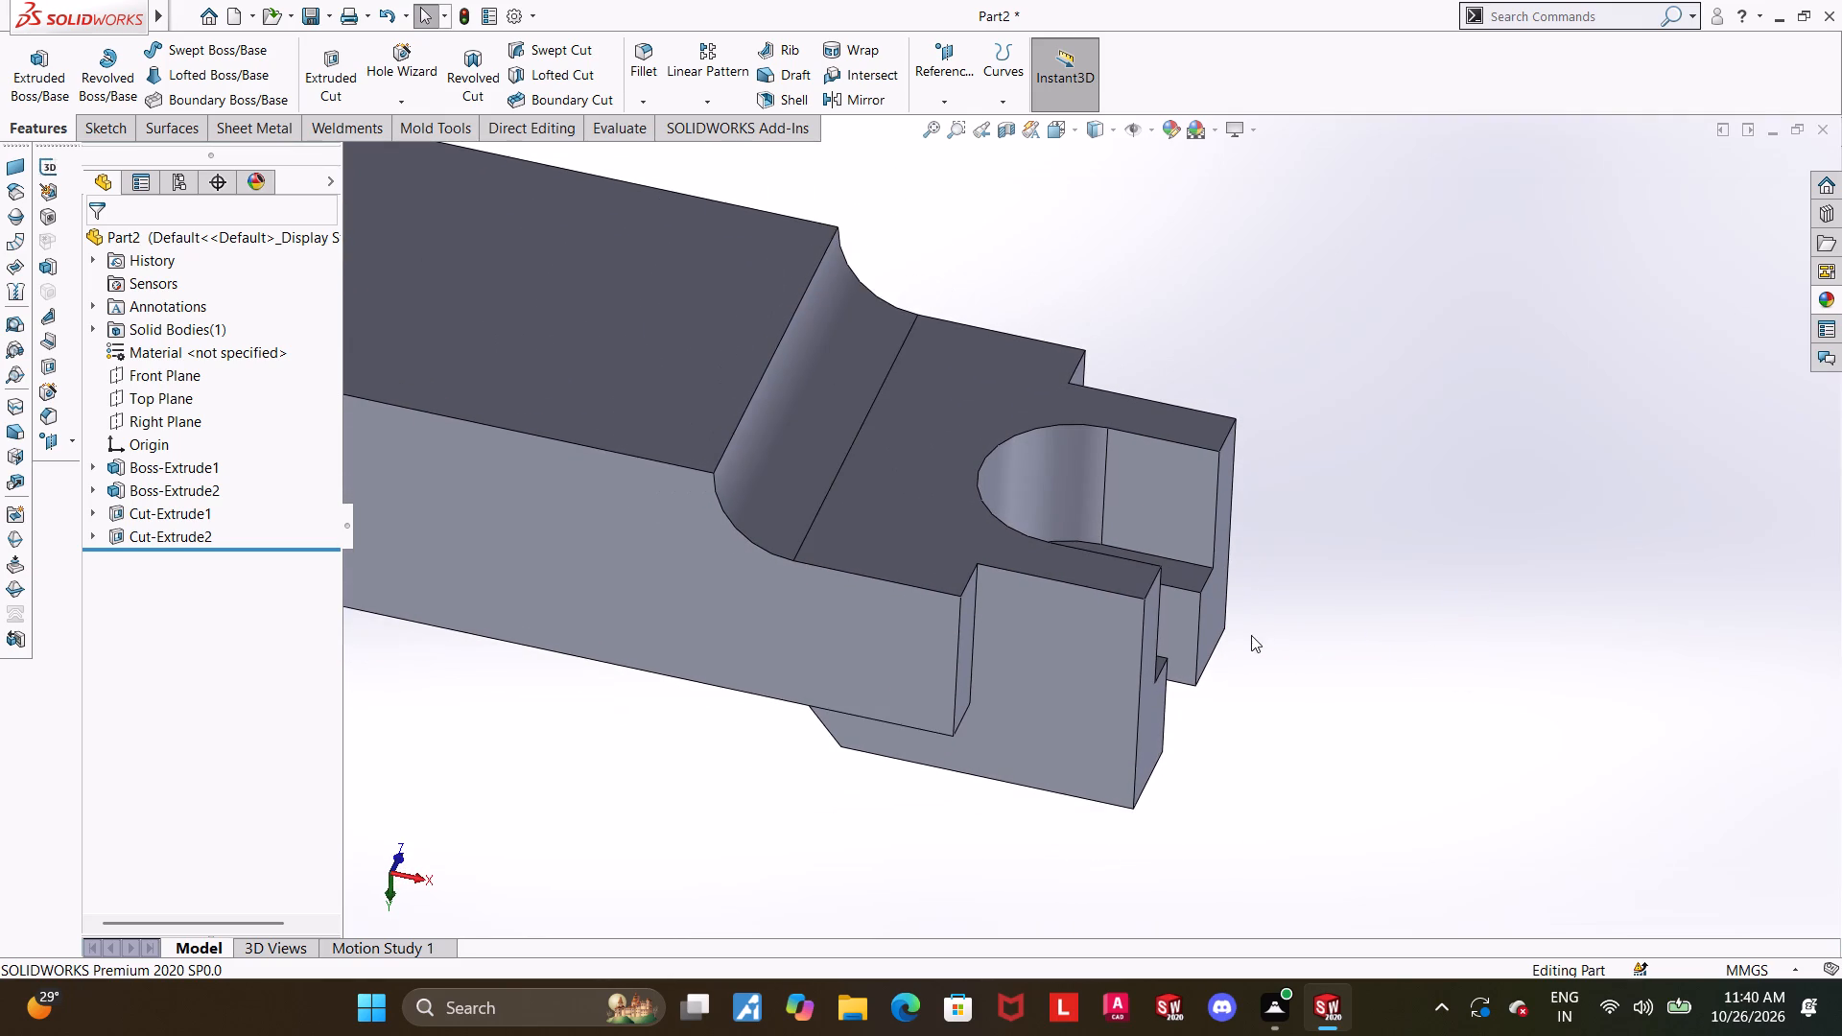
pyautogui.scroll(-2, 1238, 635)
pyautogui.moveTo(1221, 627); pyautogui.dragTo(1179, 538, button='middle')
pyautogui.moveTo(1134, 577); pyautogui.dragTo(1074, 594, button='middle')
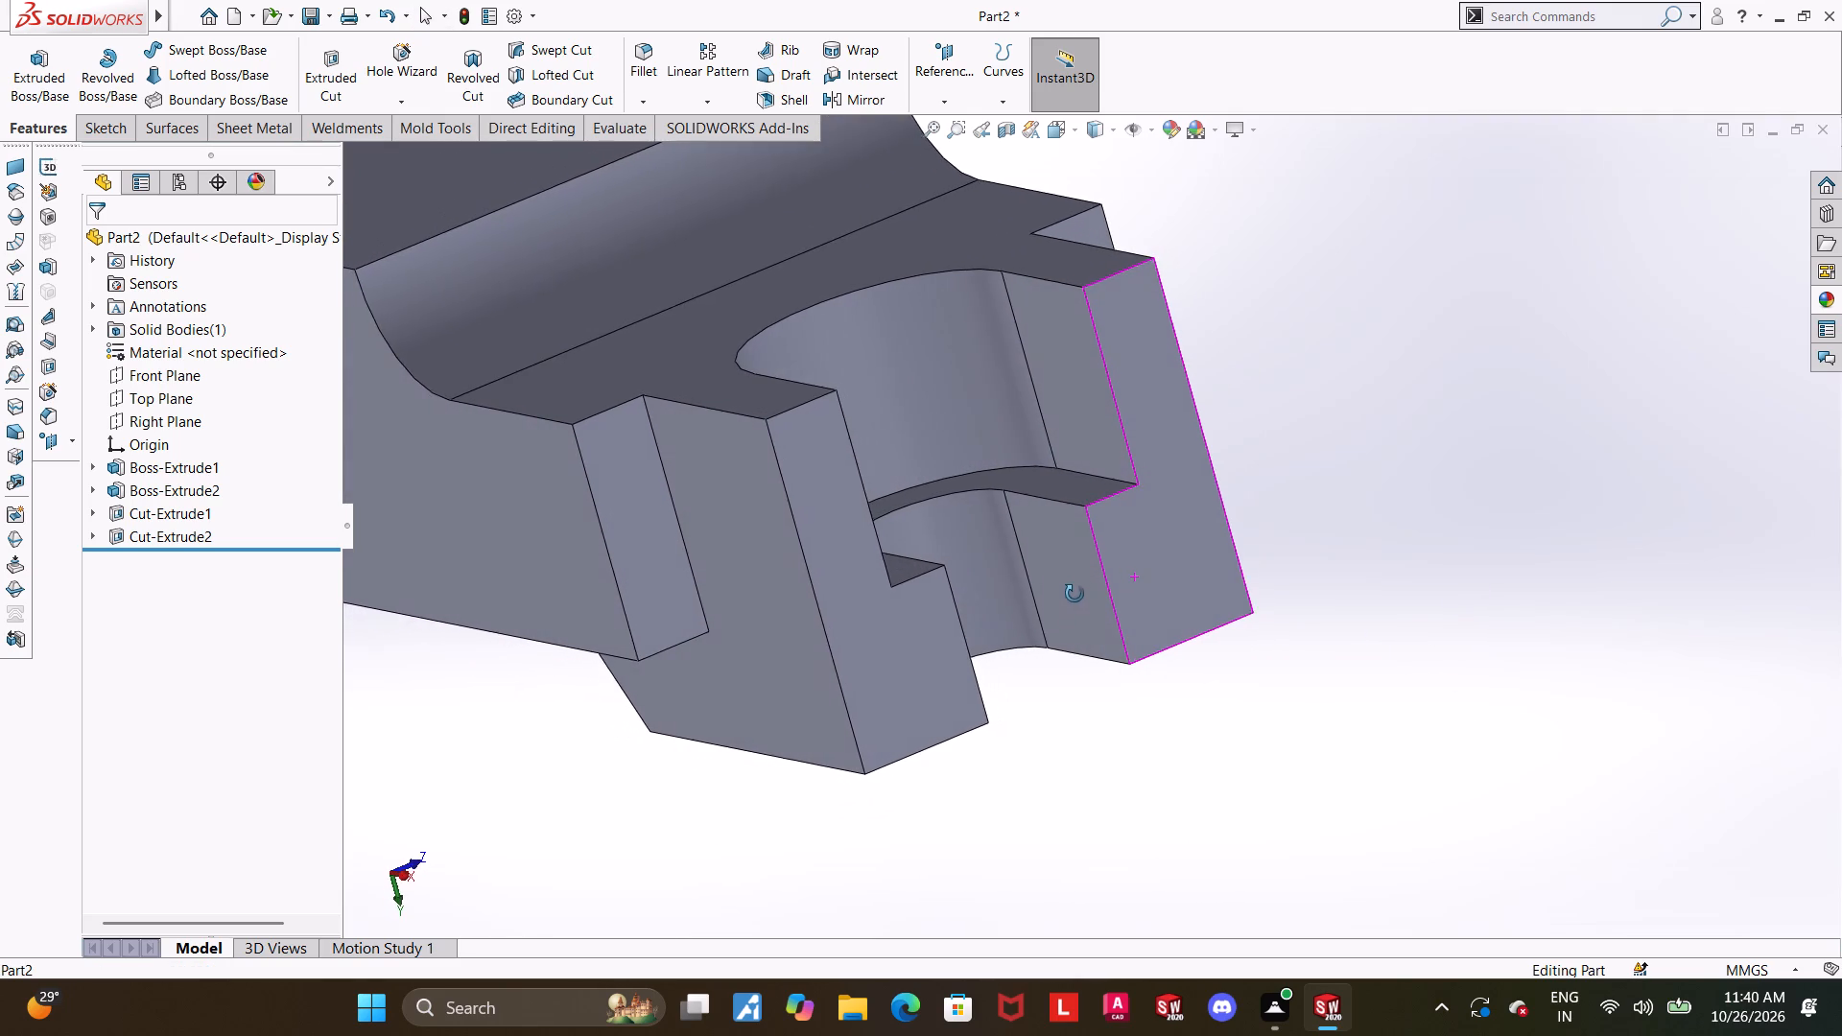
pyautogui.moveTo(1074, 594); pyautogui.dragTo(1073, 599, button='middle')
pyautogui.moveTo(992, 542); pyautogui.dragTo(1097, 524, button='middle')
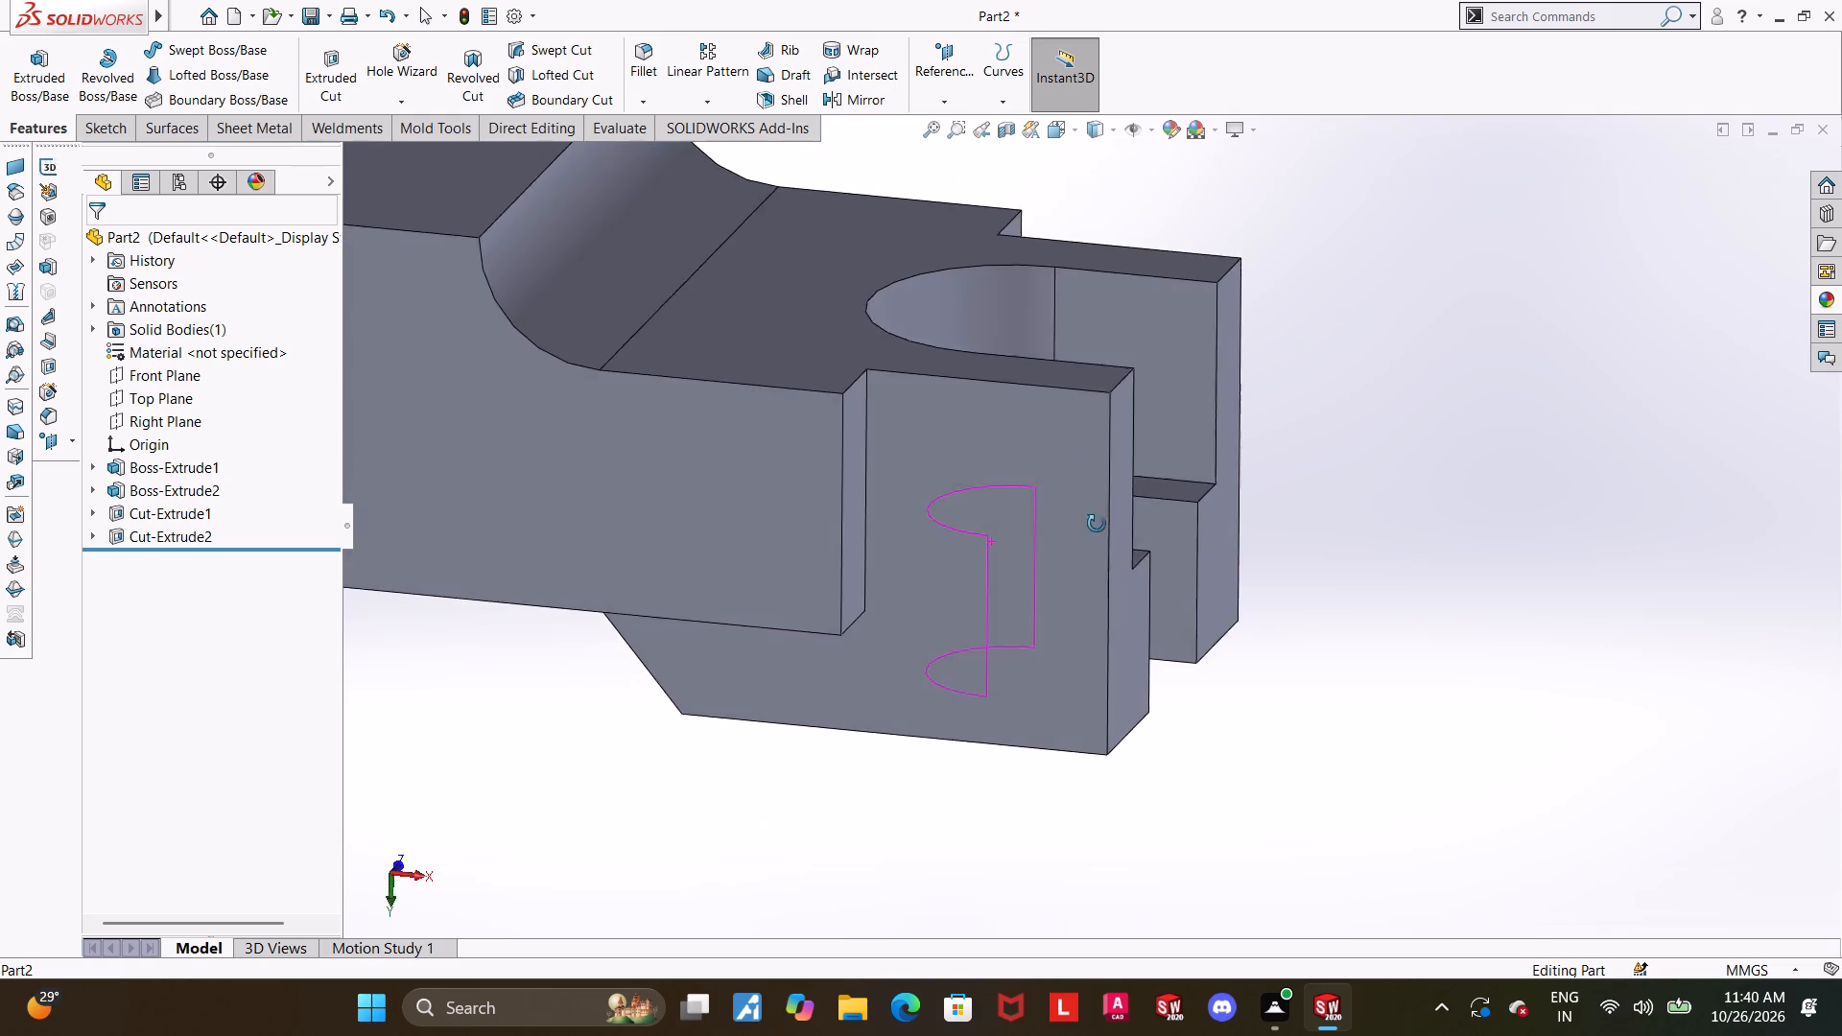
pyautogui.moveTo(1097, 524); pyautogui.dragTo(929, 496, button='middle')
pyautogui.click(1055, 128)
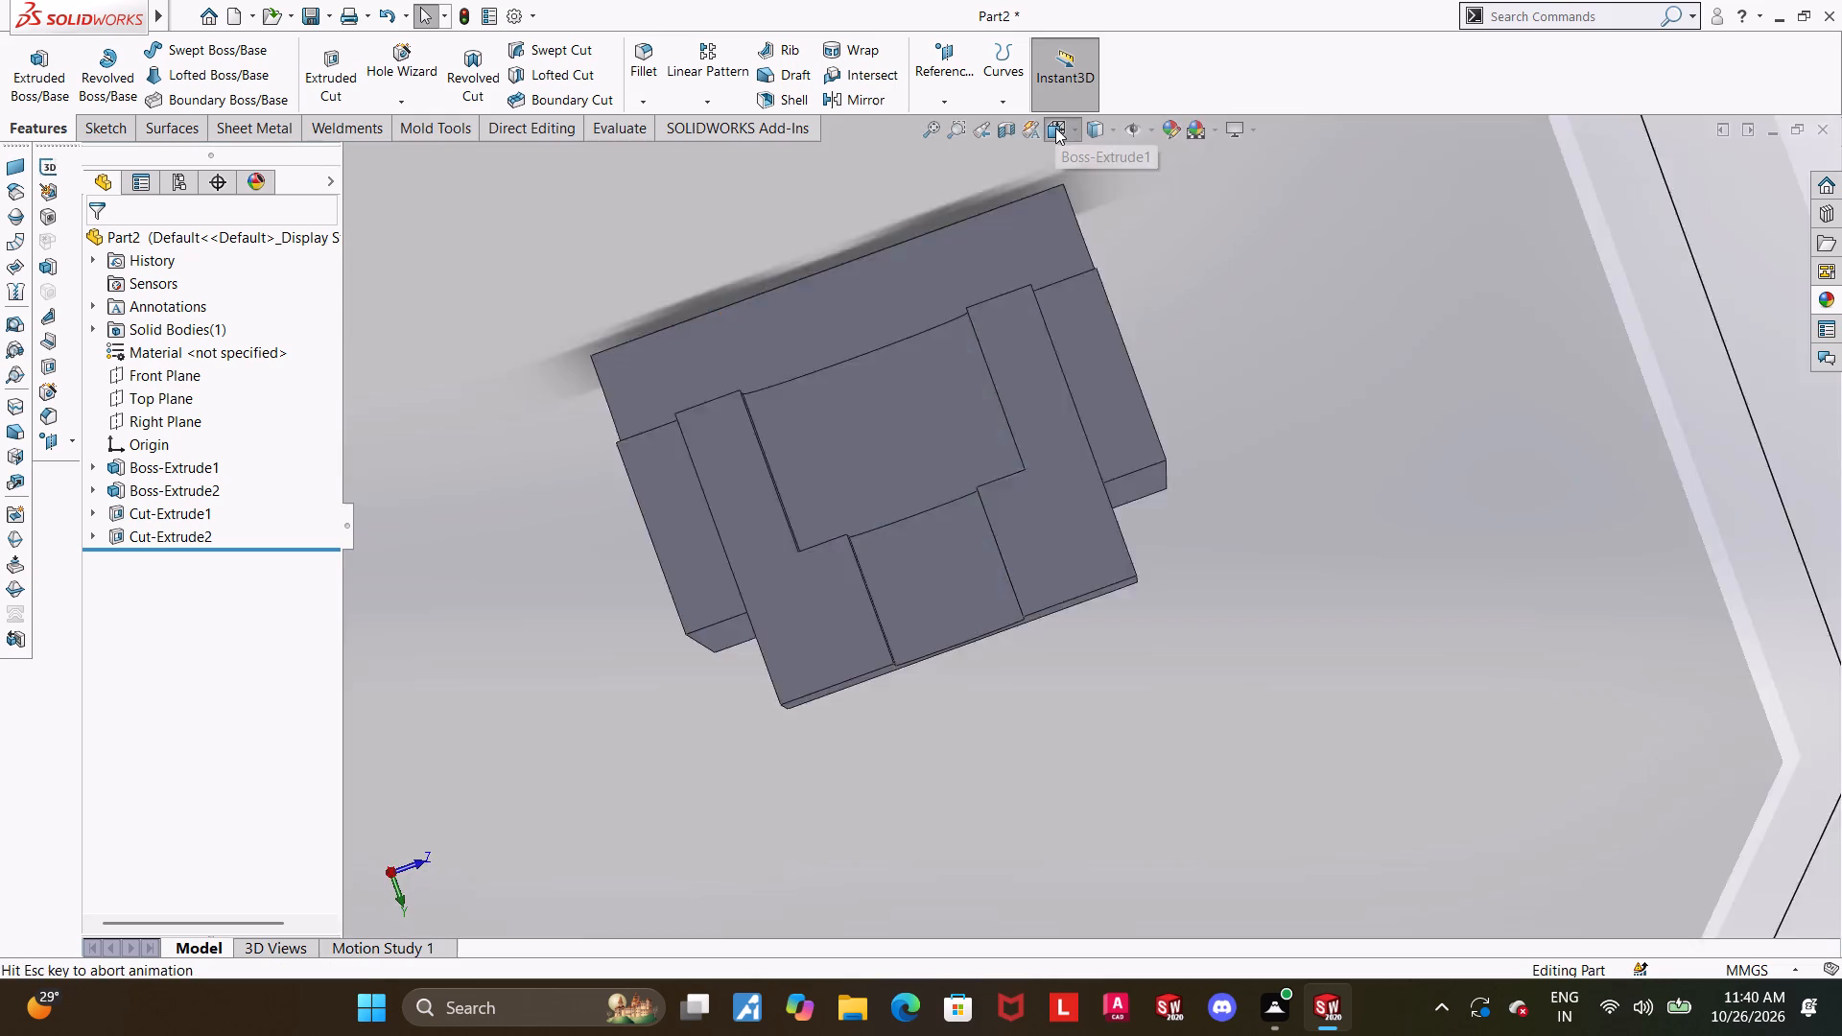
pyautogui.click(915, 633)
pyautogui.scroll(1, 1292, 679)
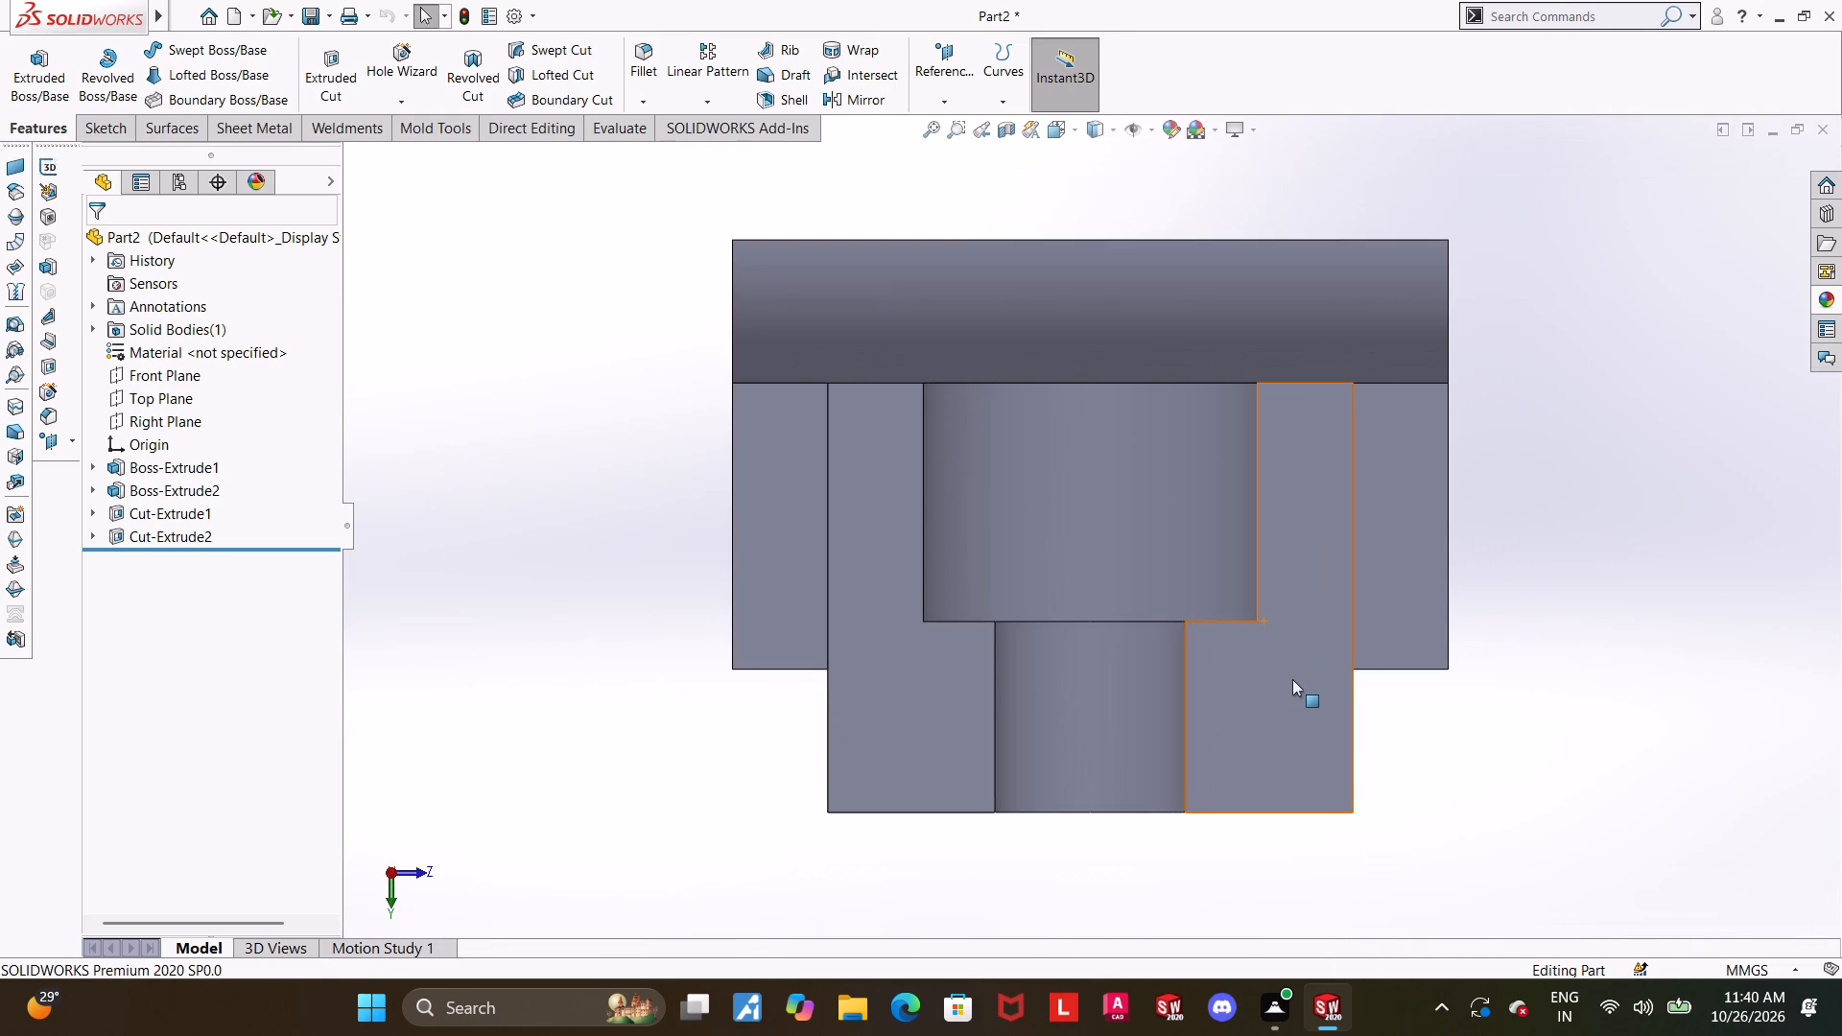
pyautogui.scroll(-1, 1188, 627)
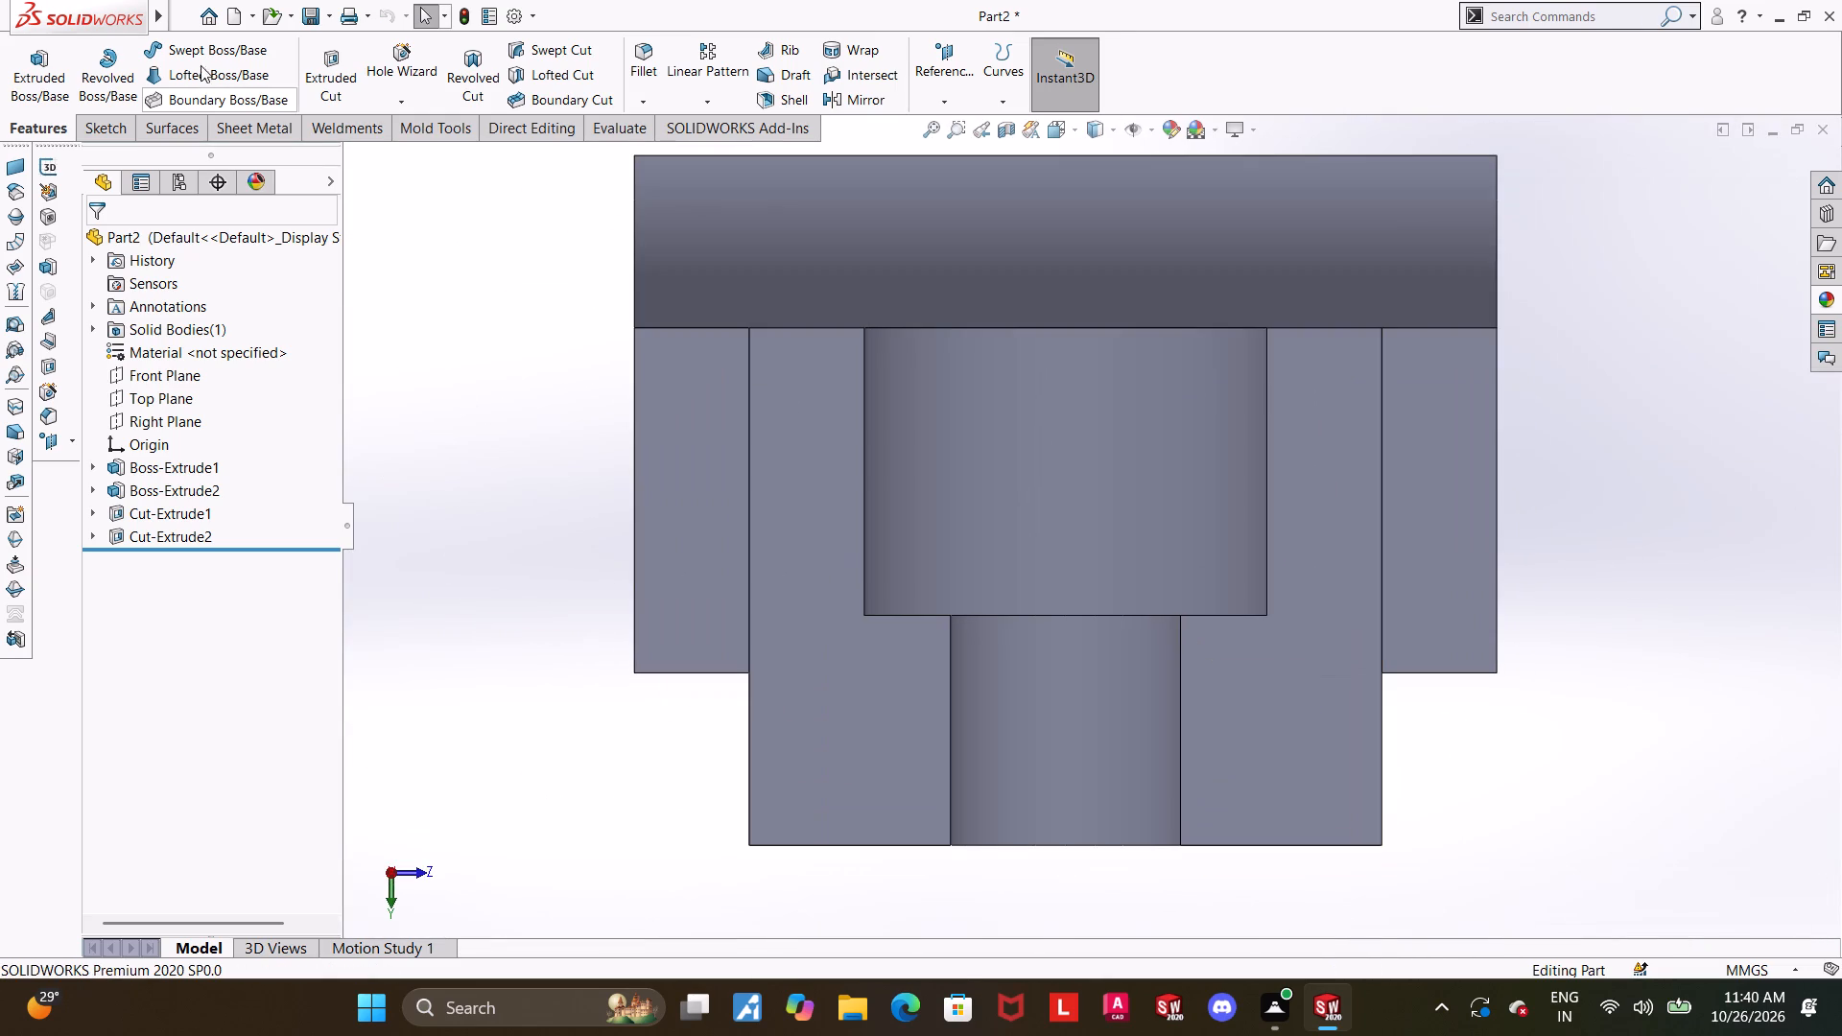
# Measure the distance between the ledge inside the U-shaped cut and the hooked end's outer slotted face.
pyautogui.click(621, 122)
pyautogui.click(214, 66)
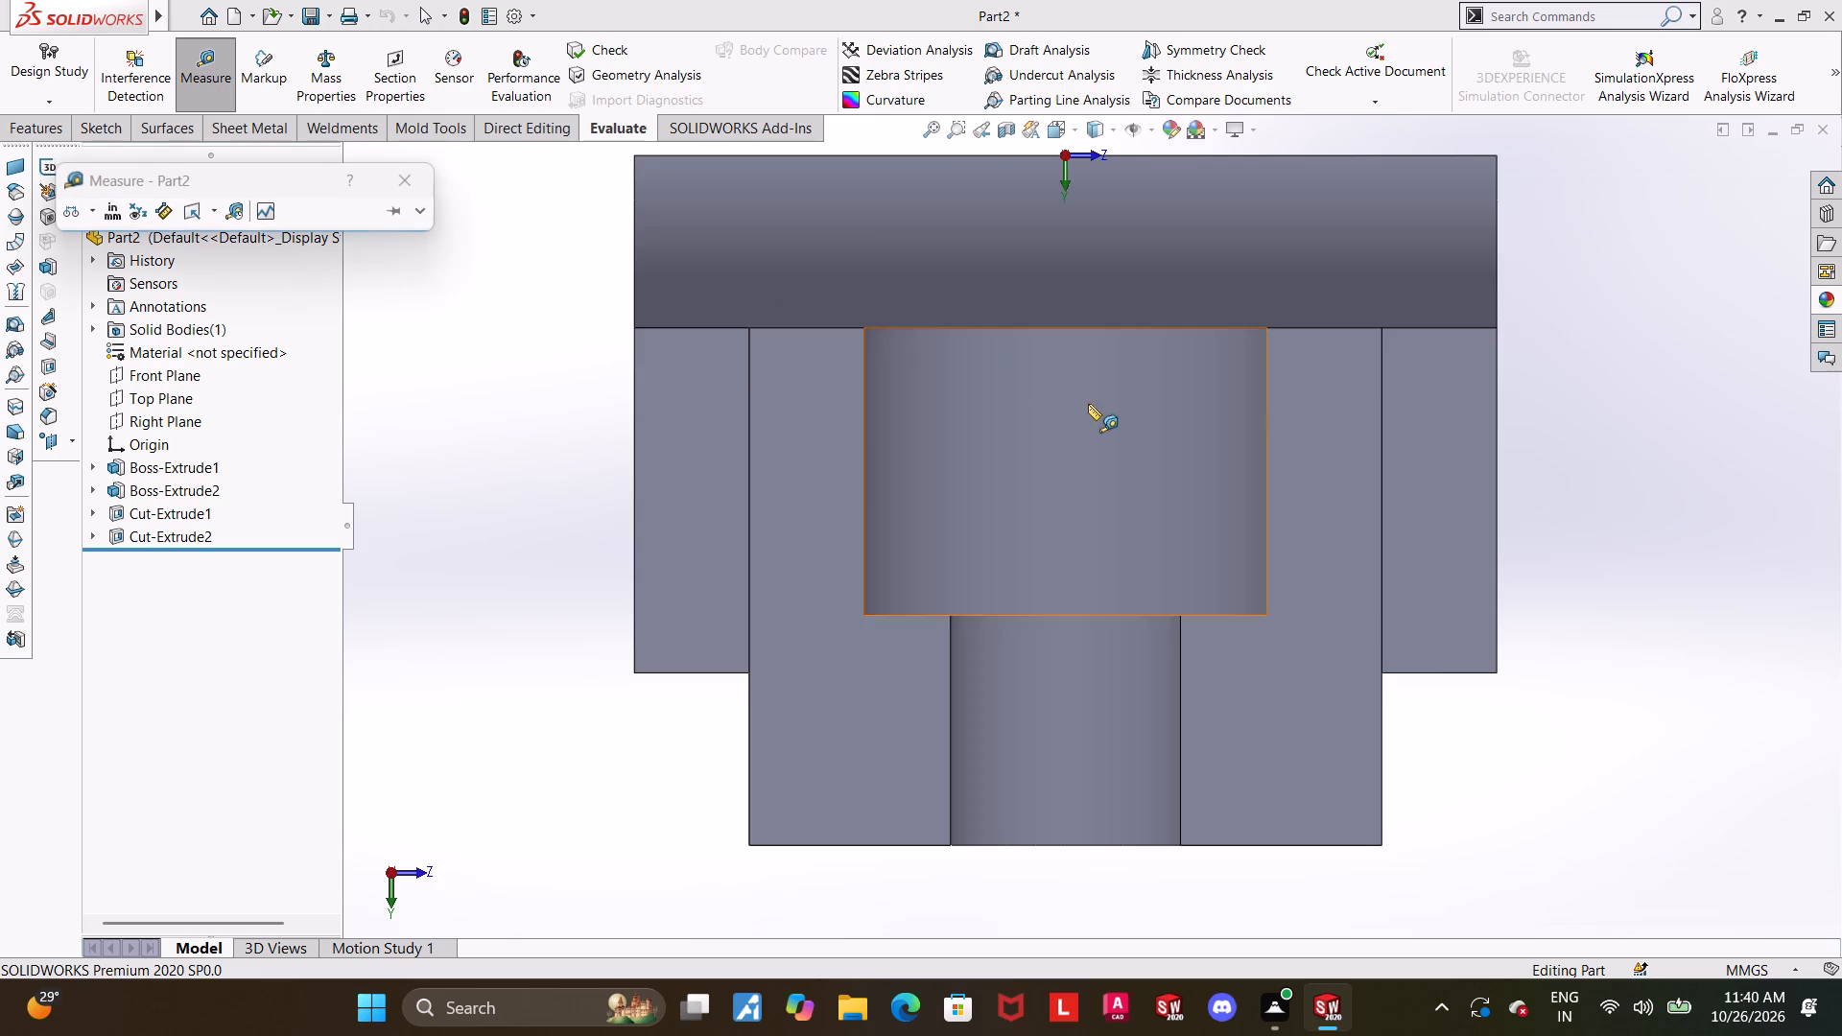
pyautogui.moveTo(1087, 406); pyautogui.dragTo(1100, 492, button='middle')
pyautogui.scroll(4, 1390, 808)
pyautogui.click(1202, 708)
pyautogui.scroll(1, 1289, 783)
pyautogui.moveTo(1289, 784); pyautogui.dragTo(1249, 661, button='middle')
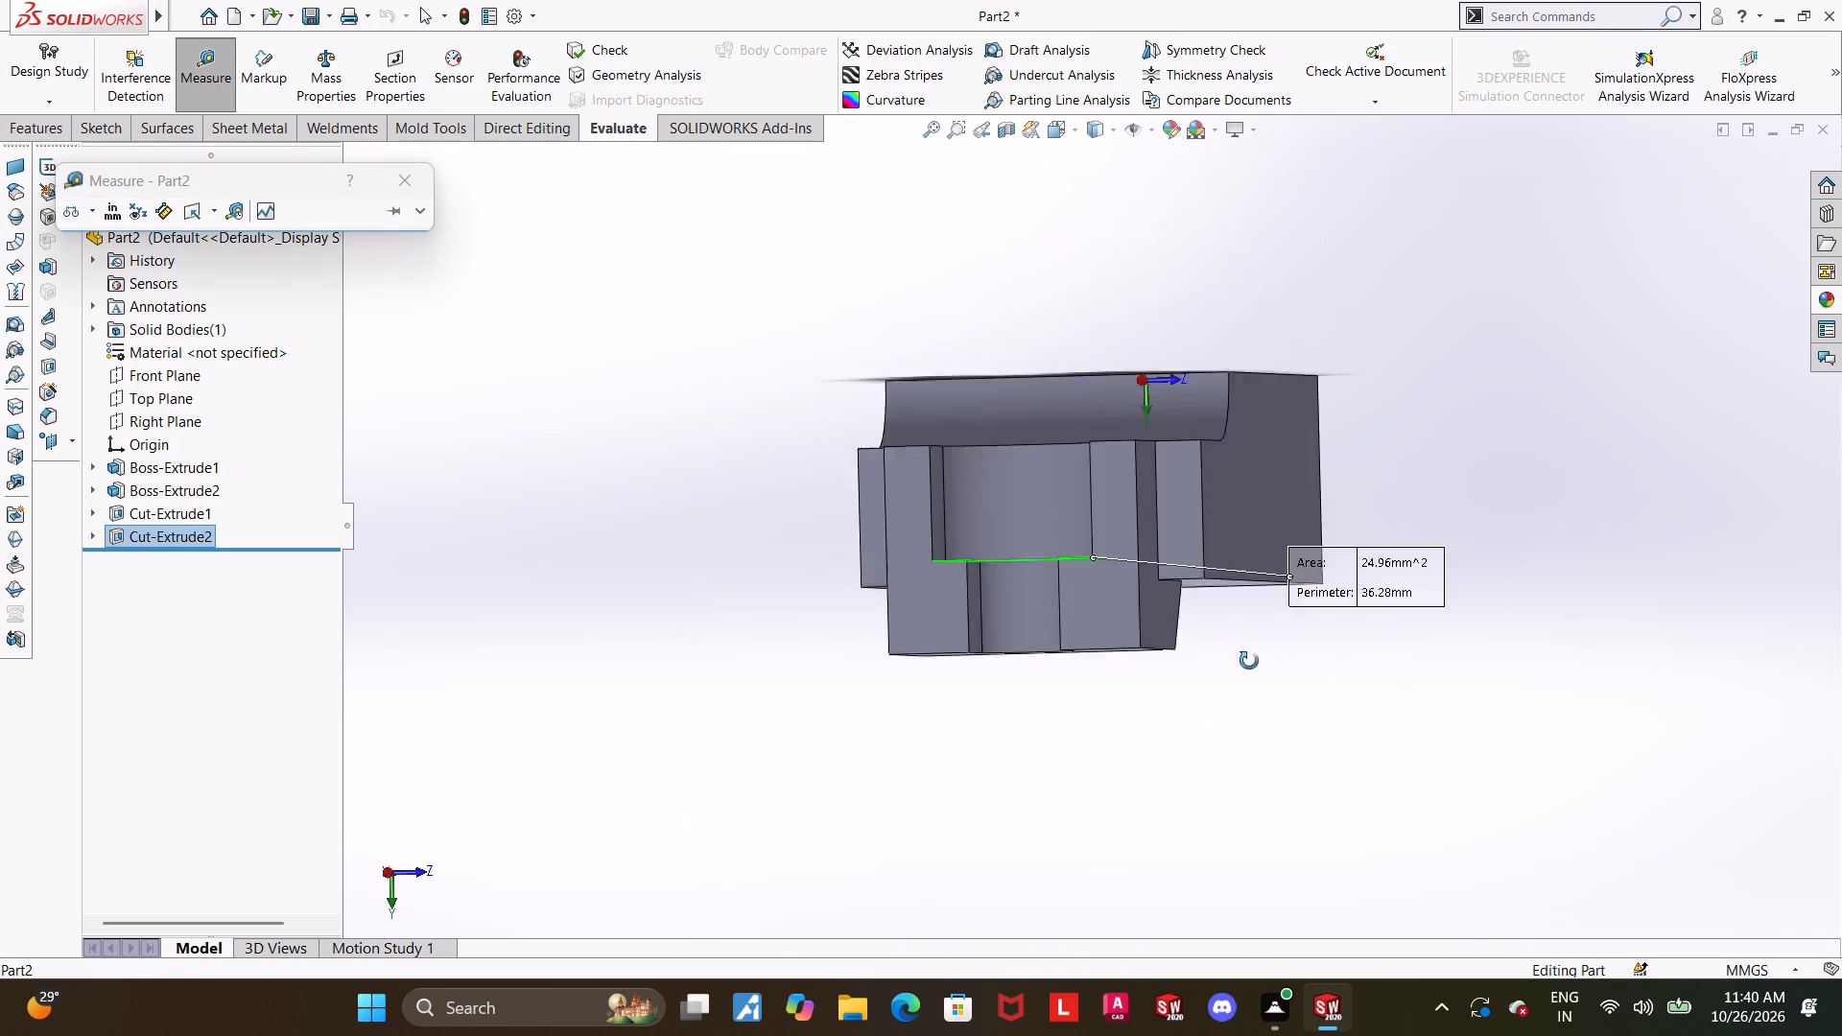
pyautogui.moveTo(1249, 661); pyautogui.dragTo(1246, 600, button='middle')
pyautogui.click(1109, 520)
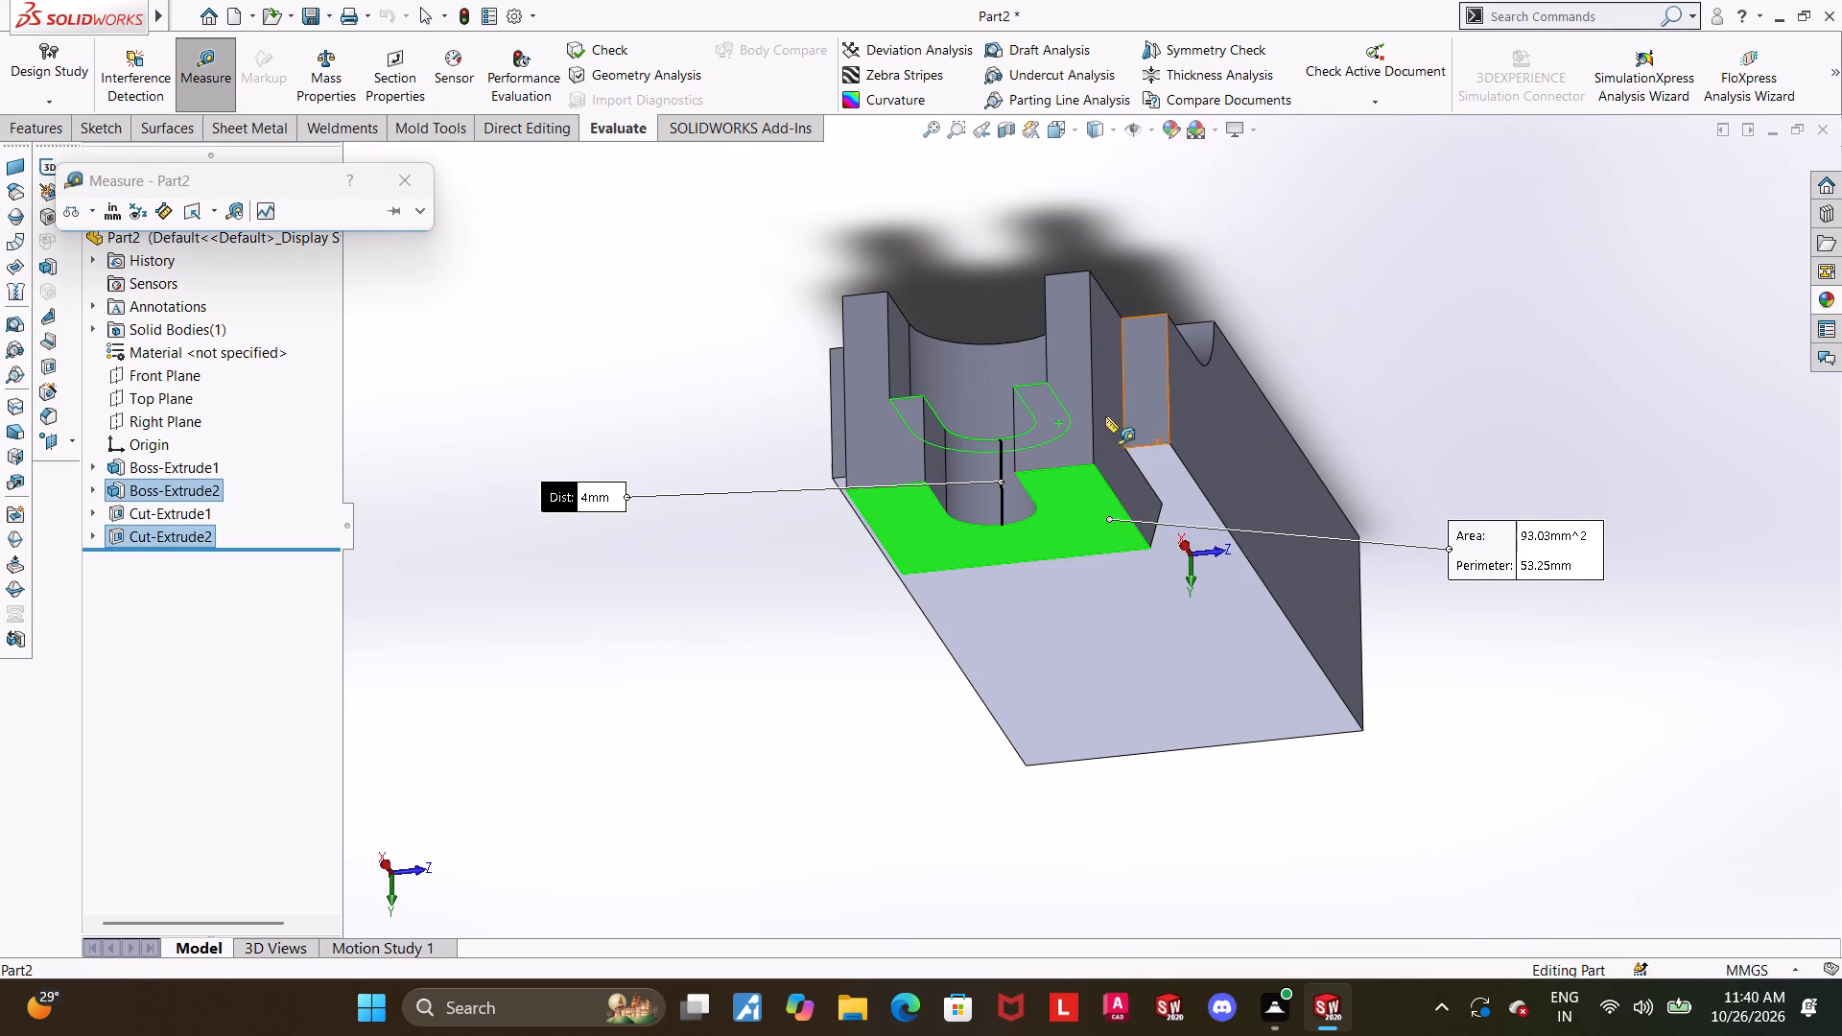
pyautogui.press('Escape')
# Measure again between the hooked end's outer slotted face and the ledge inside the U-shaped cut.
pyautogui.click(208, 62)
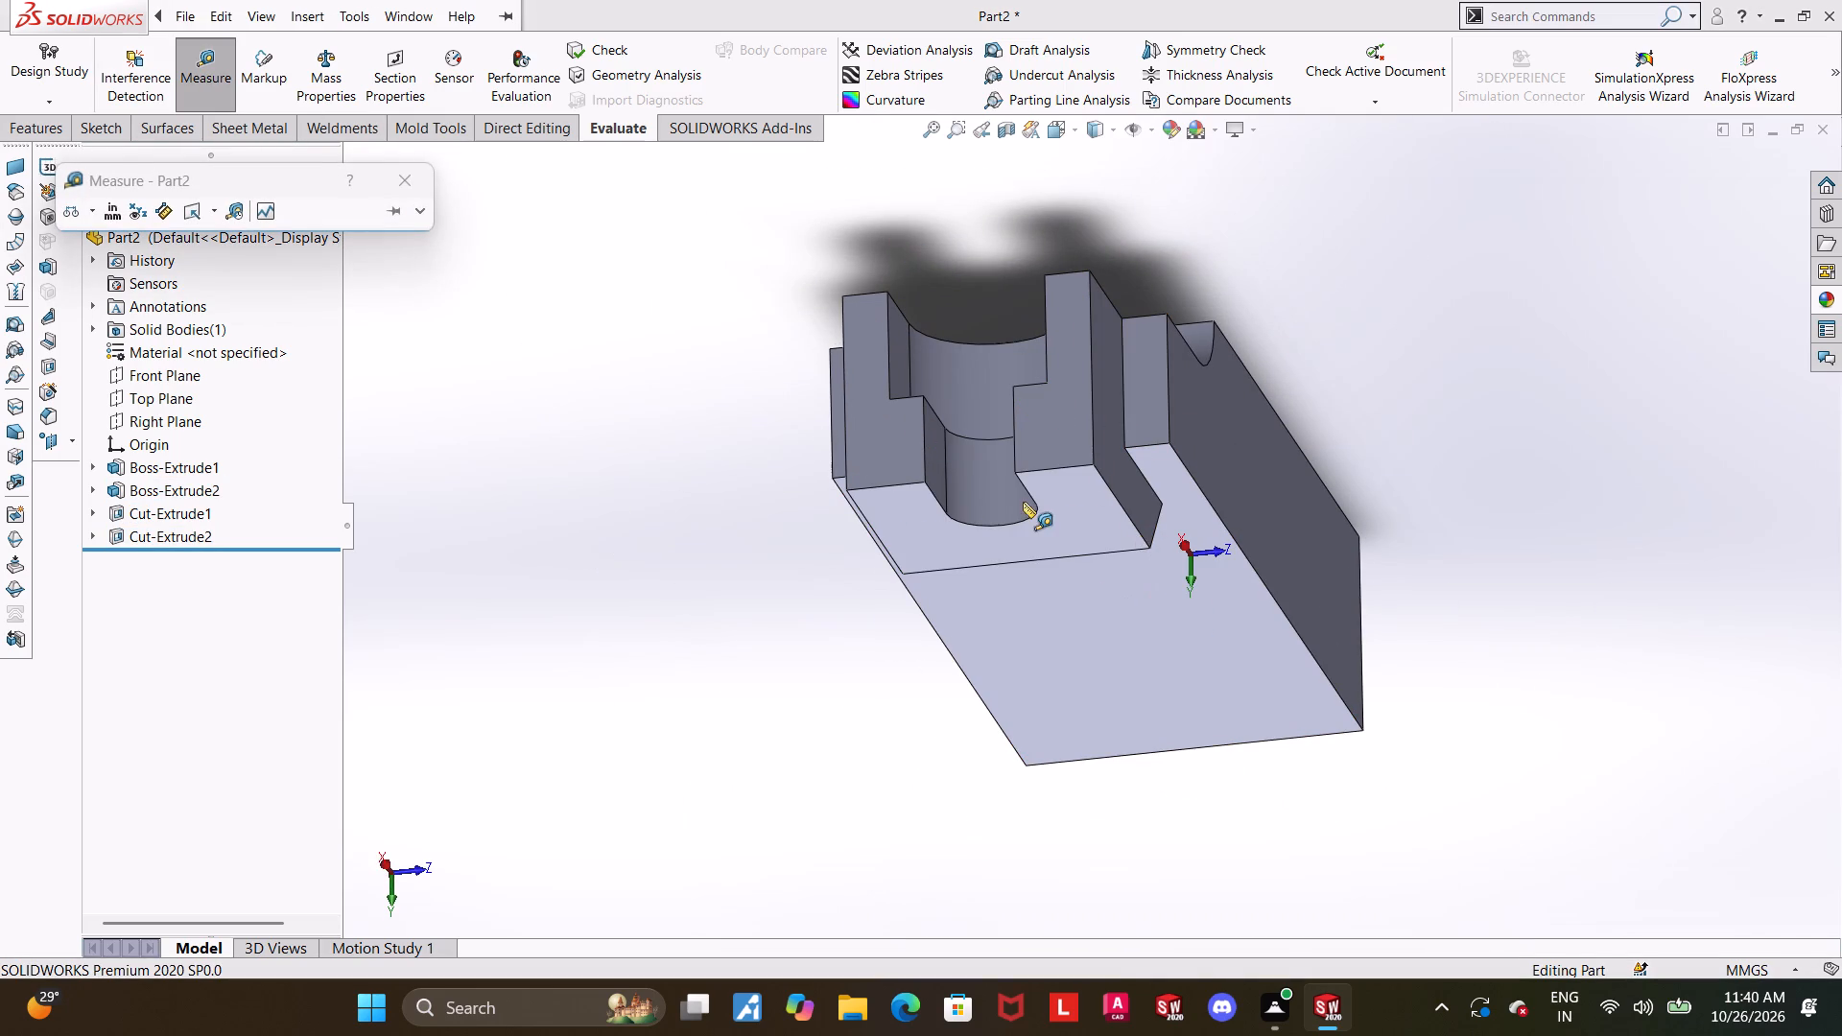
pyautogui.click(1023, 502)
pyautogui.press('Escape')
pyautogui.click(223, 70)
pyautogui.click(1053, 519)
pyautogui.moveTo(1037, 444); pyautogui.dragTo(1095, 604, button='middle')
pyautogui.click(1221, 648)
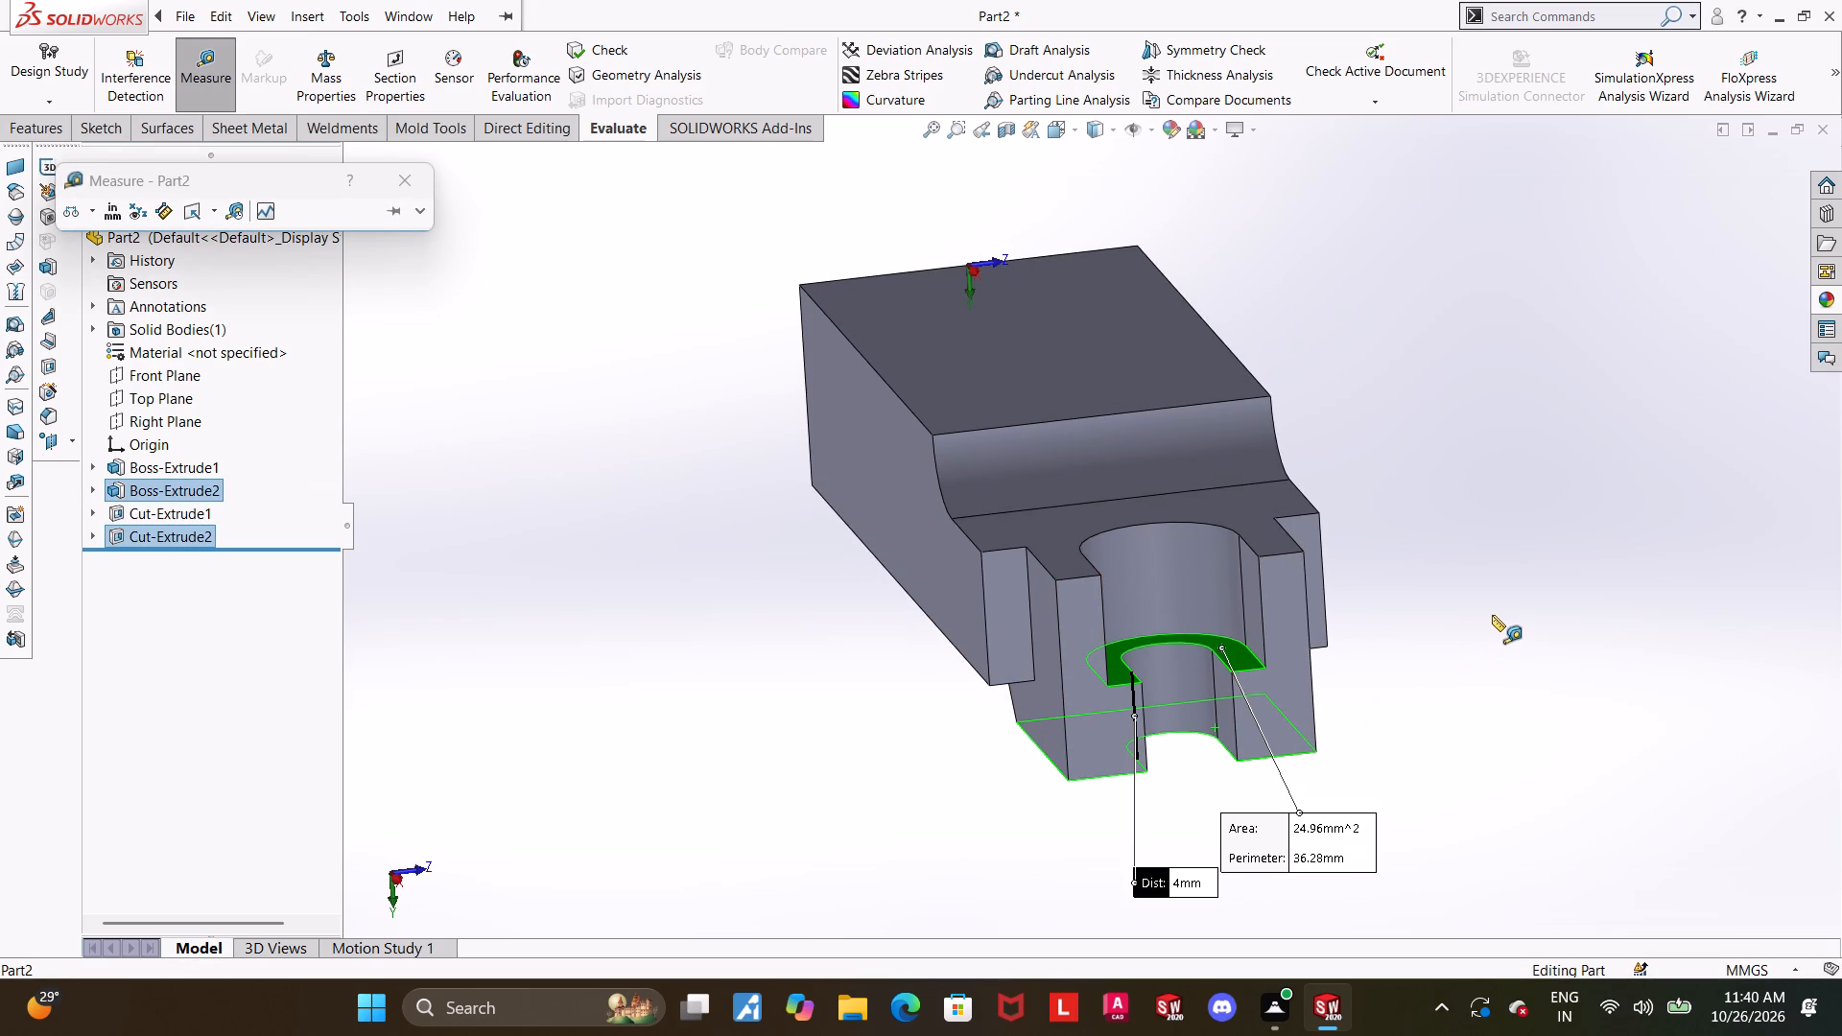
pyautogui.press('Escape')
# Examine the whole part from all sides, including the hooked end, the slot and the main body.
pyautogui.scroll(2, 1415, 568)
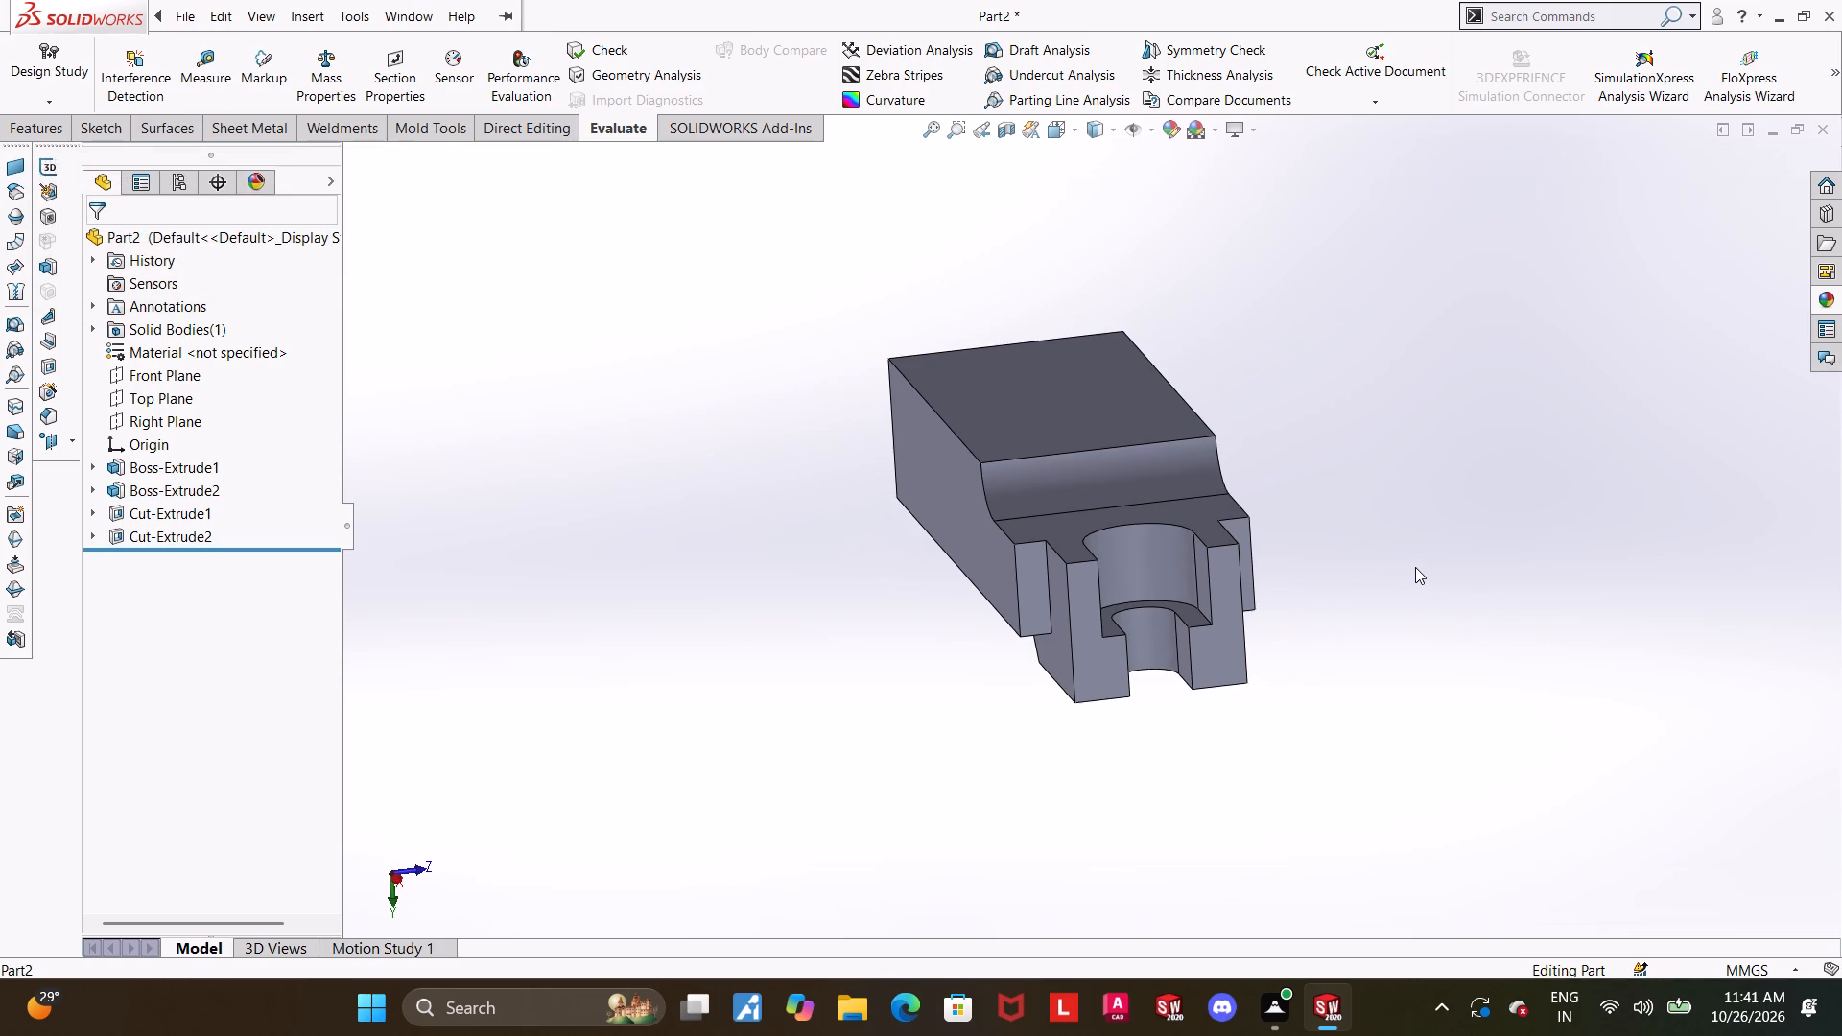
pyautogui.moveTo(1373, 581); pyautogui.dragTo(1397, 569, button='middle')
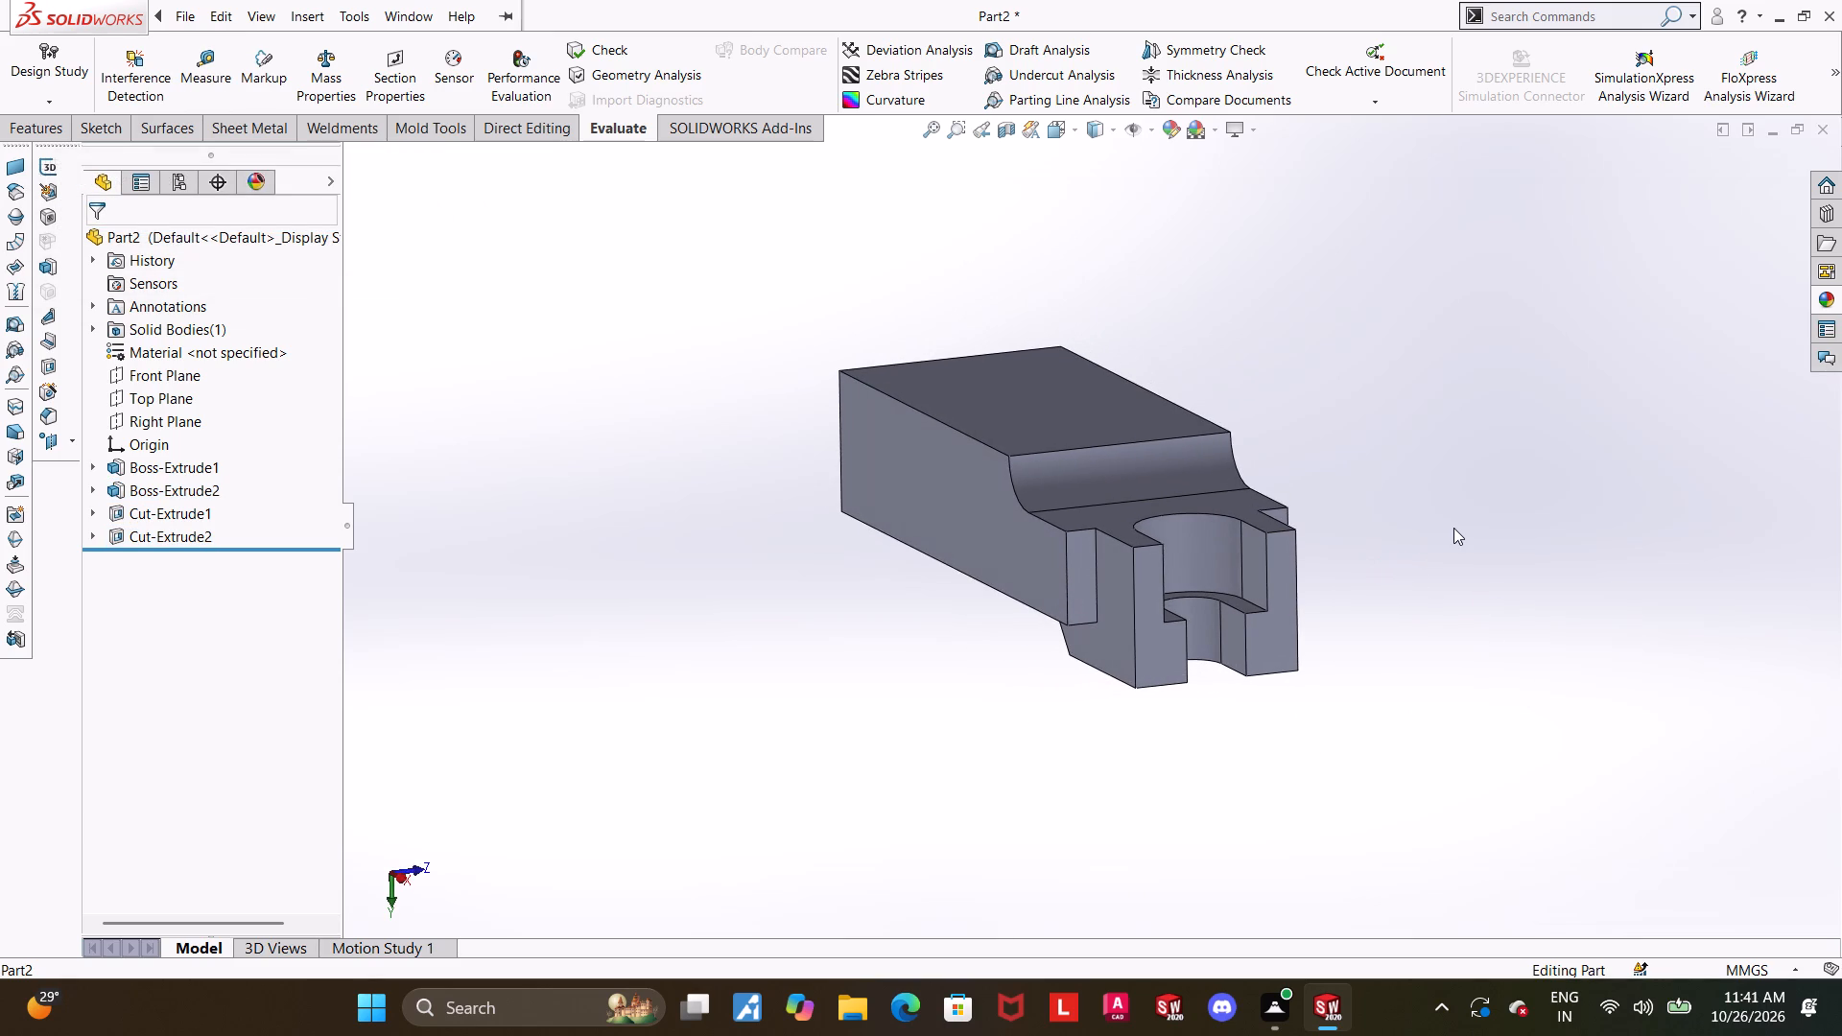
pyautogui.moveTo(1470, 508); pyautogui.dragTo(1513, 428, button='middle')
pyautogui.moveTo(1262, 618); pyautogui.dragTo(1270, 297, button='middle')
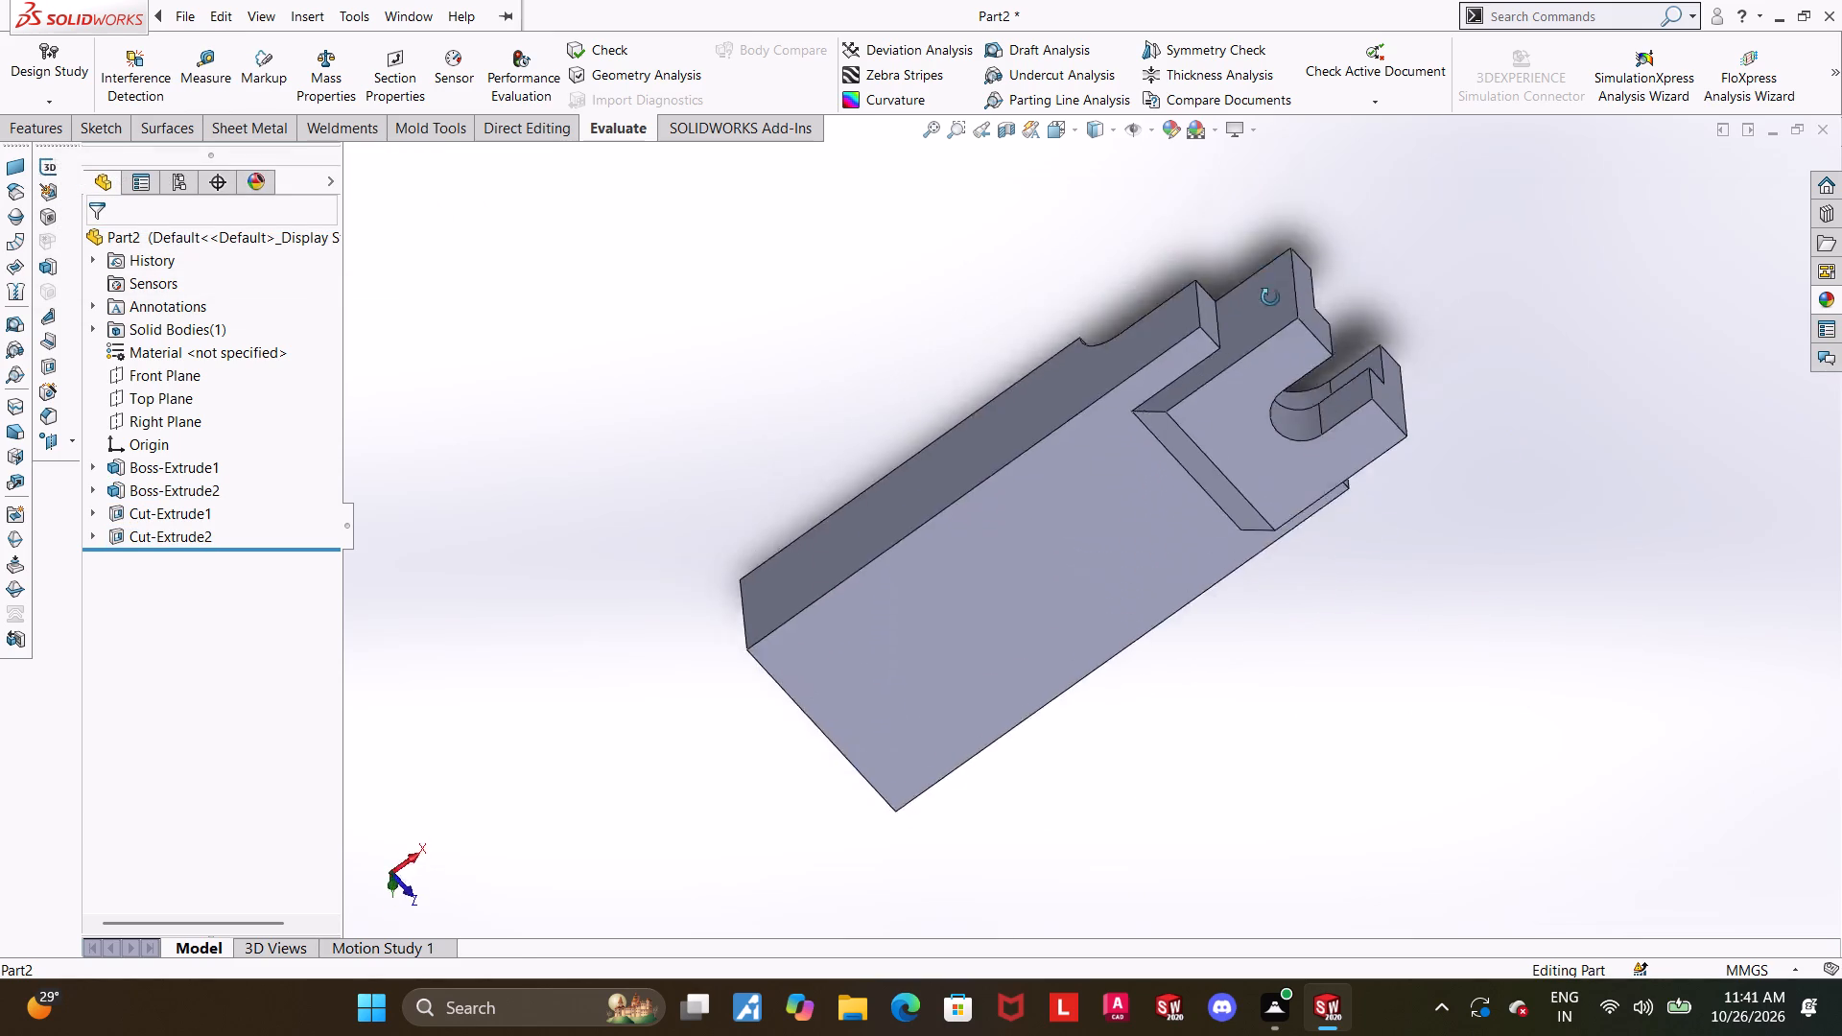
pyautogui.moveTo(1270, 297); pyautogui.dragTo(1237, 123, button='middle')
pyautogui.moveTo(1246, 366); pyautogui.dragTo(901, 831, button='middle')
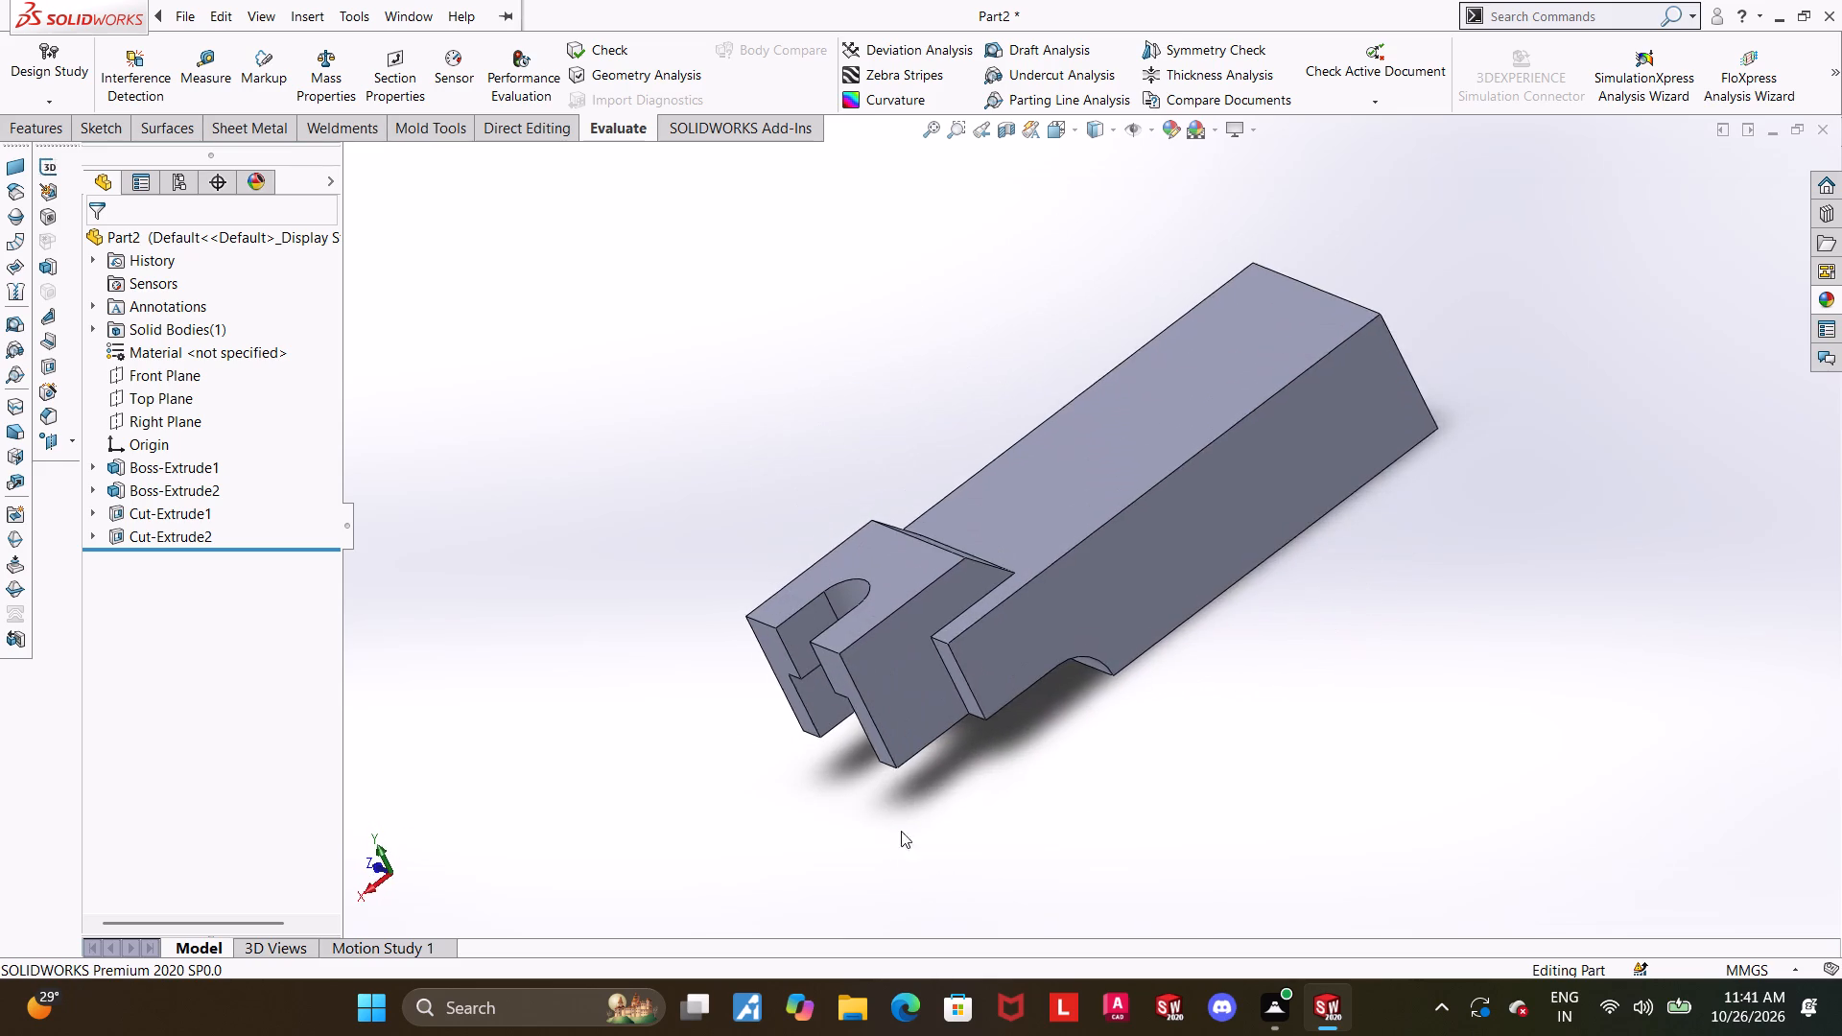
pyautogui.moveTo(901, 831); pyautogui.dragTo(903, 838, button='middle')
pyautogui.moveTo(1218, 562); pyautogui.dragTo(1216, 635, button='middle')
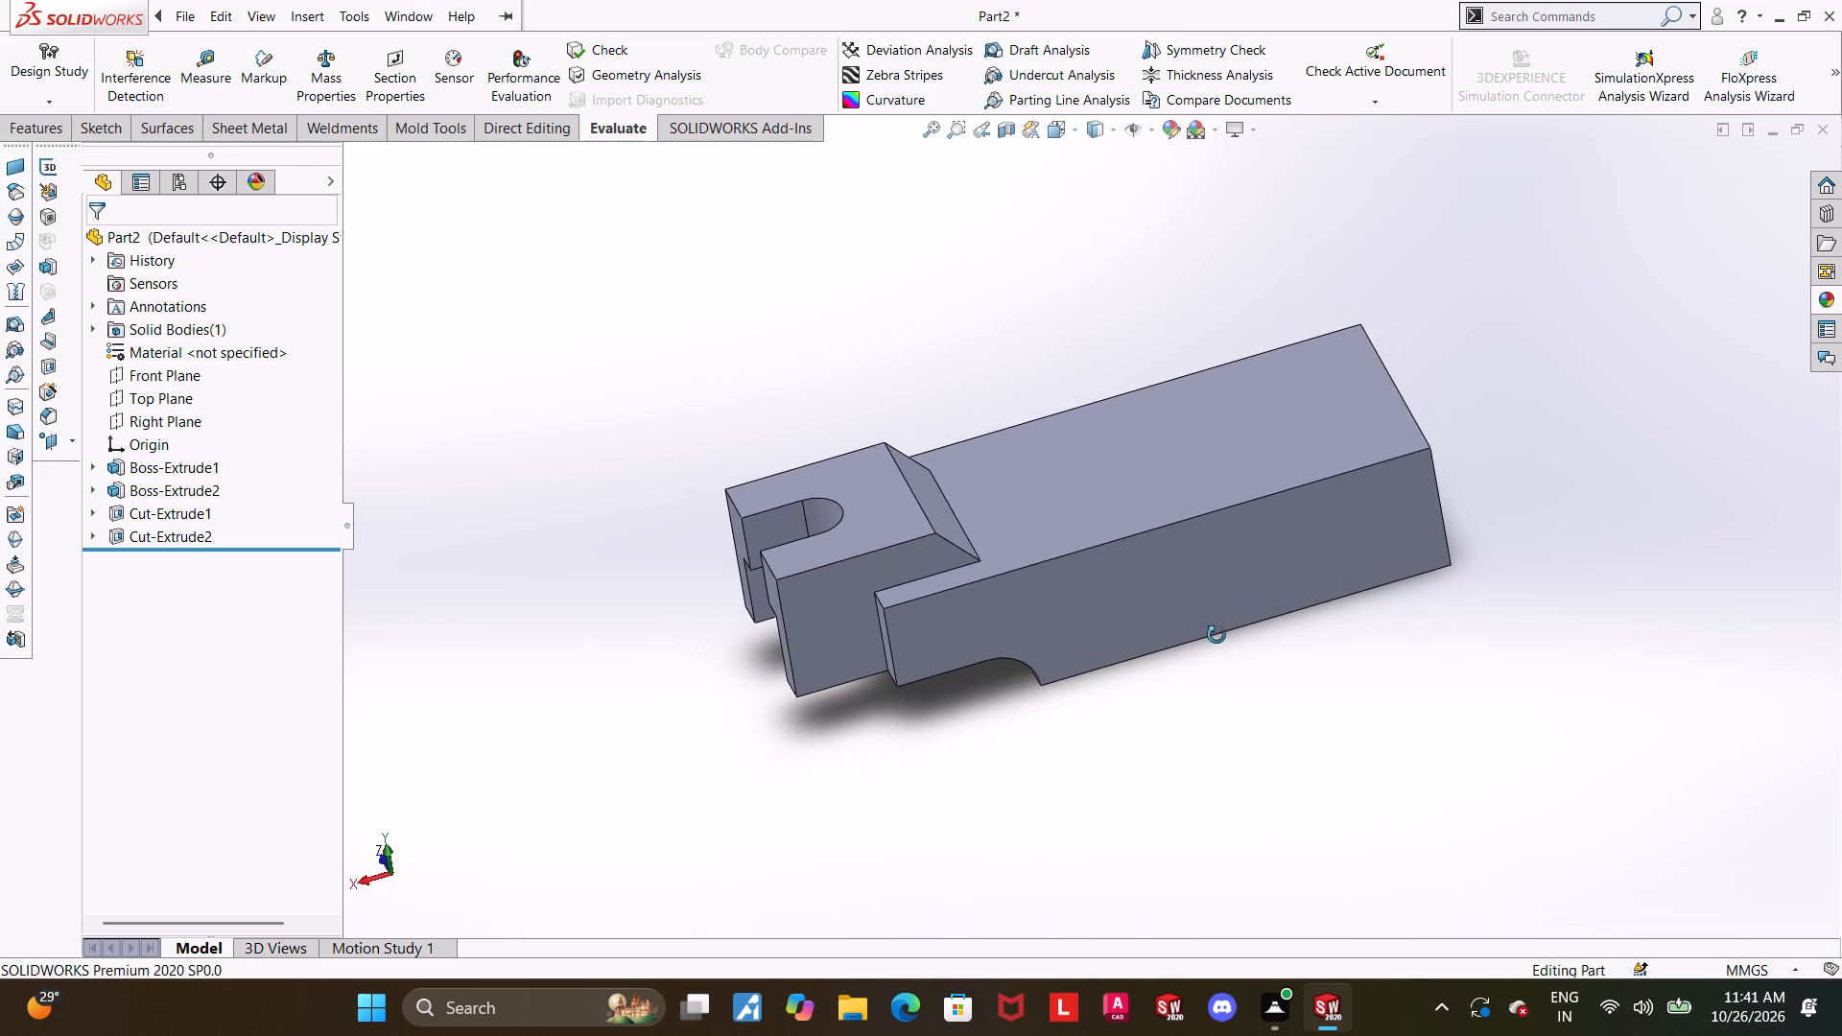
pyautogui.moveTo(1216, 635); pyautogui.dragTo(1210, 546, button='middle')
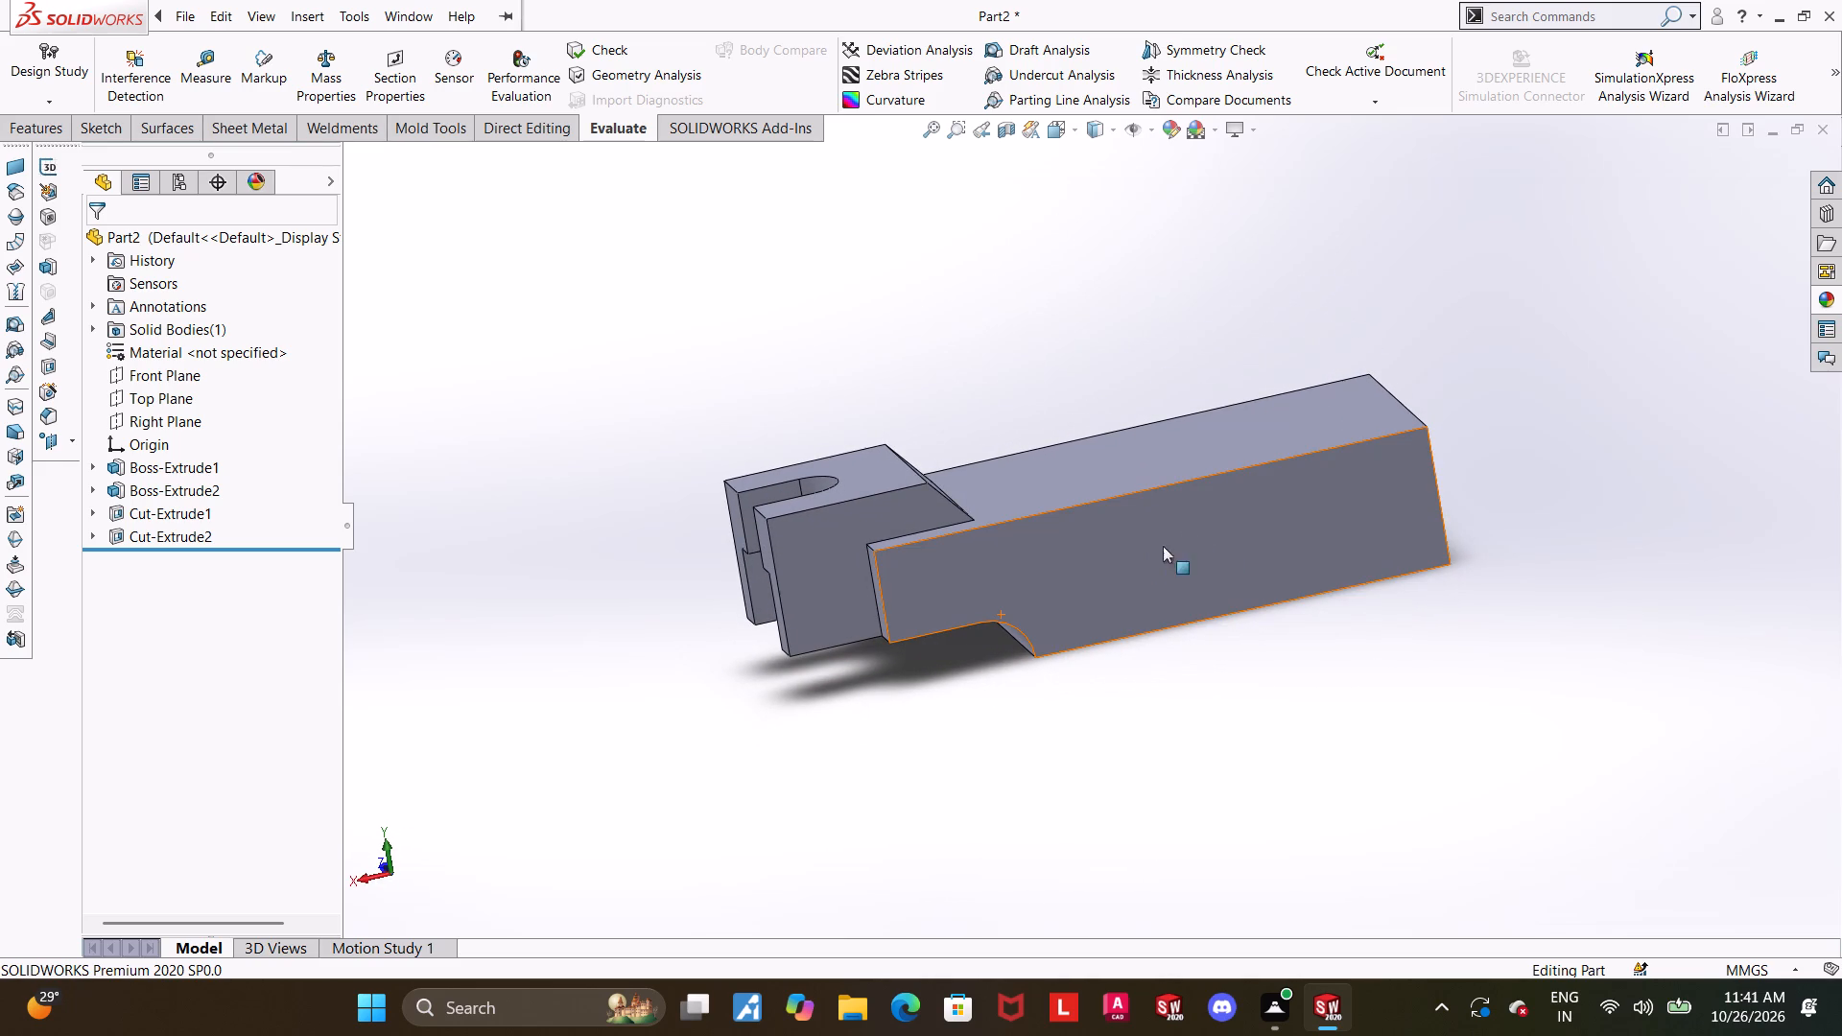
pyautogui.moveTo(1334, 568); pyautogui.dragTo(1360, 566, button='middle')
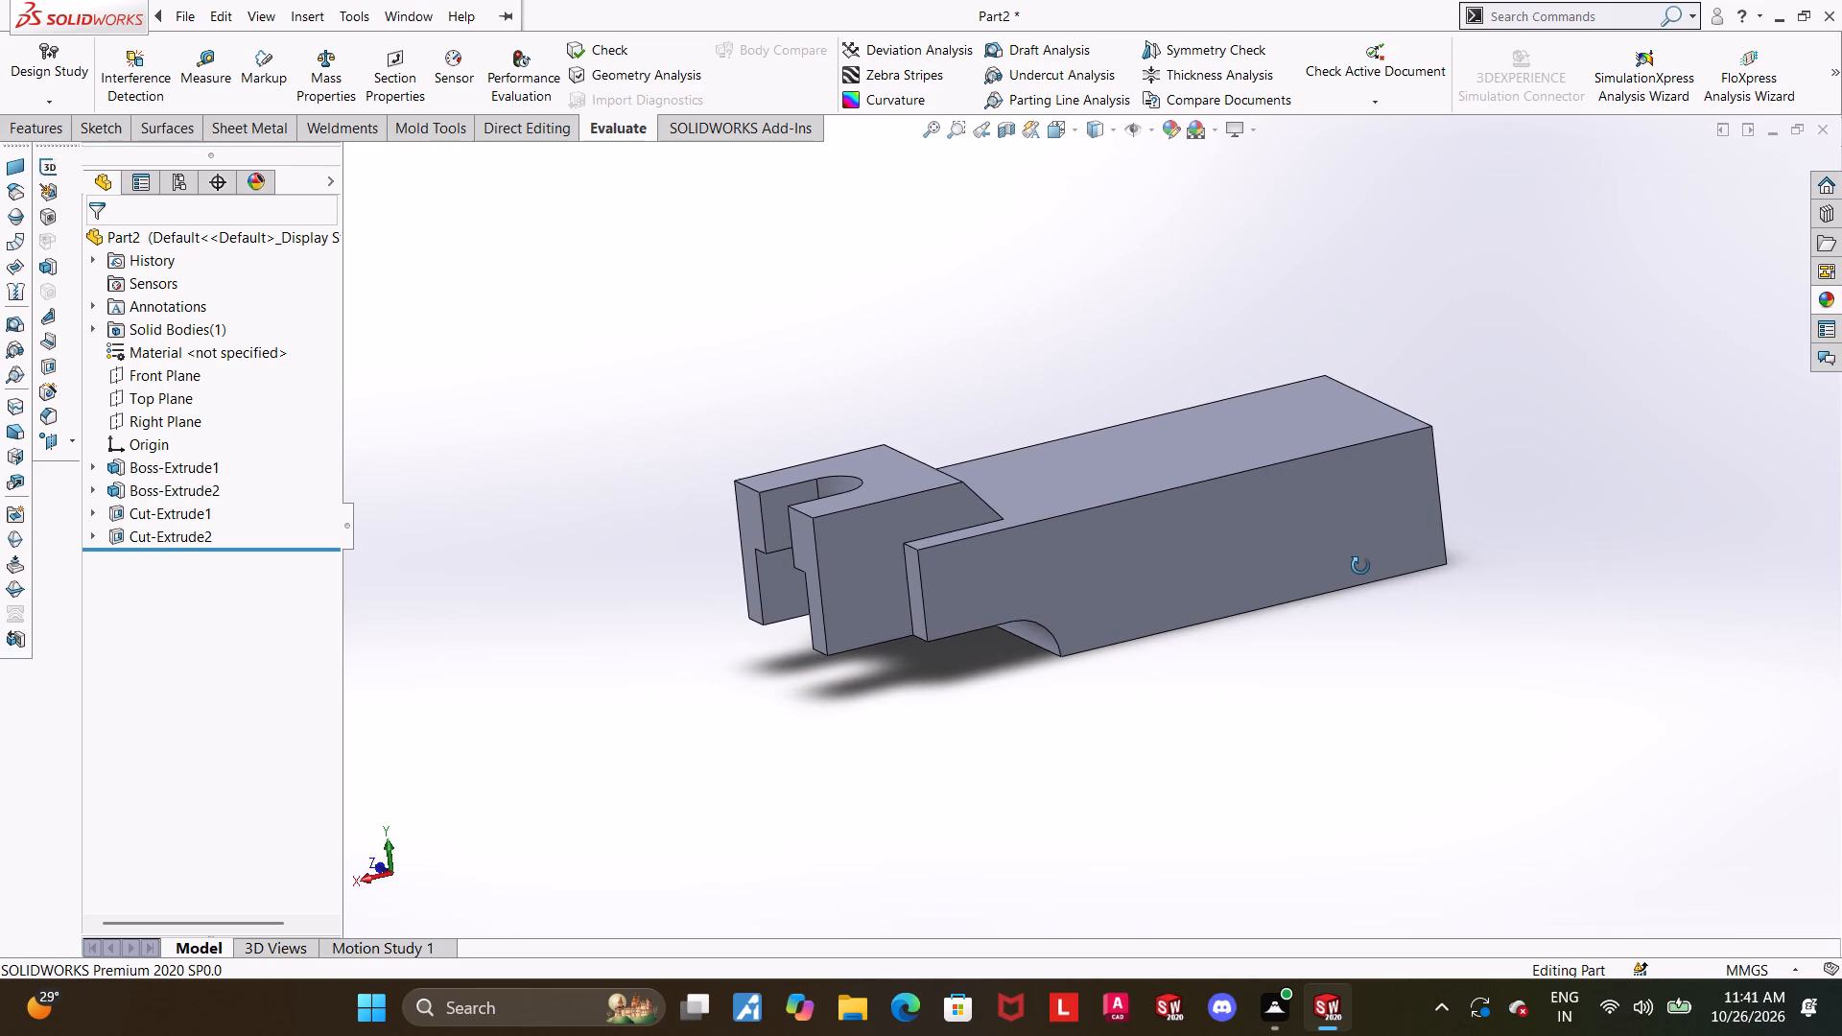
# Start a sketch on the main body's long flat face that adjoins the R3 curved step.
pyautogui.moveTo(1360, 566); pyautogui.dragTo(1322, 278, button='middle')
pyautogui.click(1340, 574)
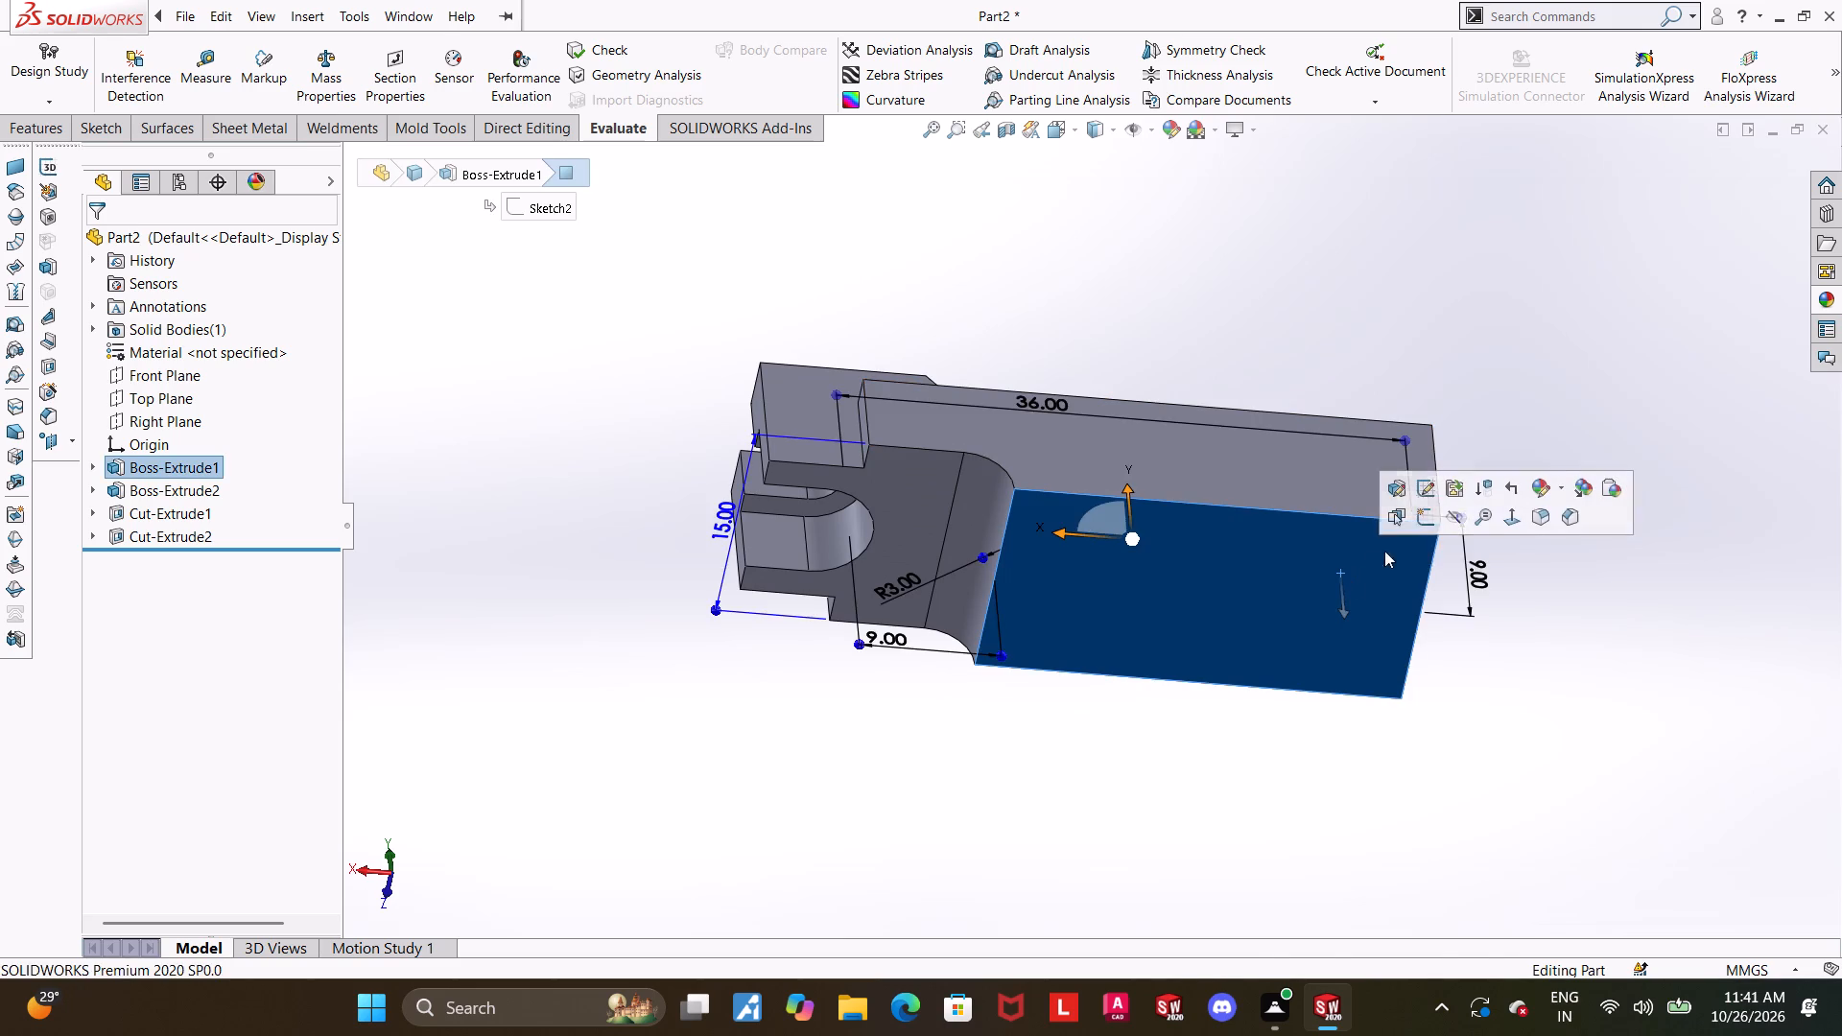
pyautogui.click(1426, 515)
pyautogui.click(172, 570)
pyautogui.click(227, 543)
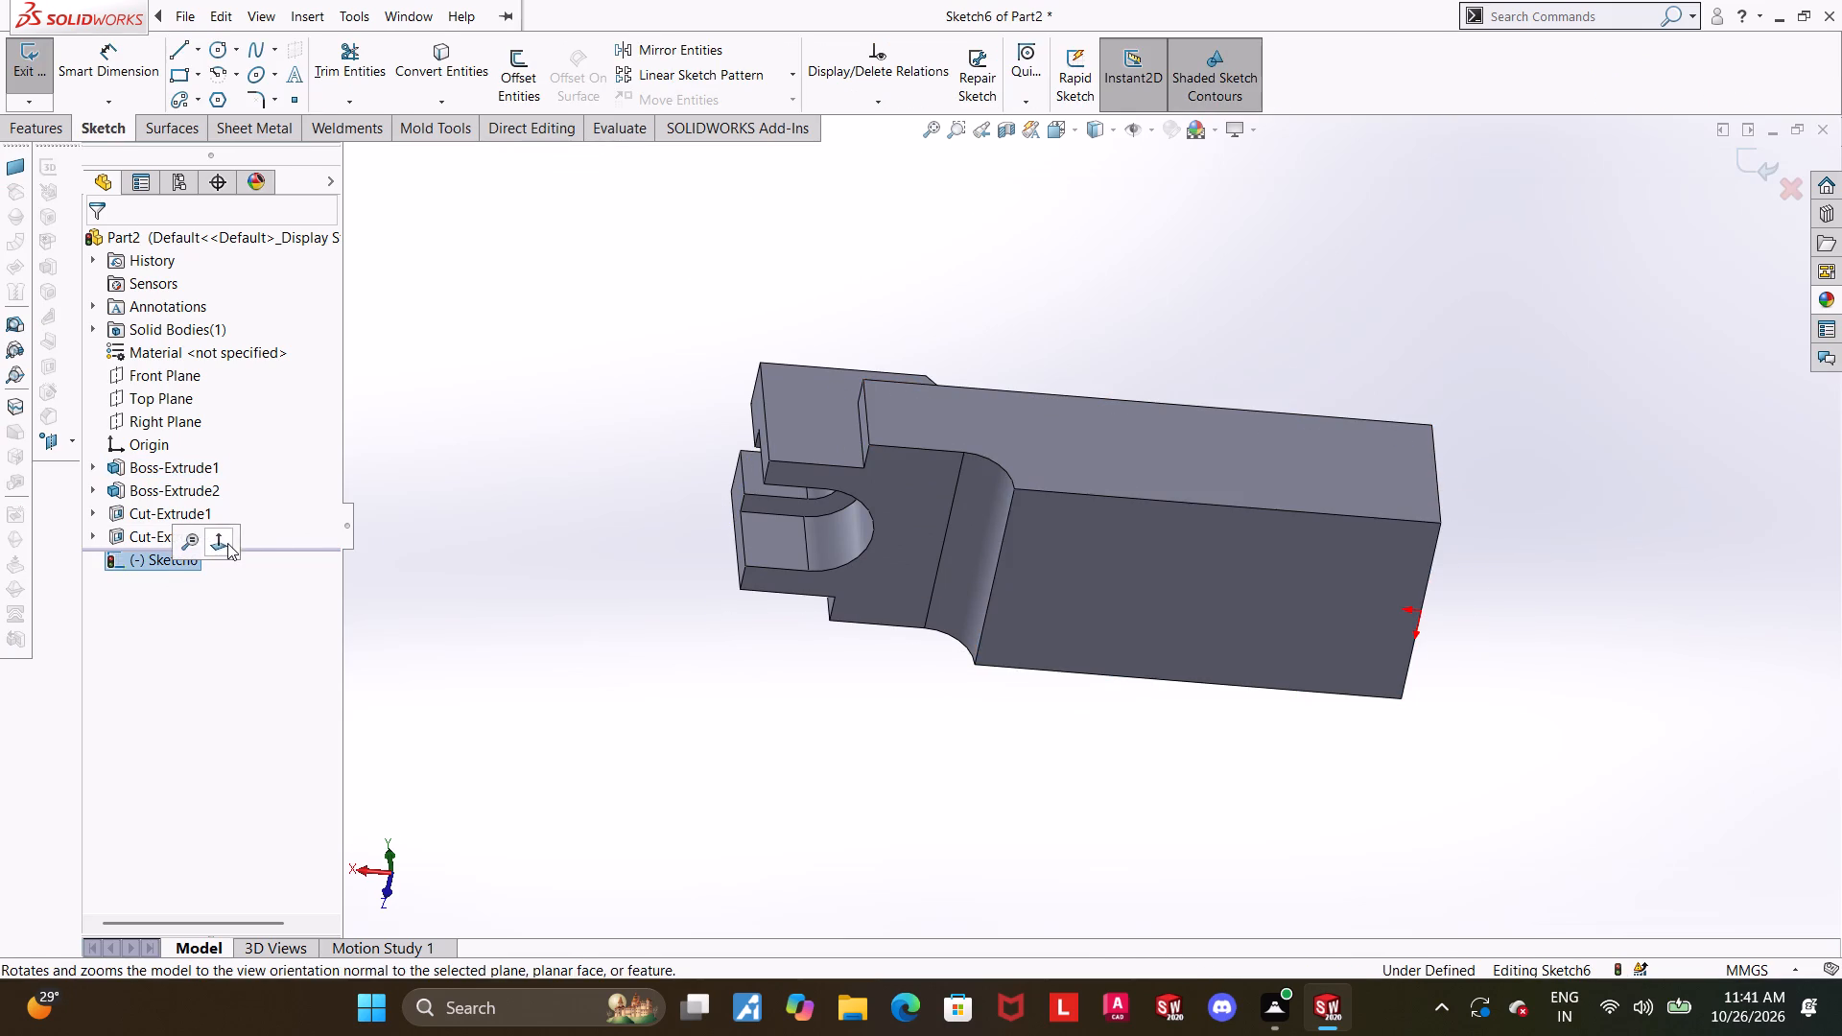
# Sketch a four-line rectangle about 8.6 mm wide and 9.5 mm high, standing outward on the main body's long edge near the origin end.
pyautogui.scroll(2, 1036, 654)
pyautogui.scroll(-2, 983, 560)
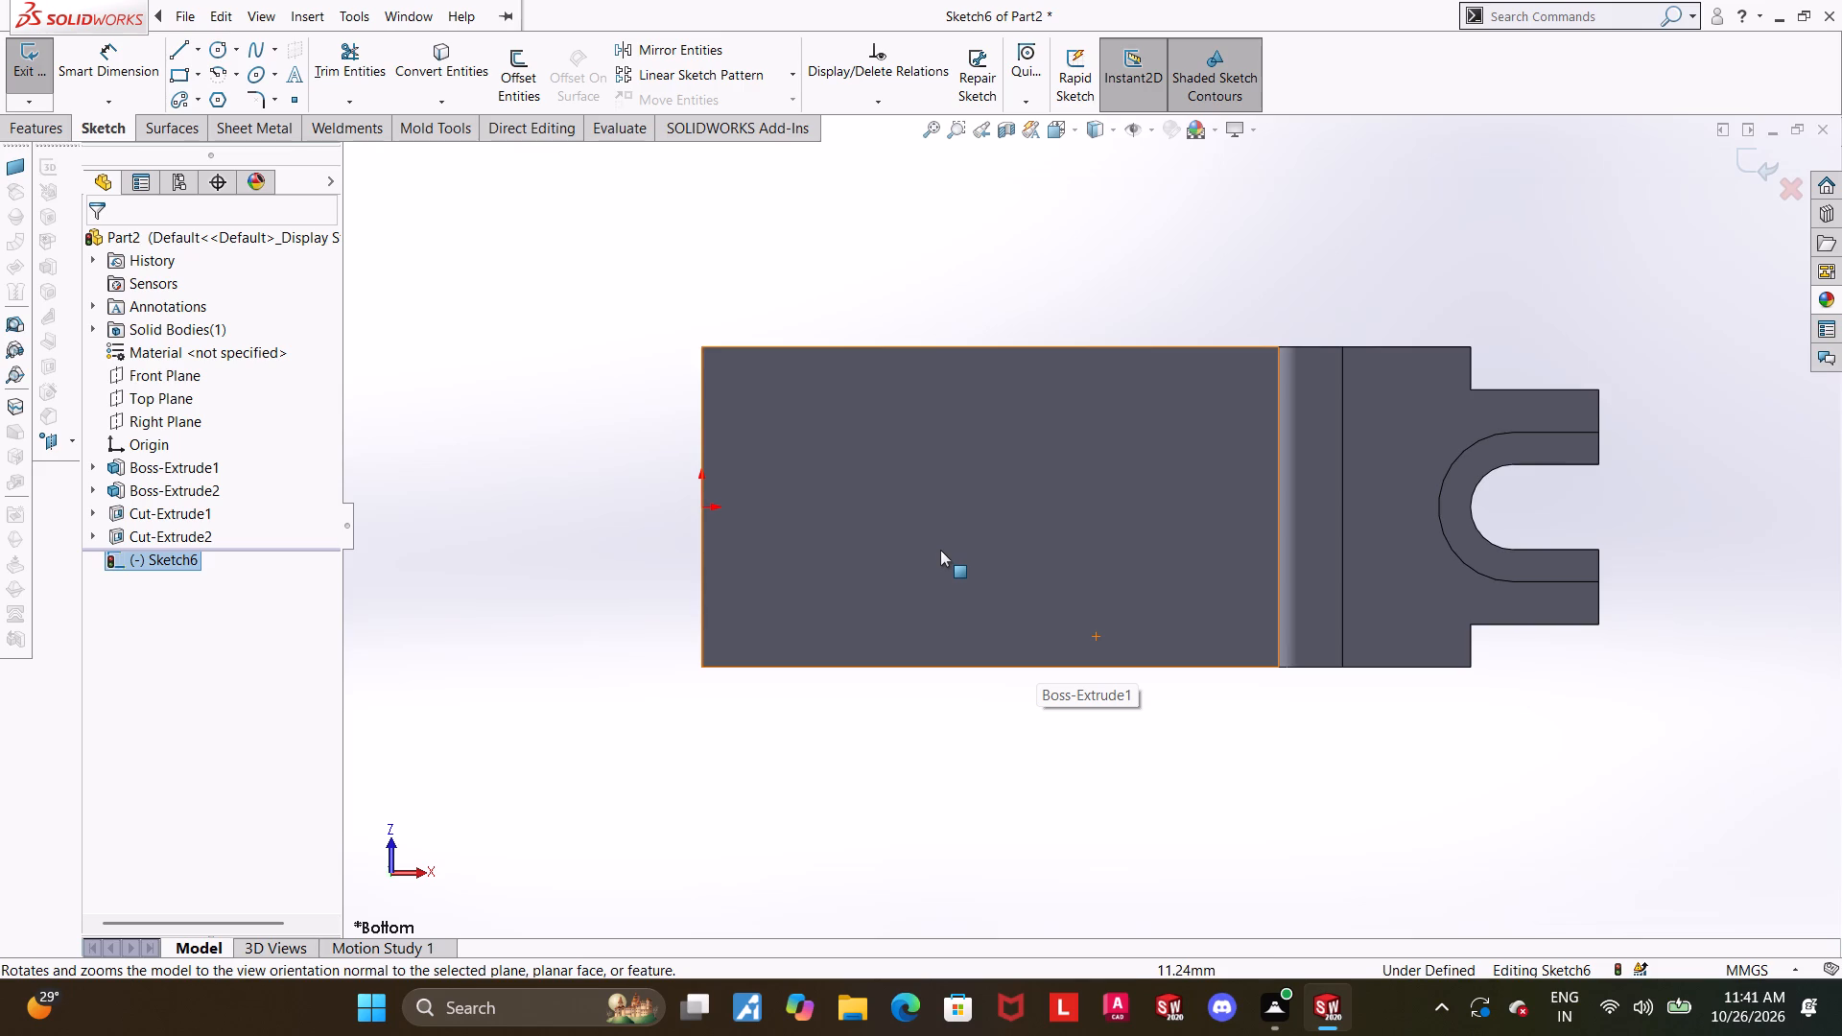
pyautogui.click(179, 47)
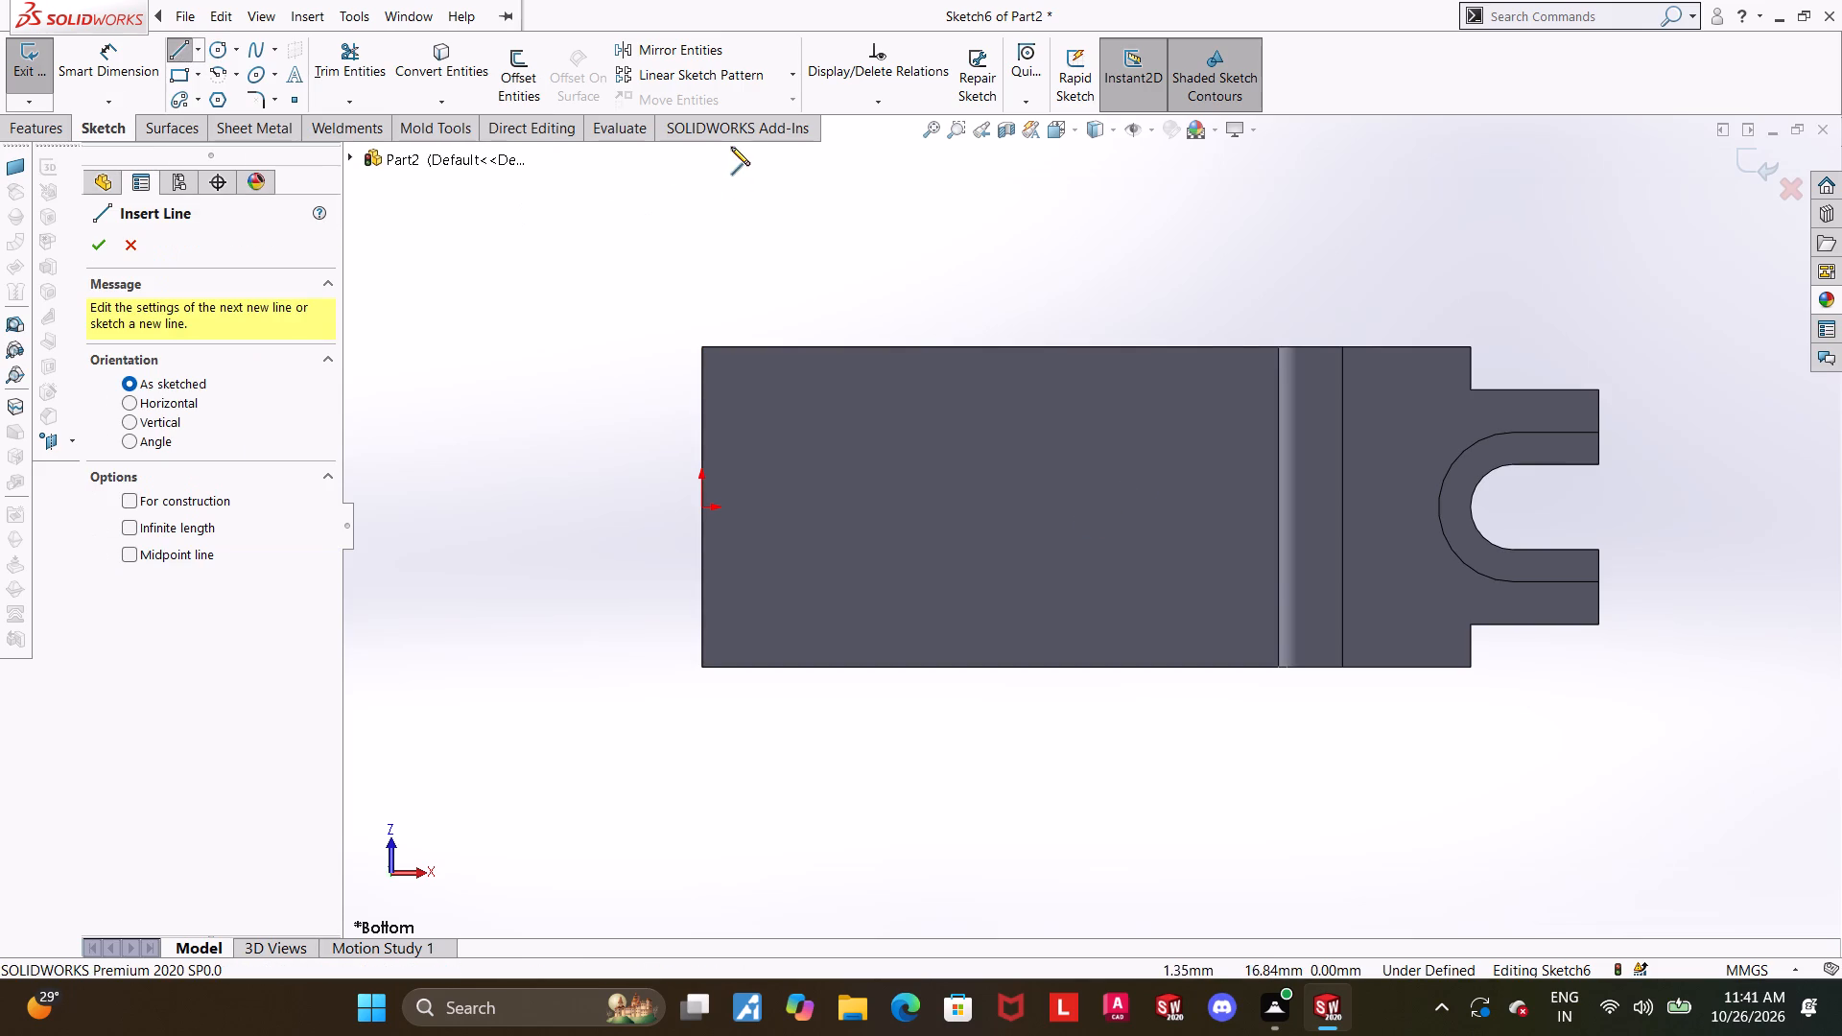
pyautogui.scroll(1, 699, 156)
pyautogui.scroll(-1, 657, 203)
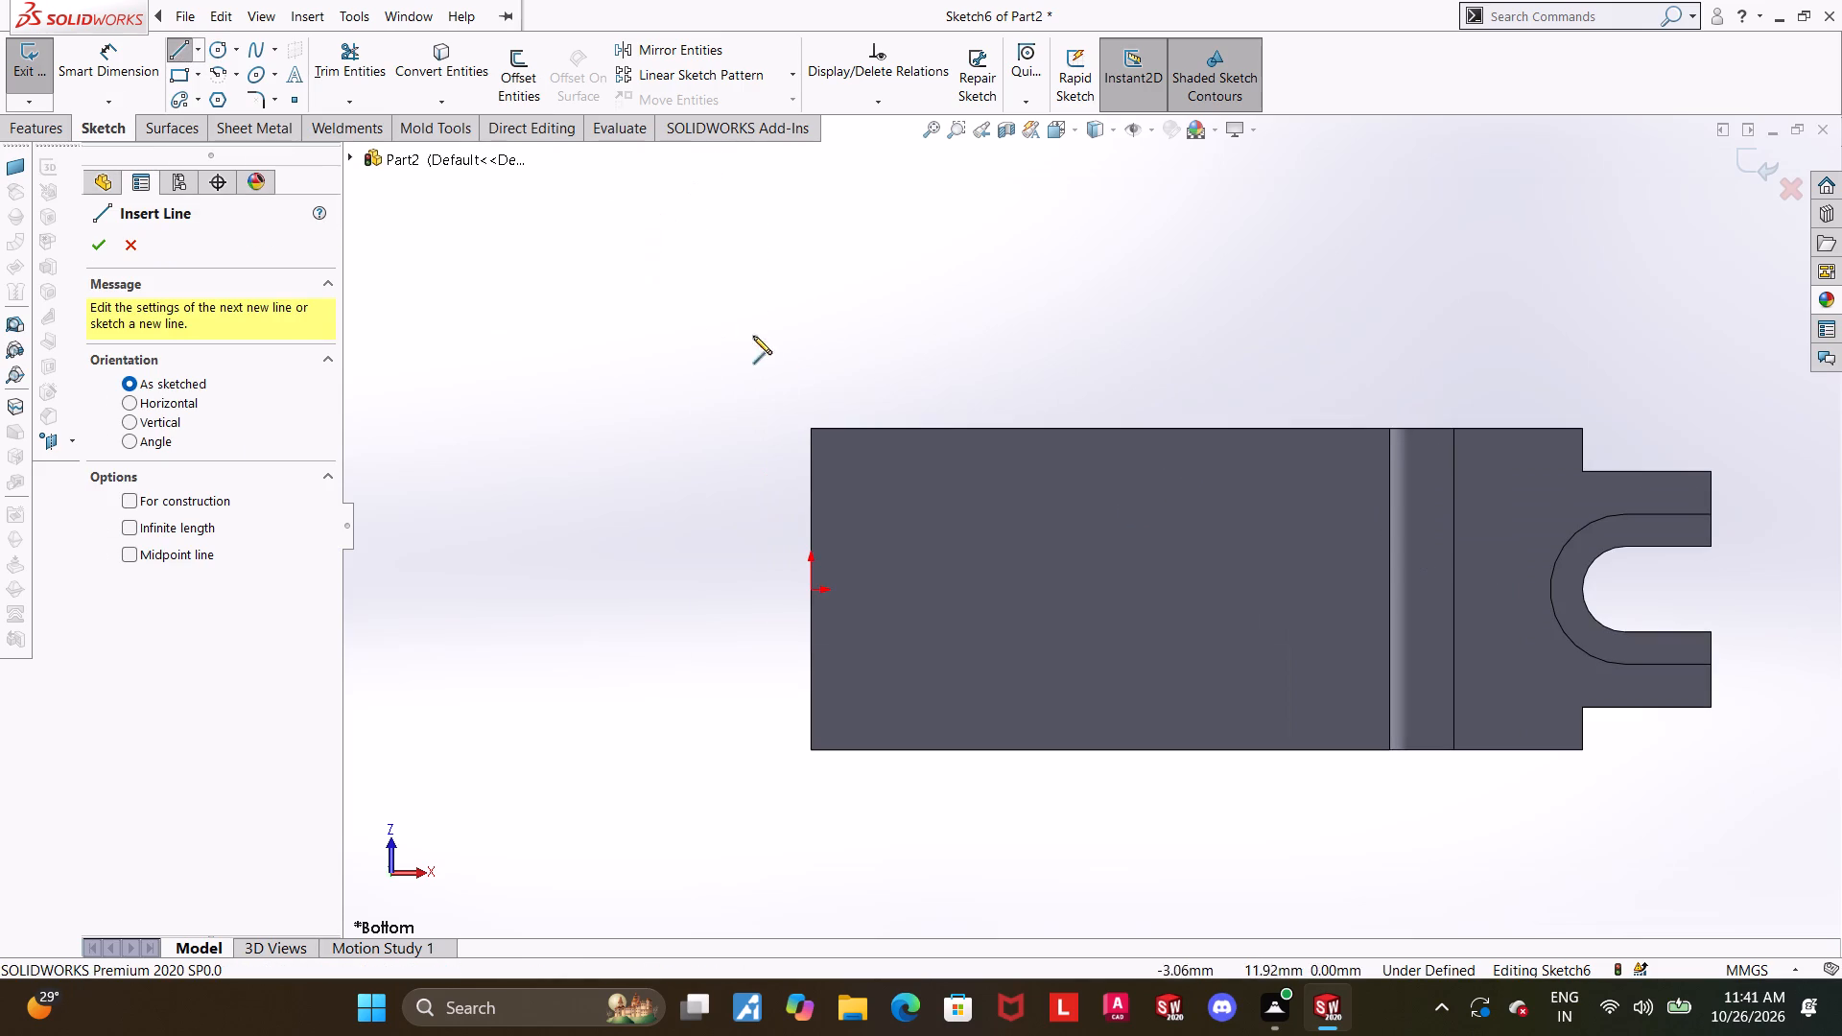
pyautogui.click(877, 422)
pyautogui.click(880, 224)
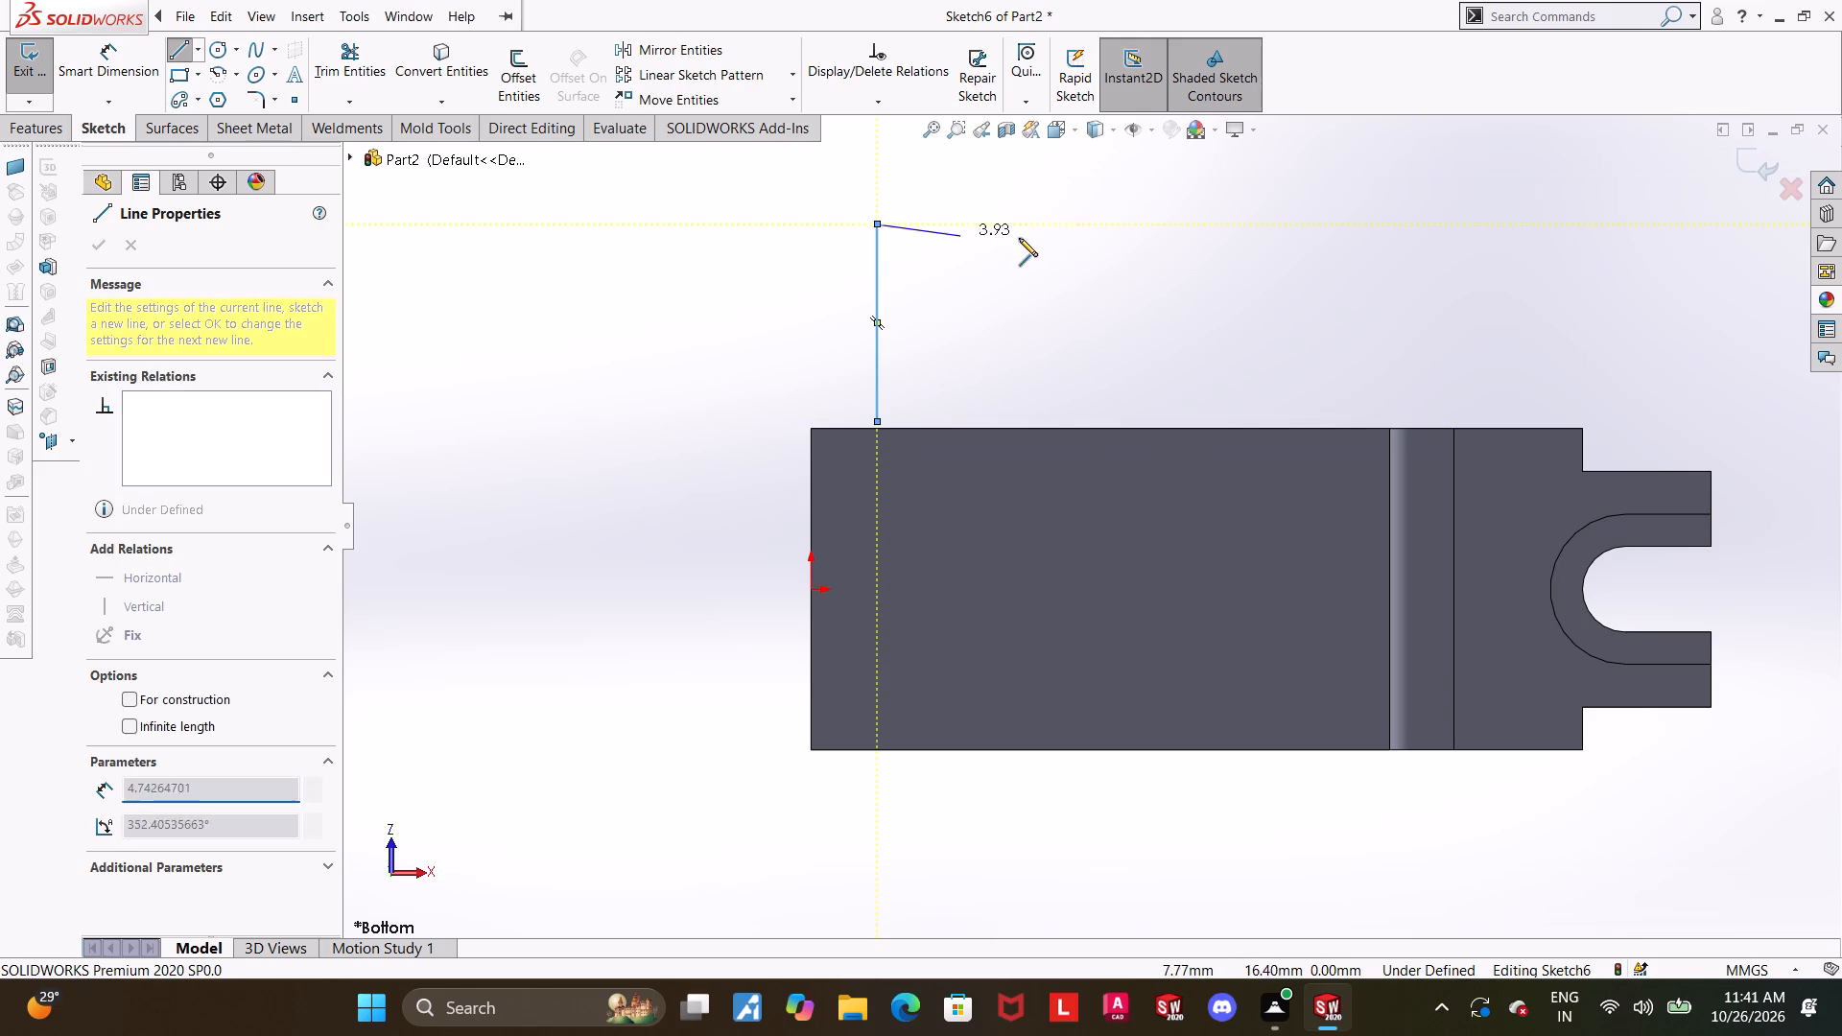
pyautogui.click(1060, 225)
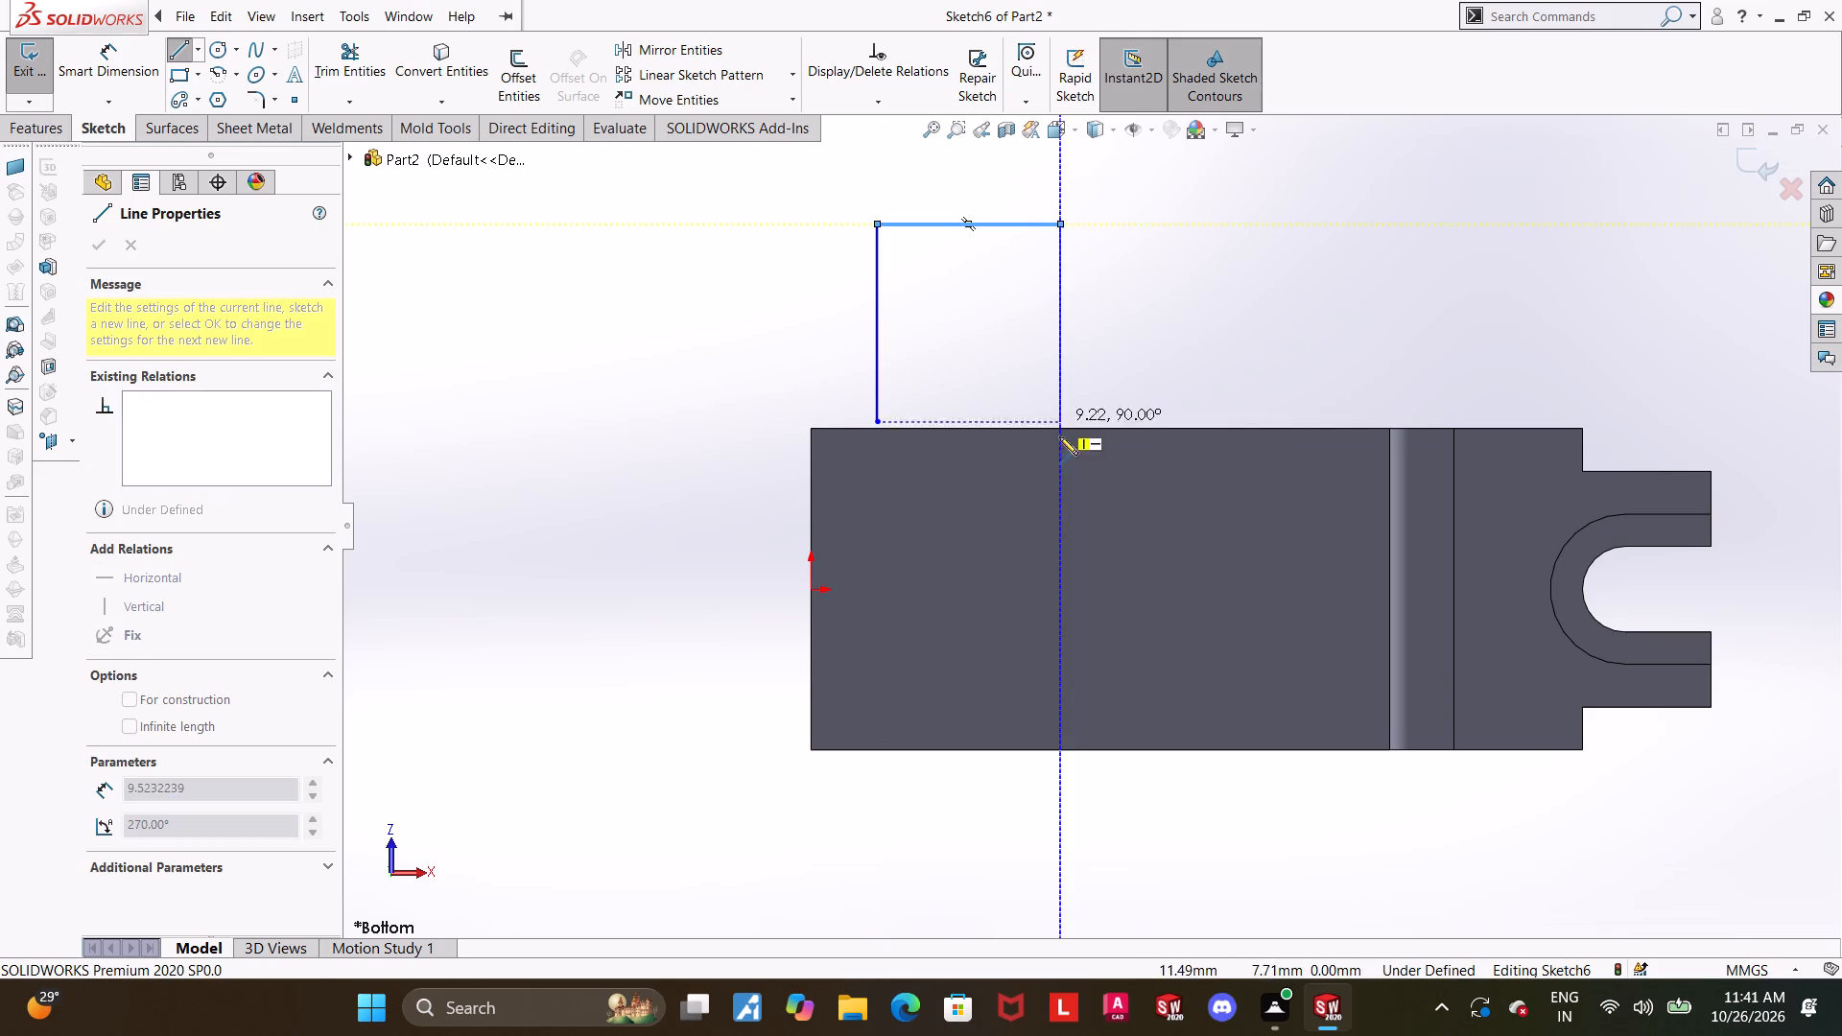
pyautogui.click(1063, 429)
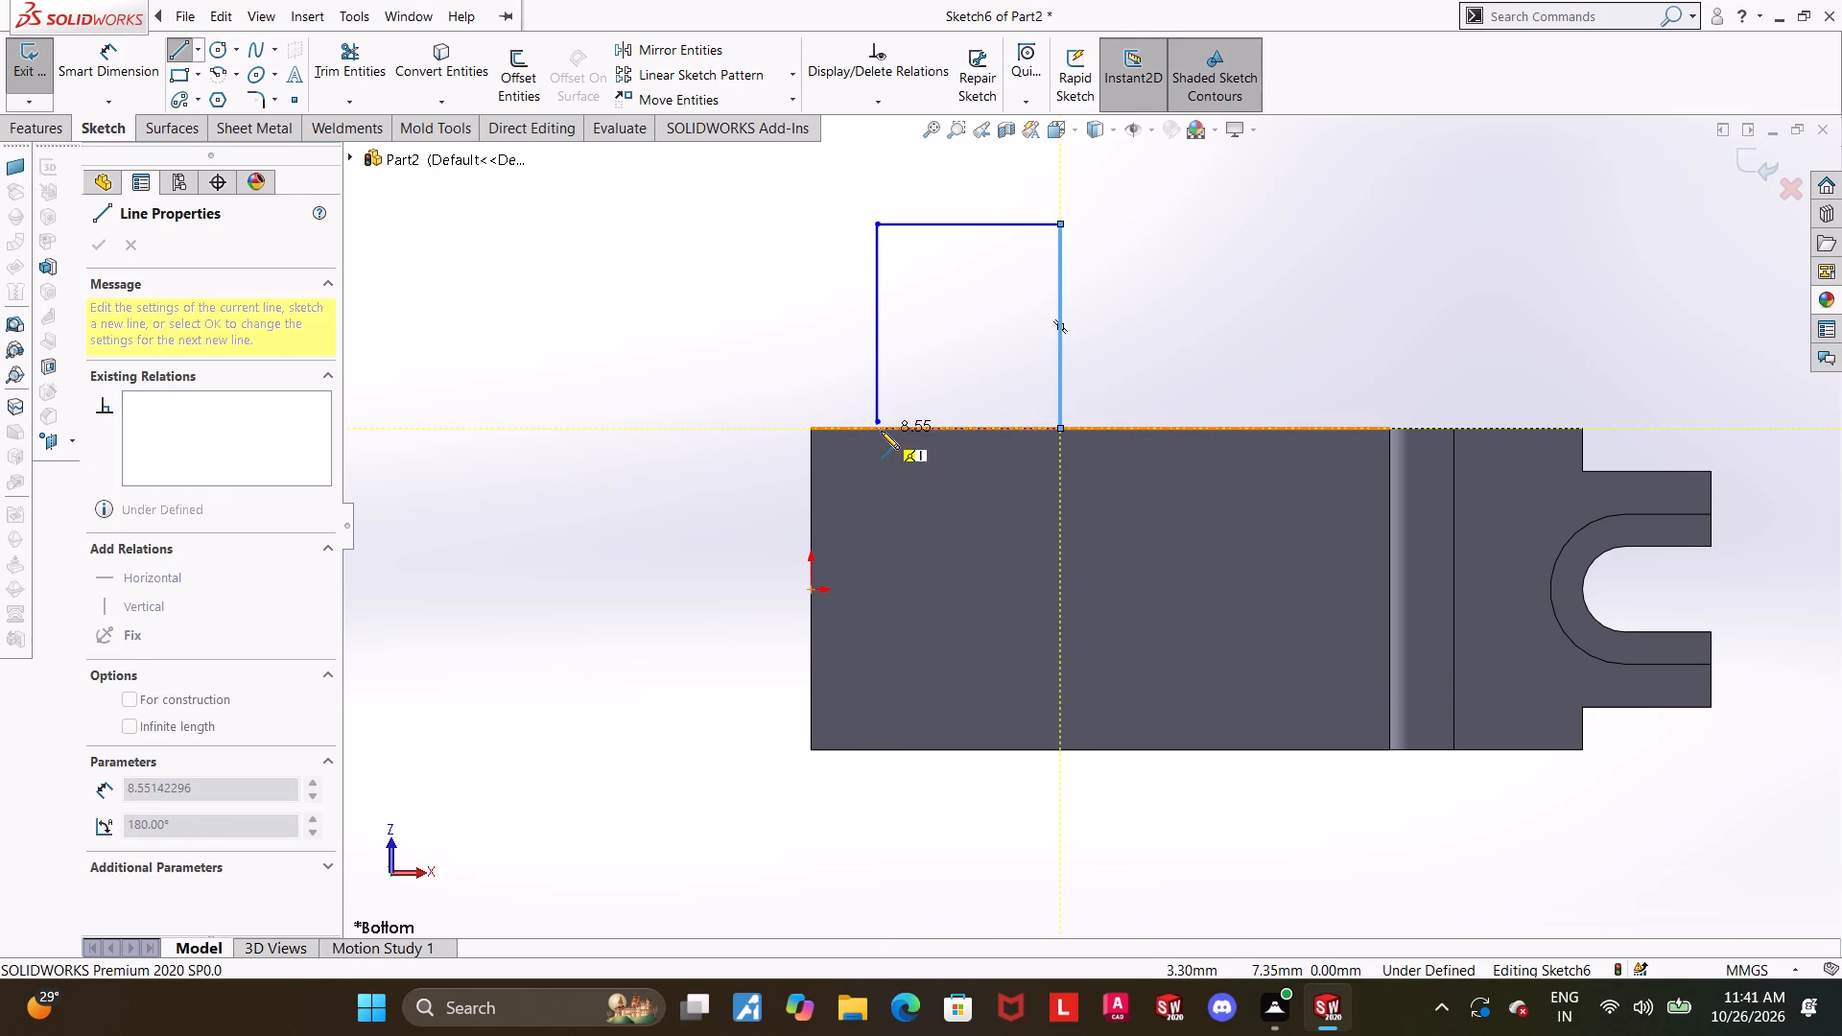
pyautogui.click(881, 431)
pyautogui.press('Escape')
pyautogui.press('Escape')
# Merge the two loose endpoints at the rectangle's corner nearest the origin end so the profile is closed.
pyautogui.scroll(-5, 884, 417)
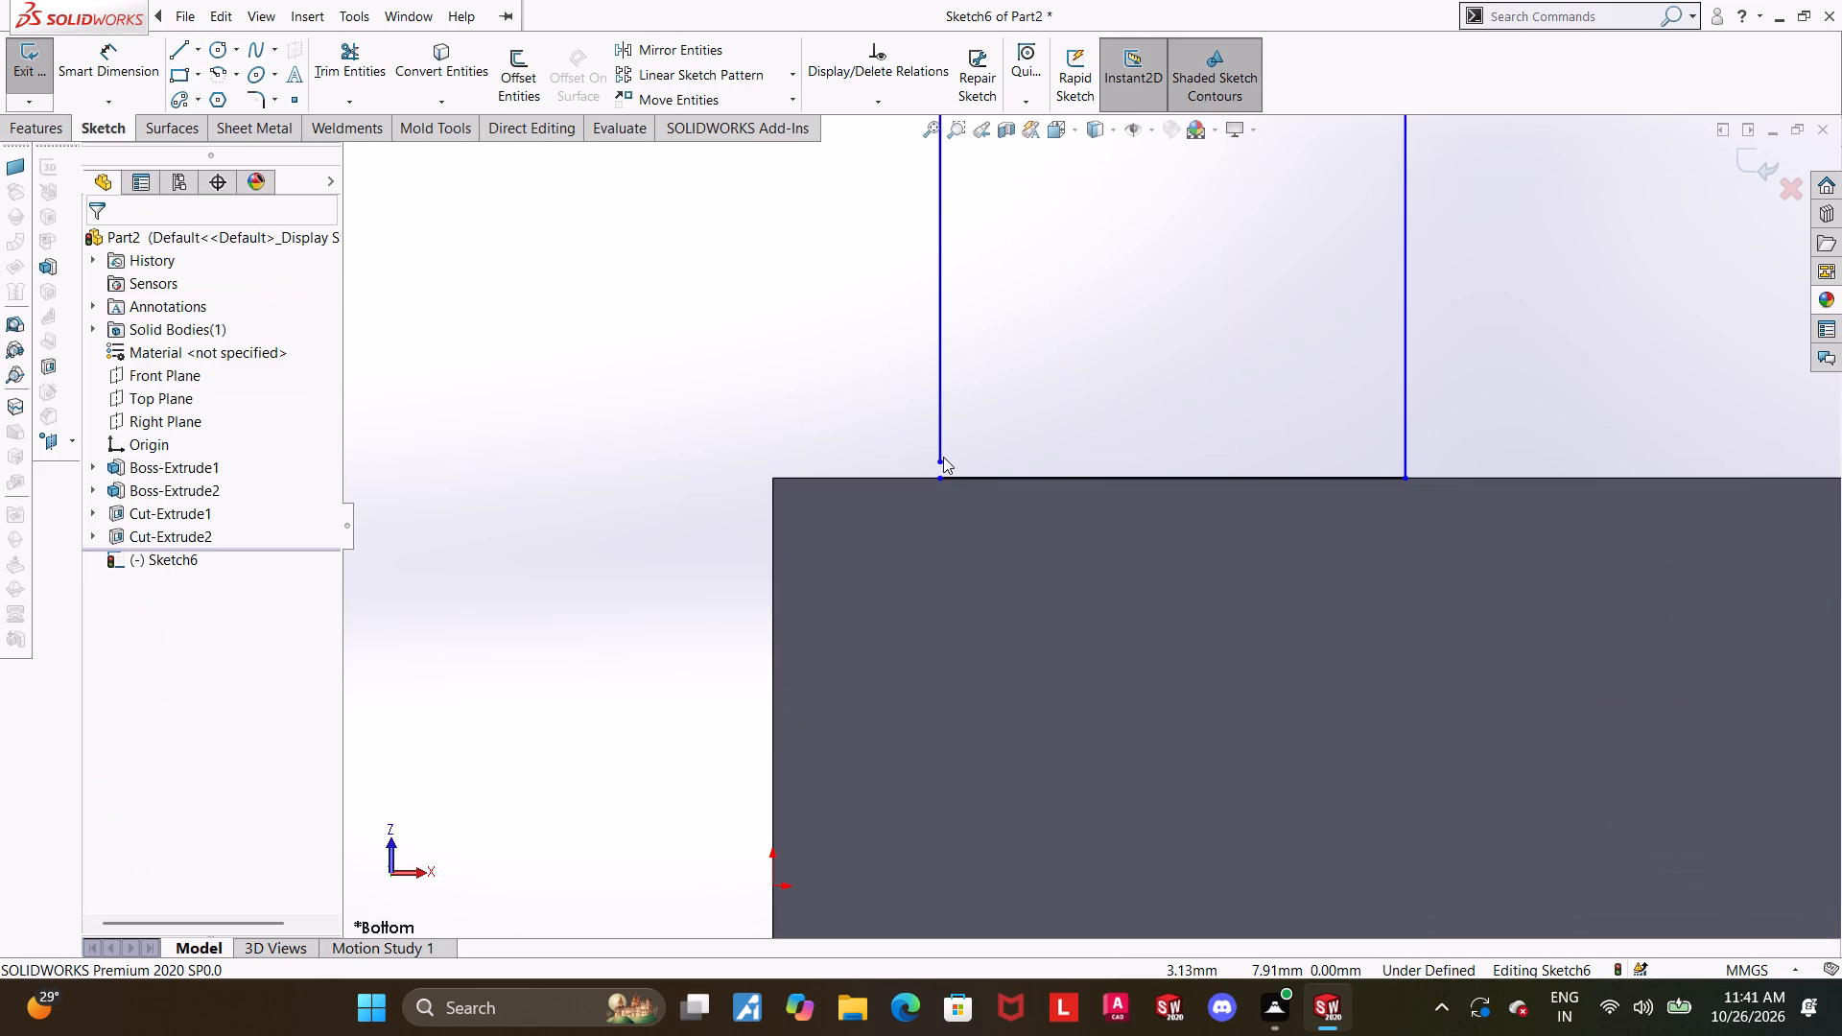
pyautogui.click(942, 459)
pyautogui.keyDown('ctrl'); pyautogui.click(940, 473); pyautogui.keyUp('ctrl')
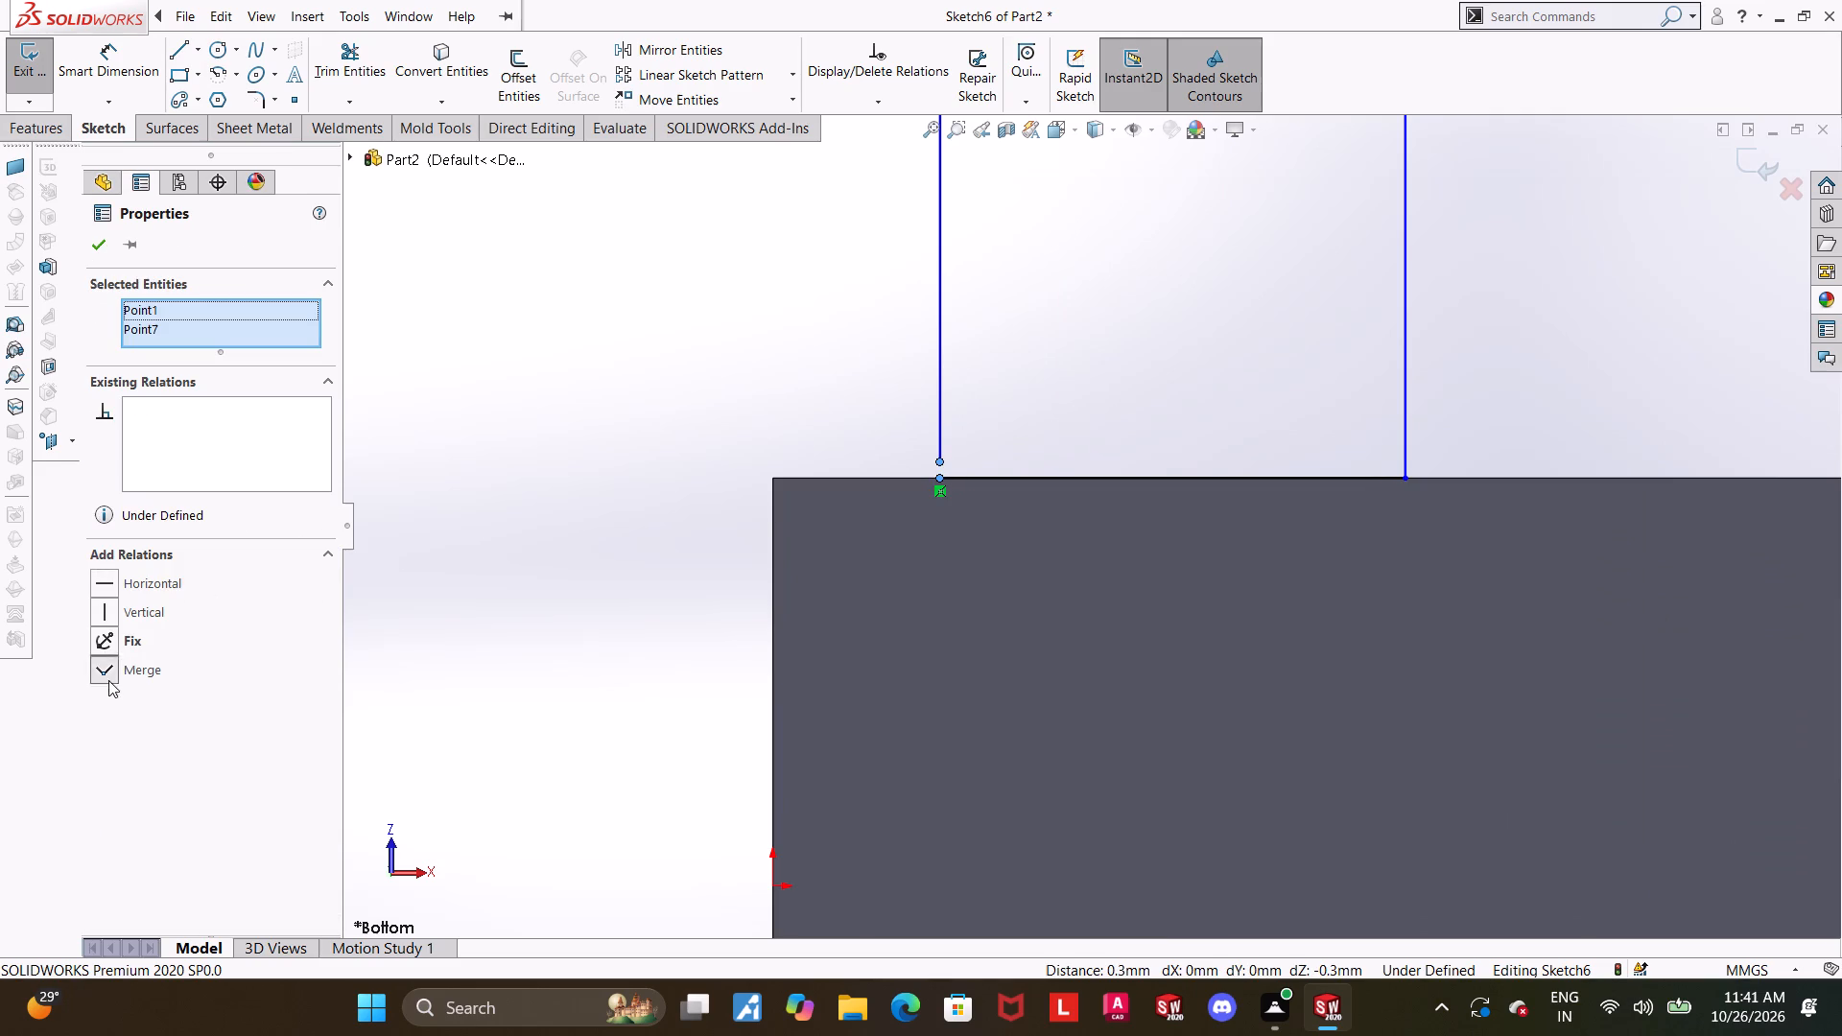
pyautogui.click(108, 680)
pyautogui.scroll(6, 720, 527)
pyautogui.scroll(3, 1280, 794)
pyautogui.click(1279, 794)
pyautogui.scroll(-2, 1296, 703)
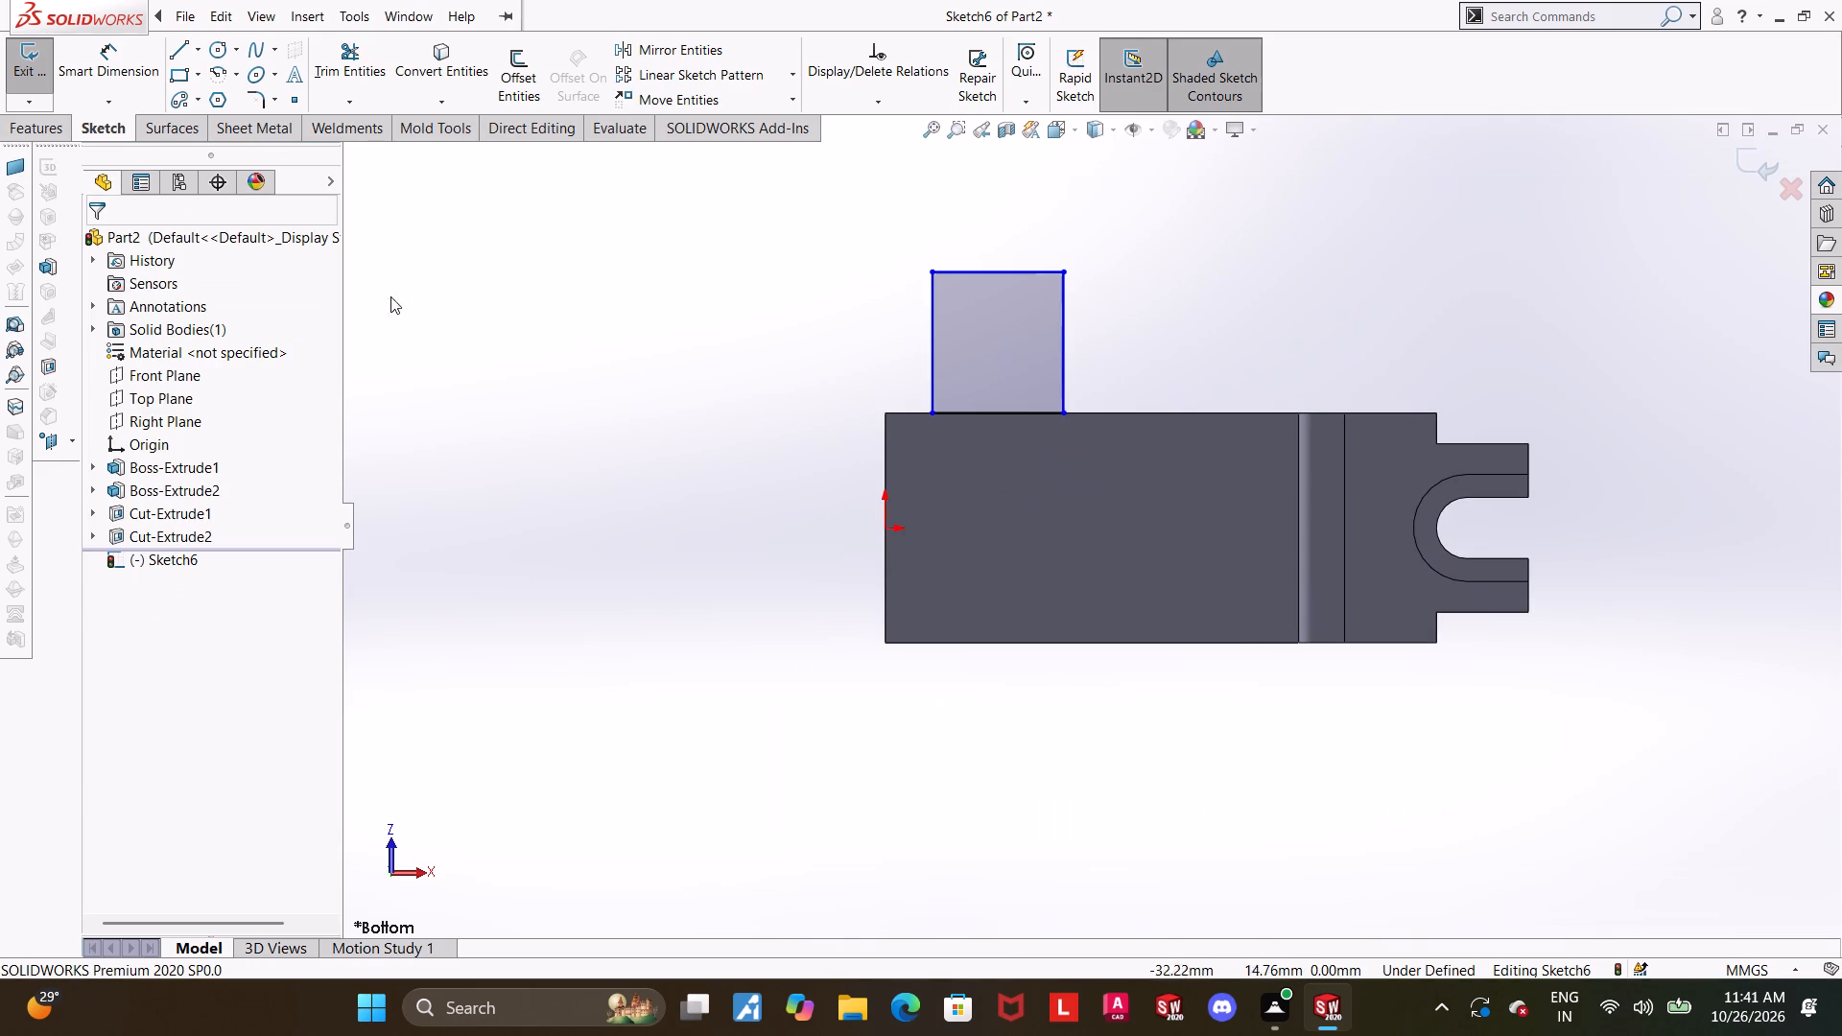
# Draw a centerline about 14.4 mm long from the origin along the middle of the body and make it horizontal.
pyautogui.click(198, 45)
pyautogui.click(195, 105)
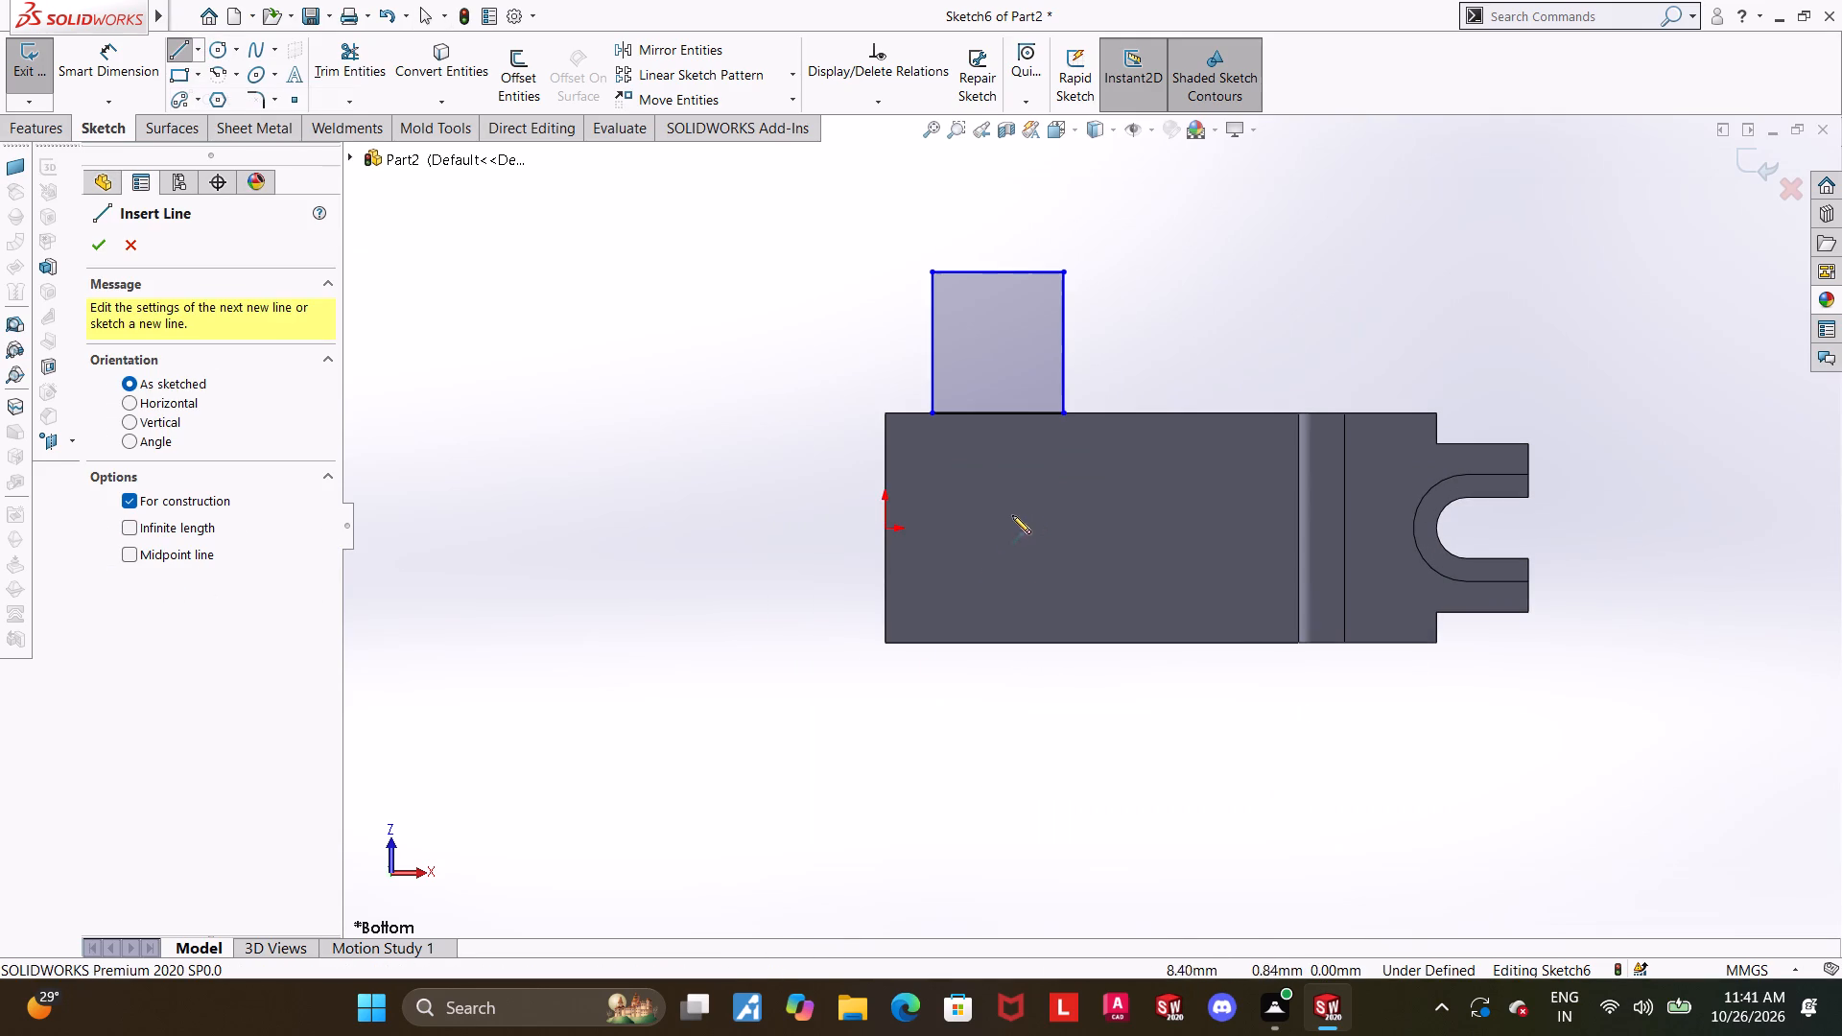
pyautogui.click(888, 529)
pyautogui.click(1106, 522)
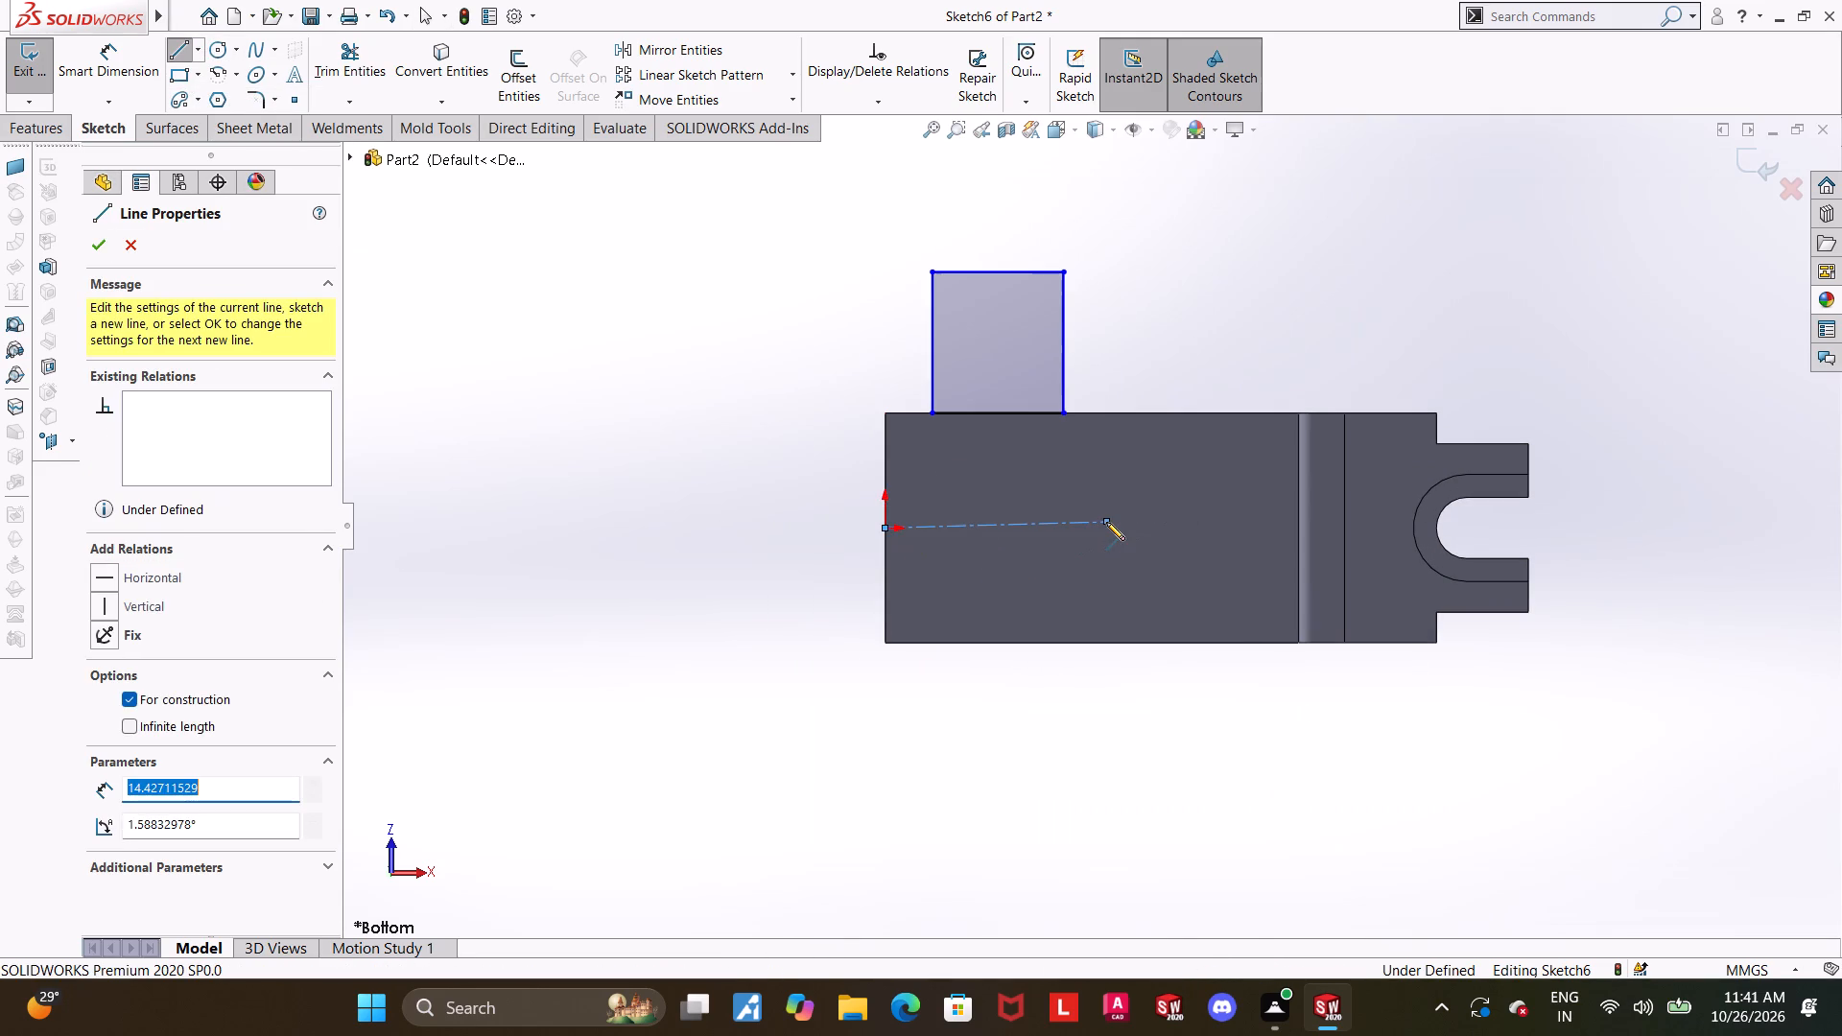
pyautogui.press('Escape')
pyautogui.click(1031, 520)
pyautogui.click(1095, 444)
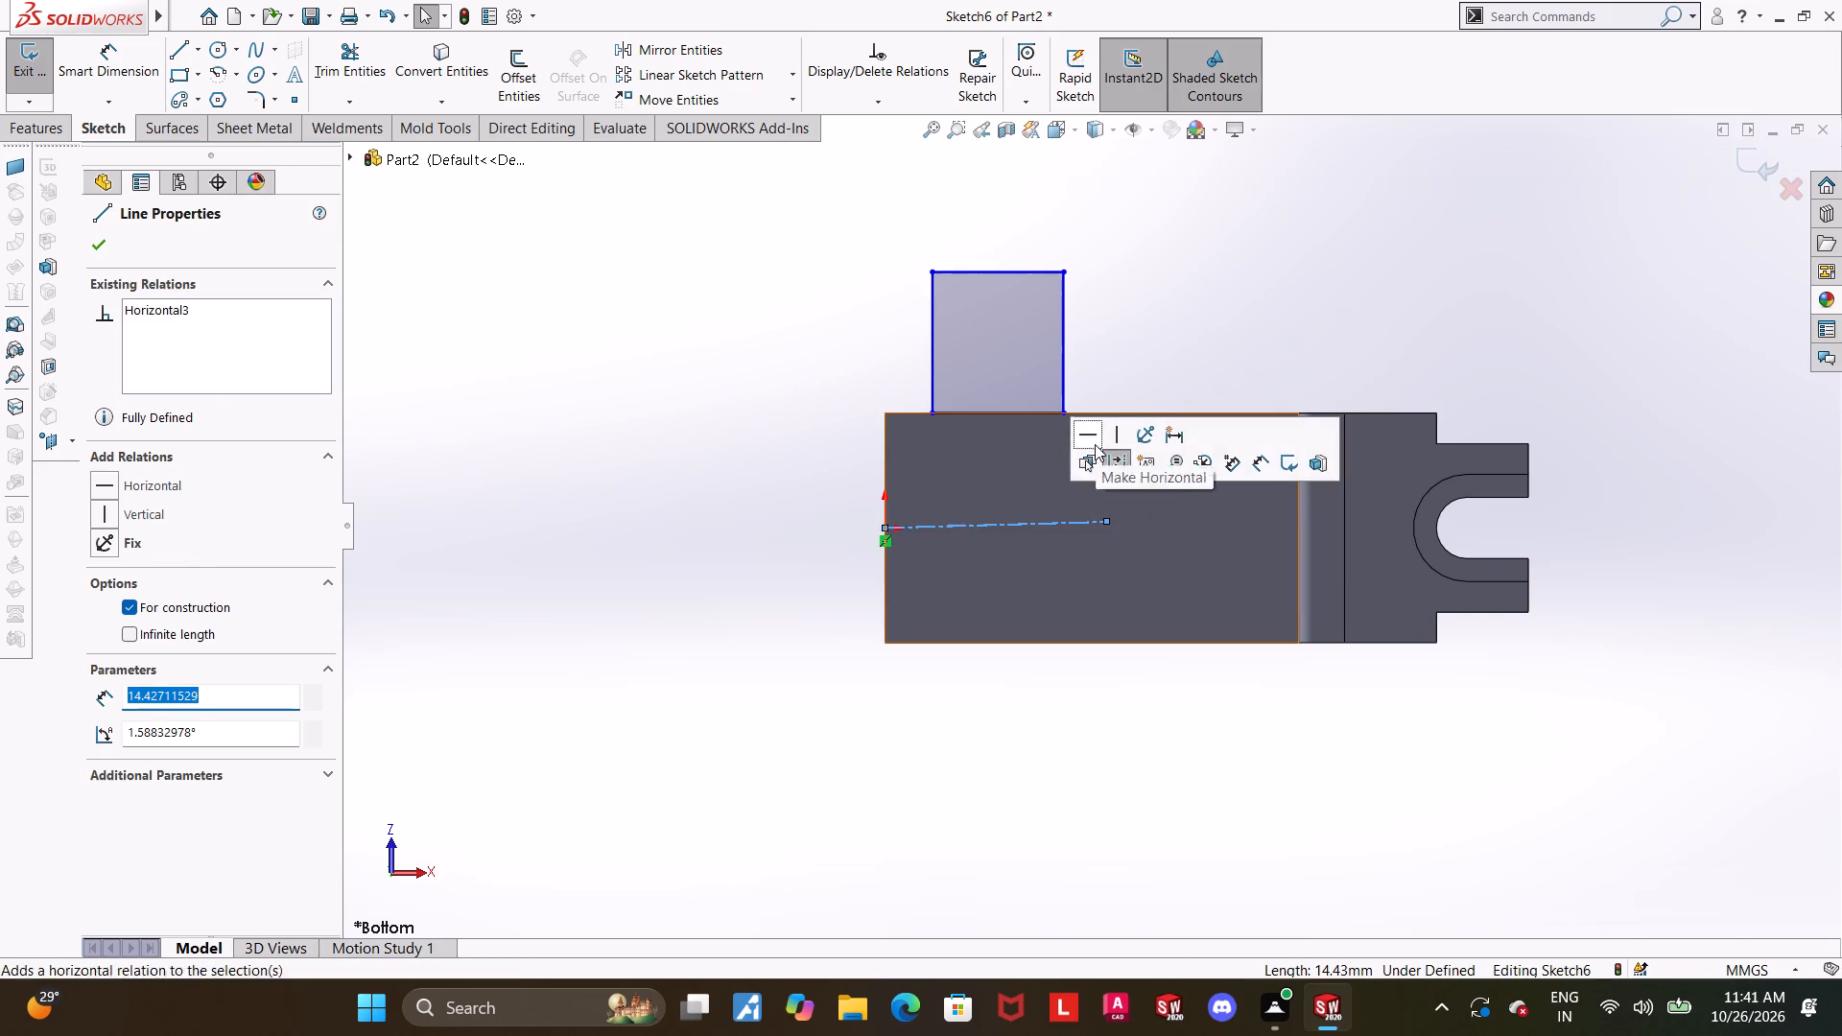
pyautogui.click(1094, 658)
pyautogui.scroll(1, 1112, 582)
pyautogui.scroll(1, 1146, 449)
pyautogui.scroll(-3, 1144, 452)
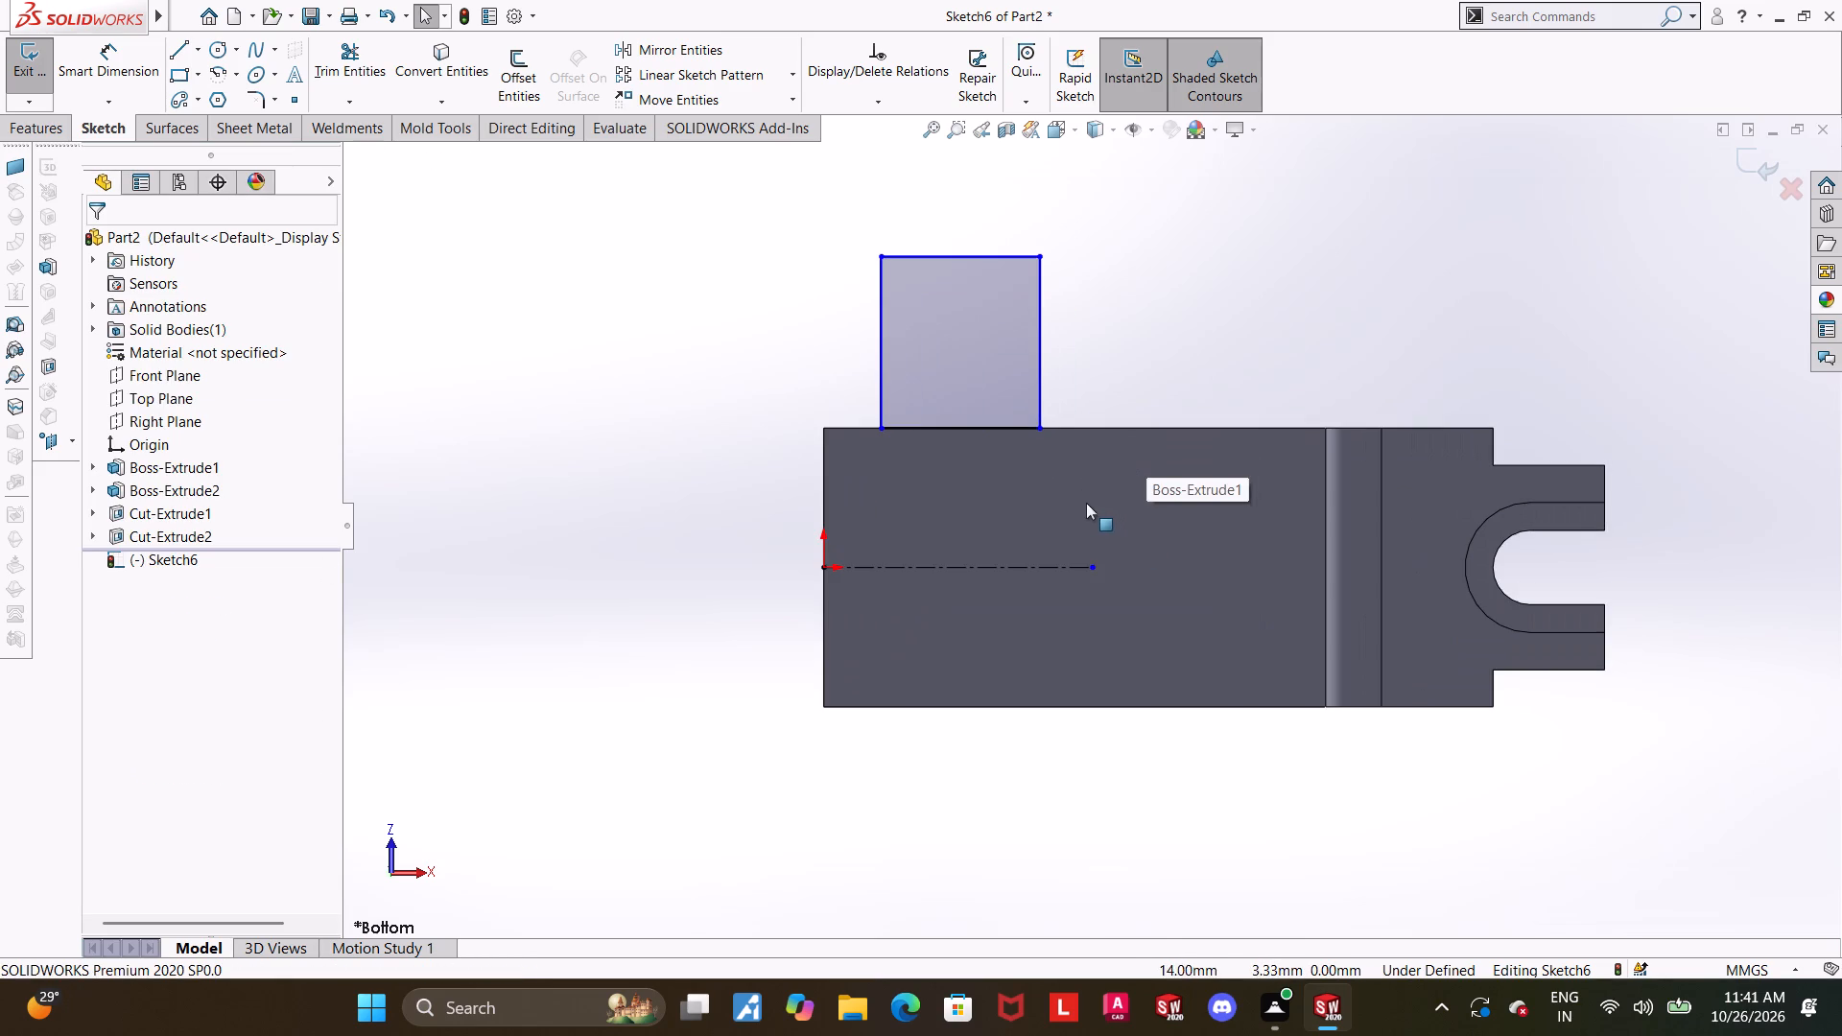
pyautogui.press('Escape')
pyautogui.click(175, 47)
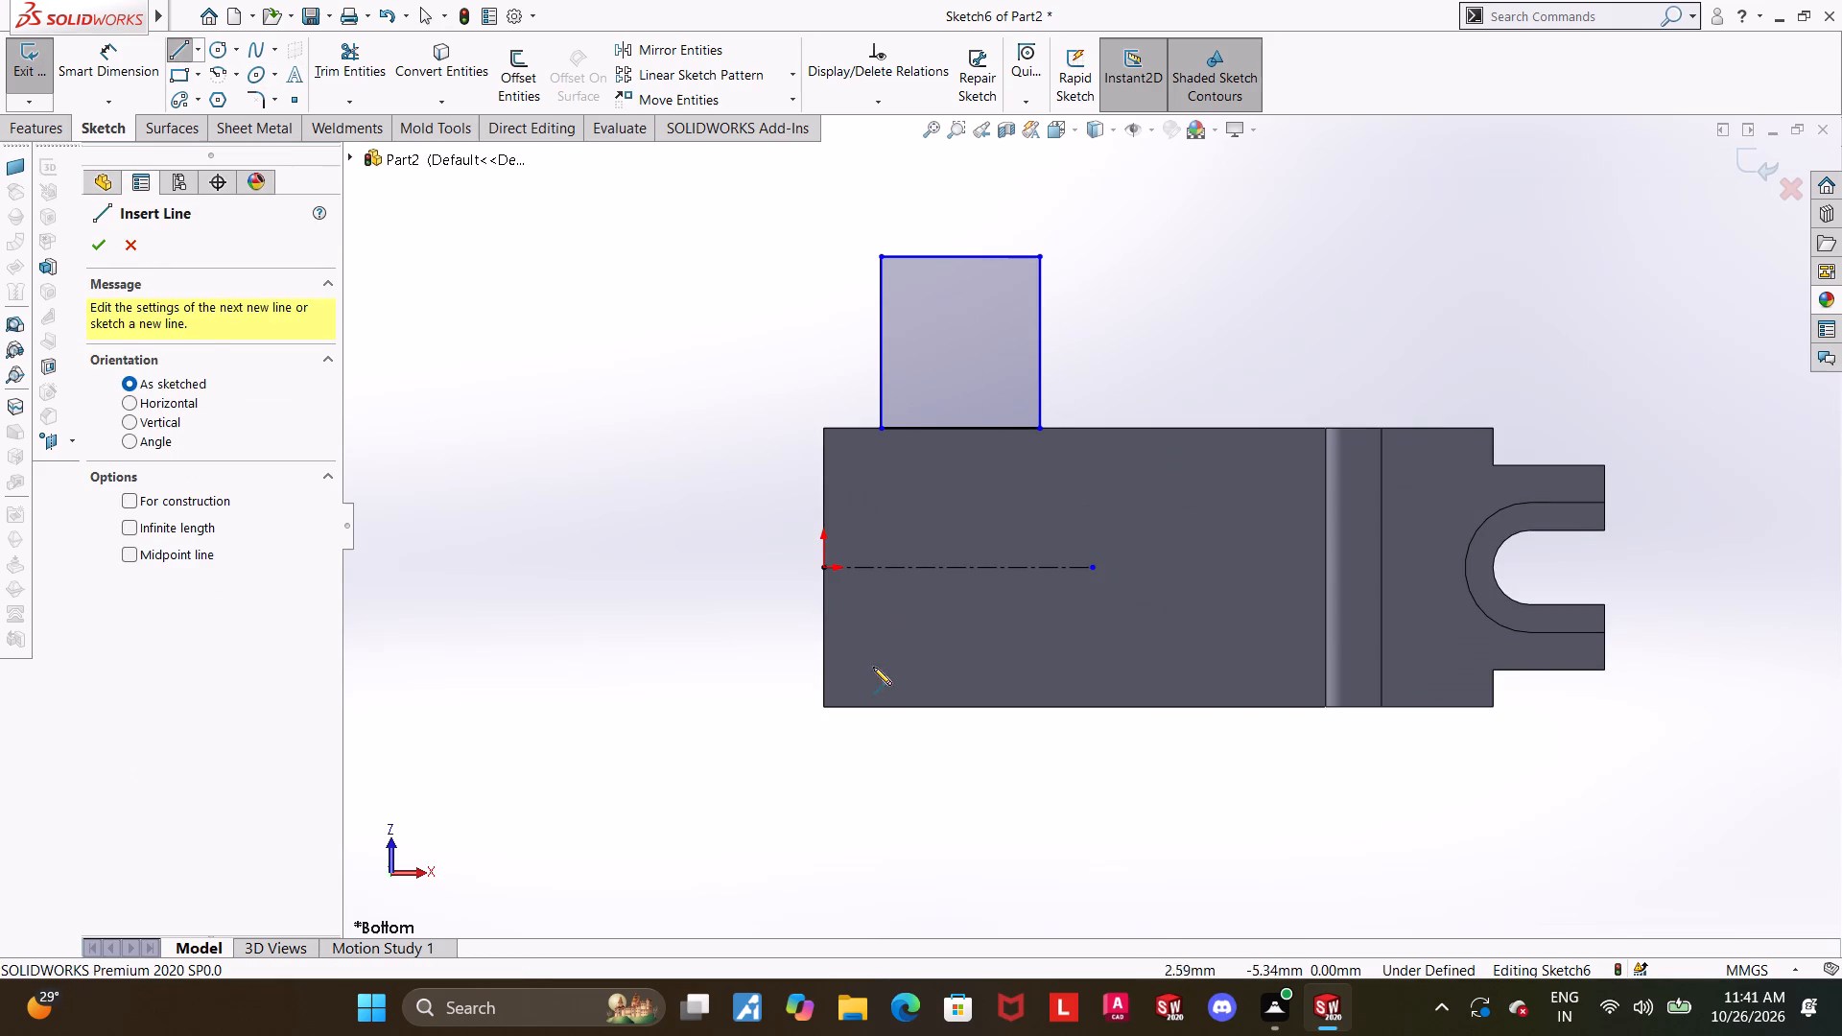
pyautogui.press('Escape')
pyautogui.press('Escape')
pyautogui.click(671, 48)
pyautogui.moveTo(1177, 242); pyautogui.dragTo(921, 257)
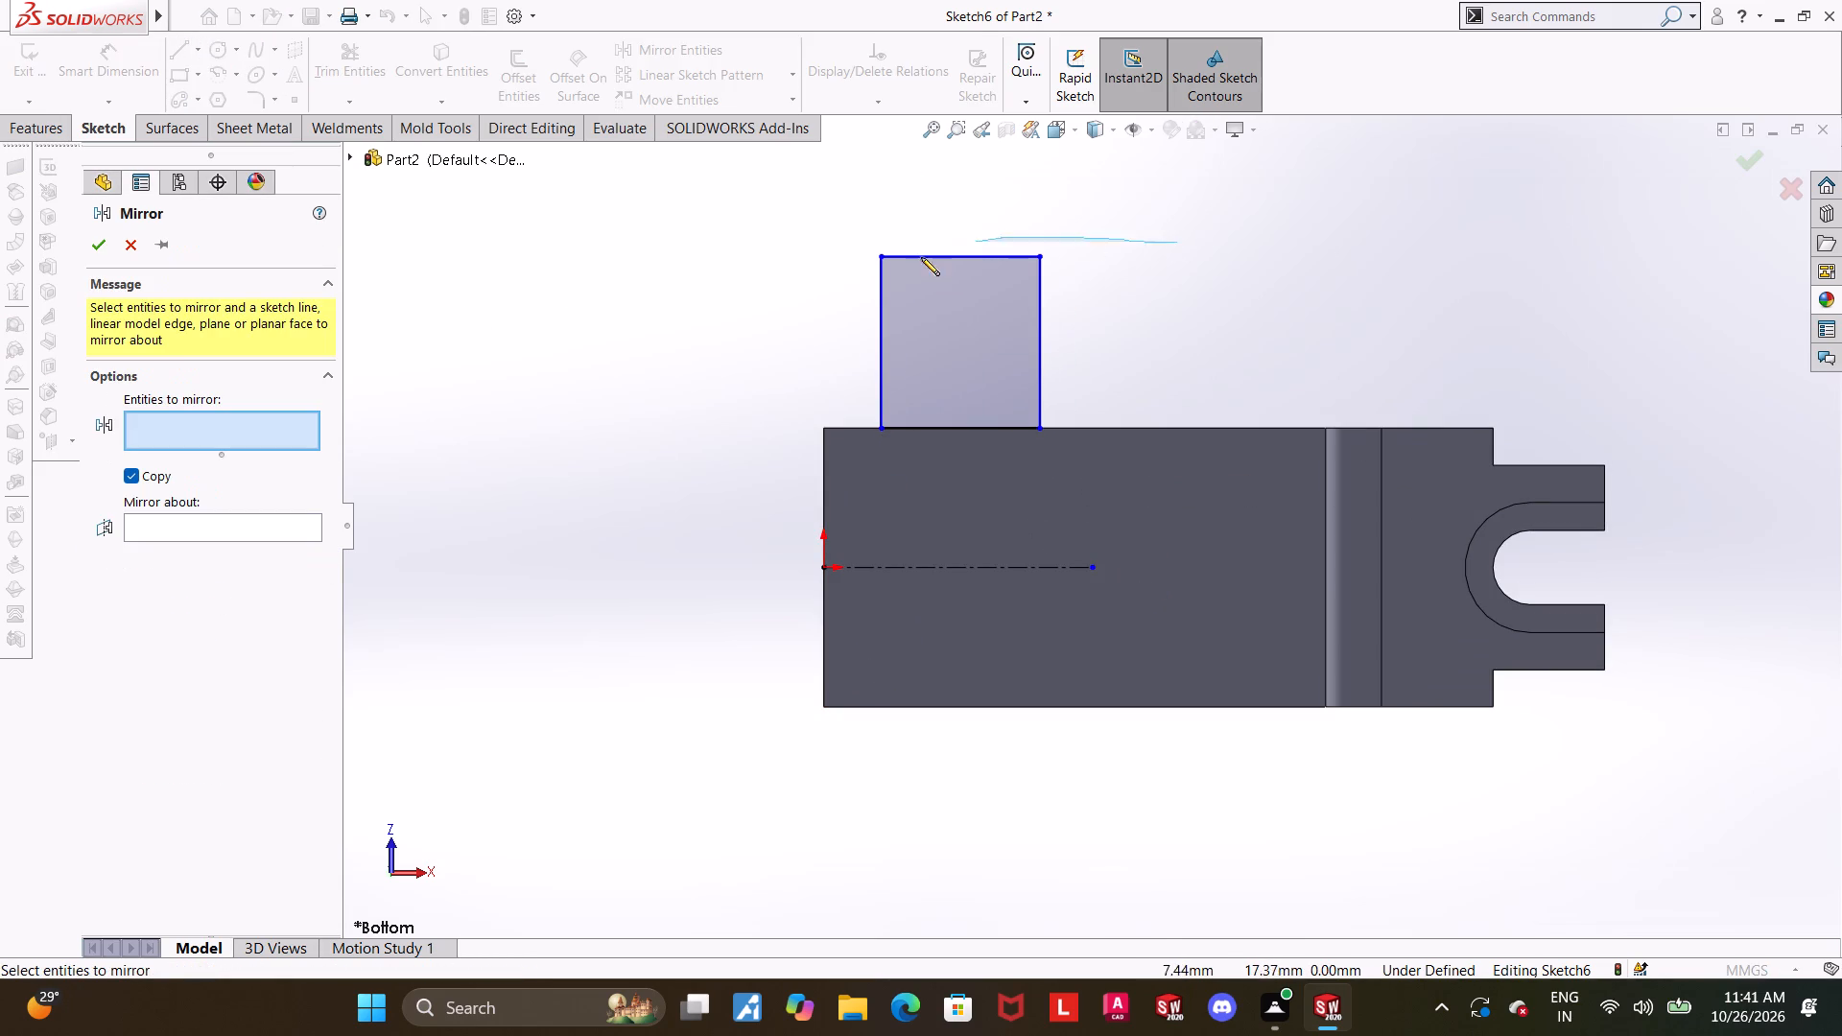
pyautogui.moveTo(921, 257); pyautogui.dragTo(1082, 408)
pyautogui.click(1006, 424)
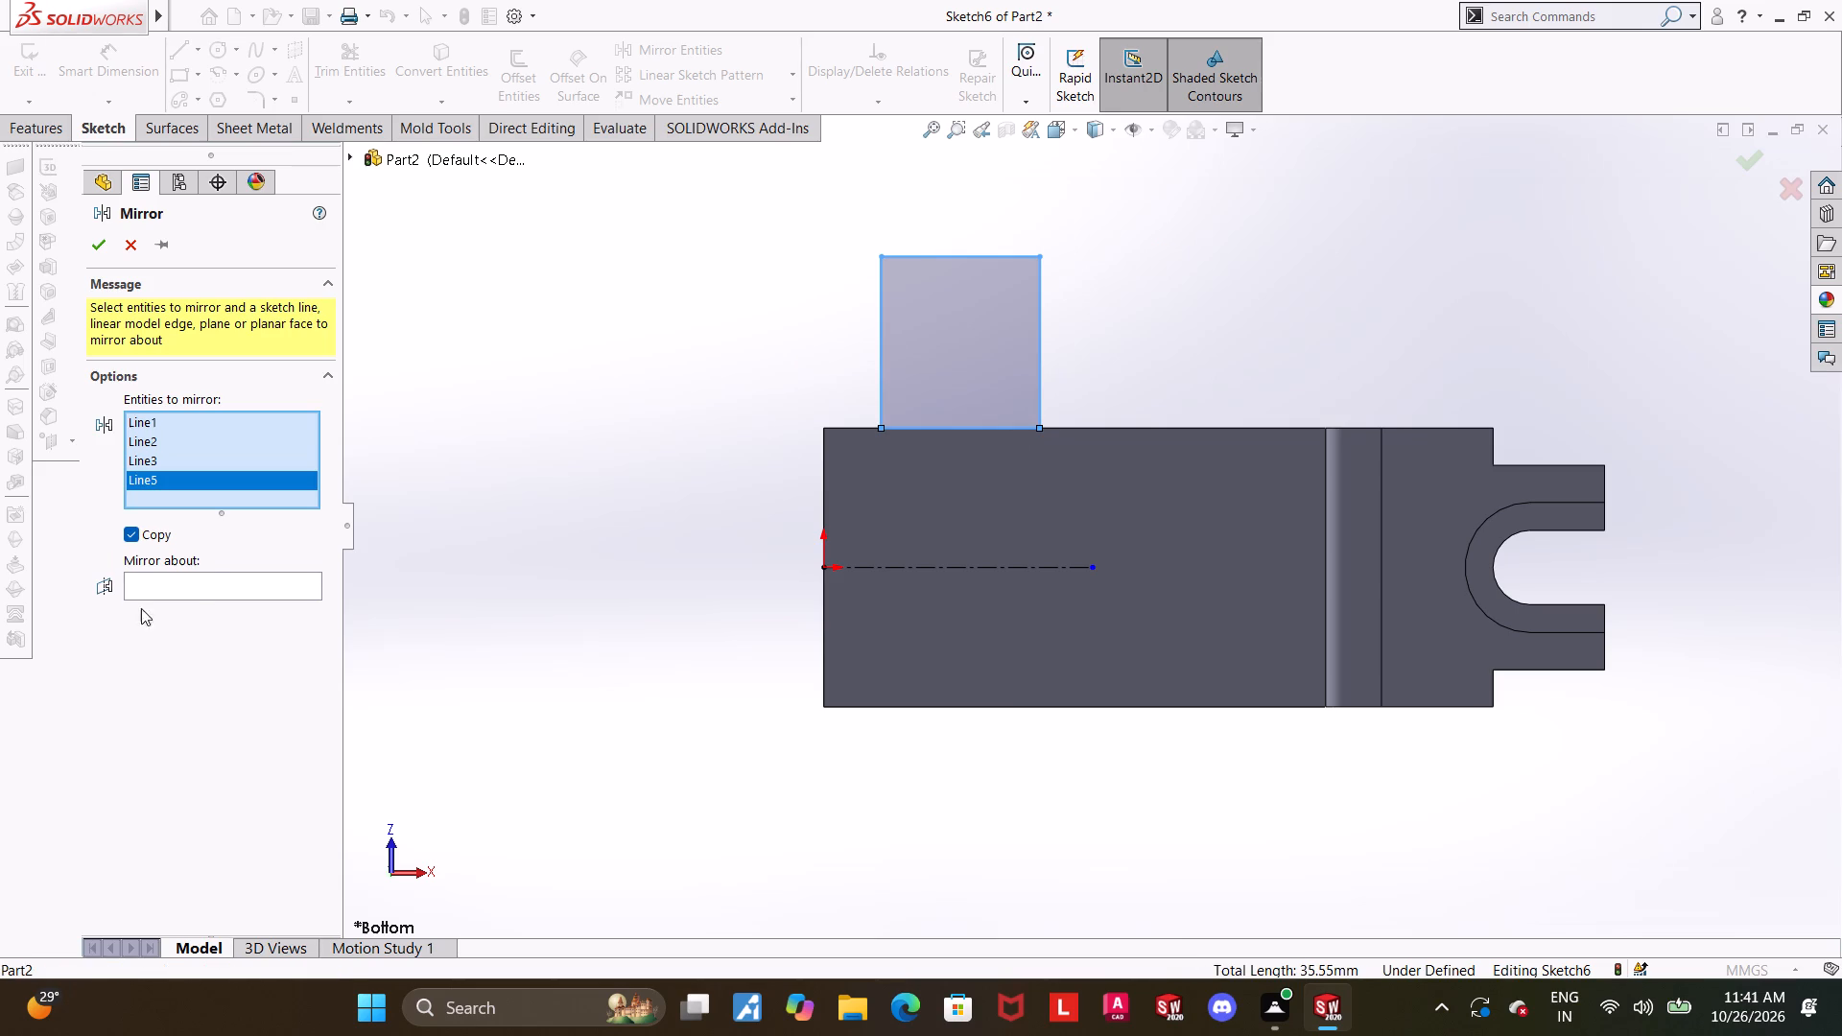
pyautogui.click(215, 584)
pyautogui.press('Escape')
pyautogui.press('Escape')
# Dimension the rectangle's outer side, parallel to the body's long edge, at 15 mm.
pyautogui.scroll(2, 735, 474)
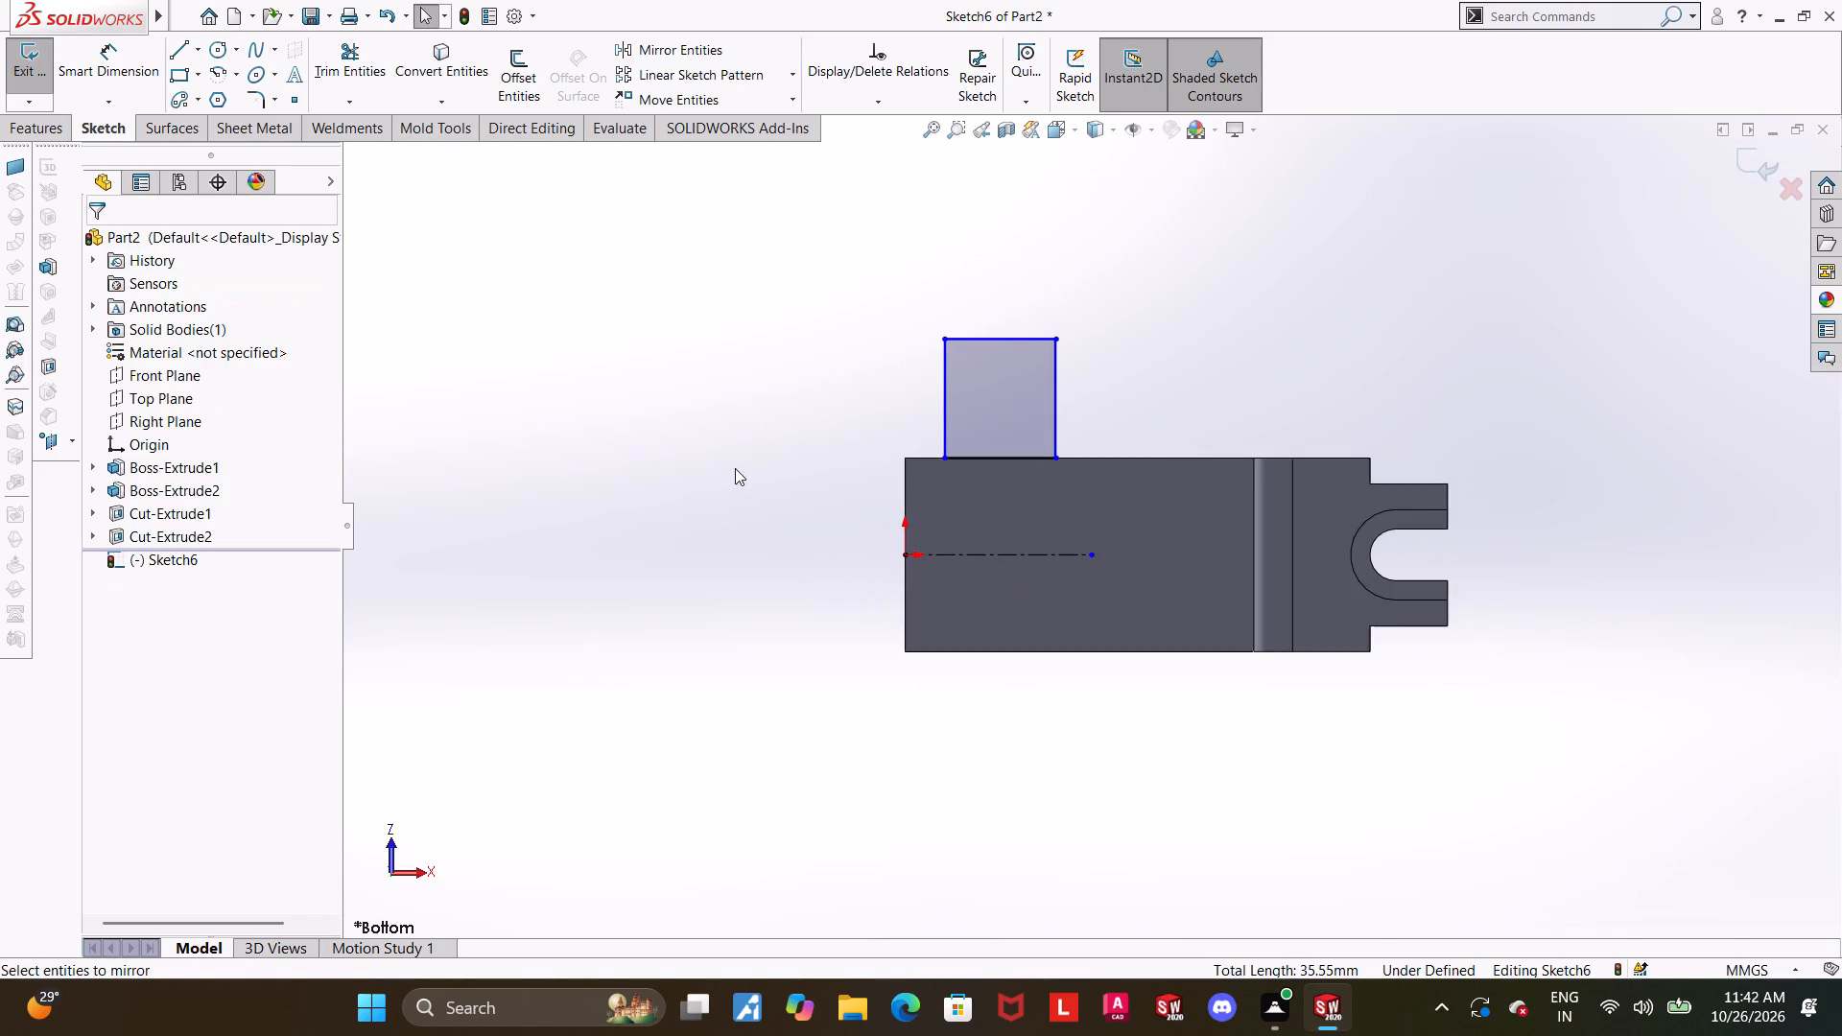
pyautogui.scroll(-2, 1111, 347)
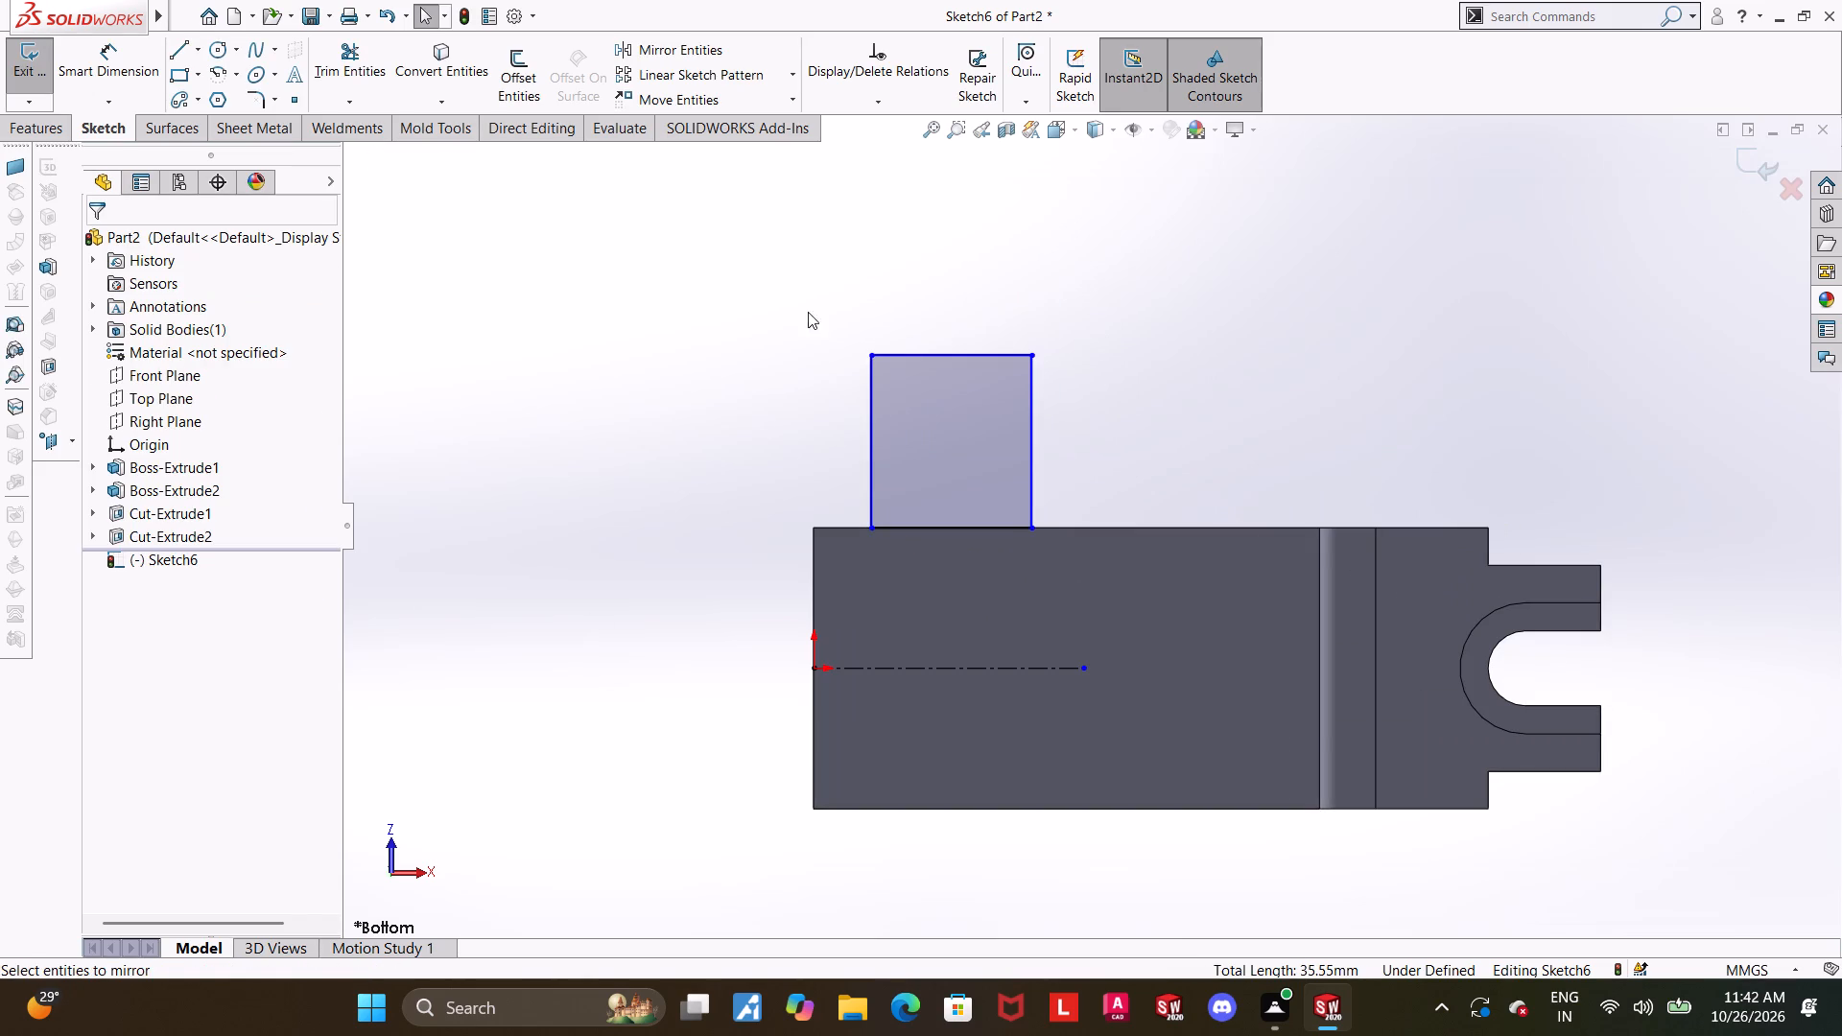
pyautogui.click(69, 61)
pyautogui.click(989, 356)
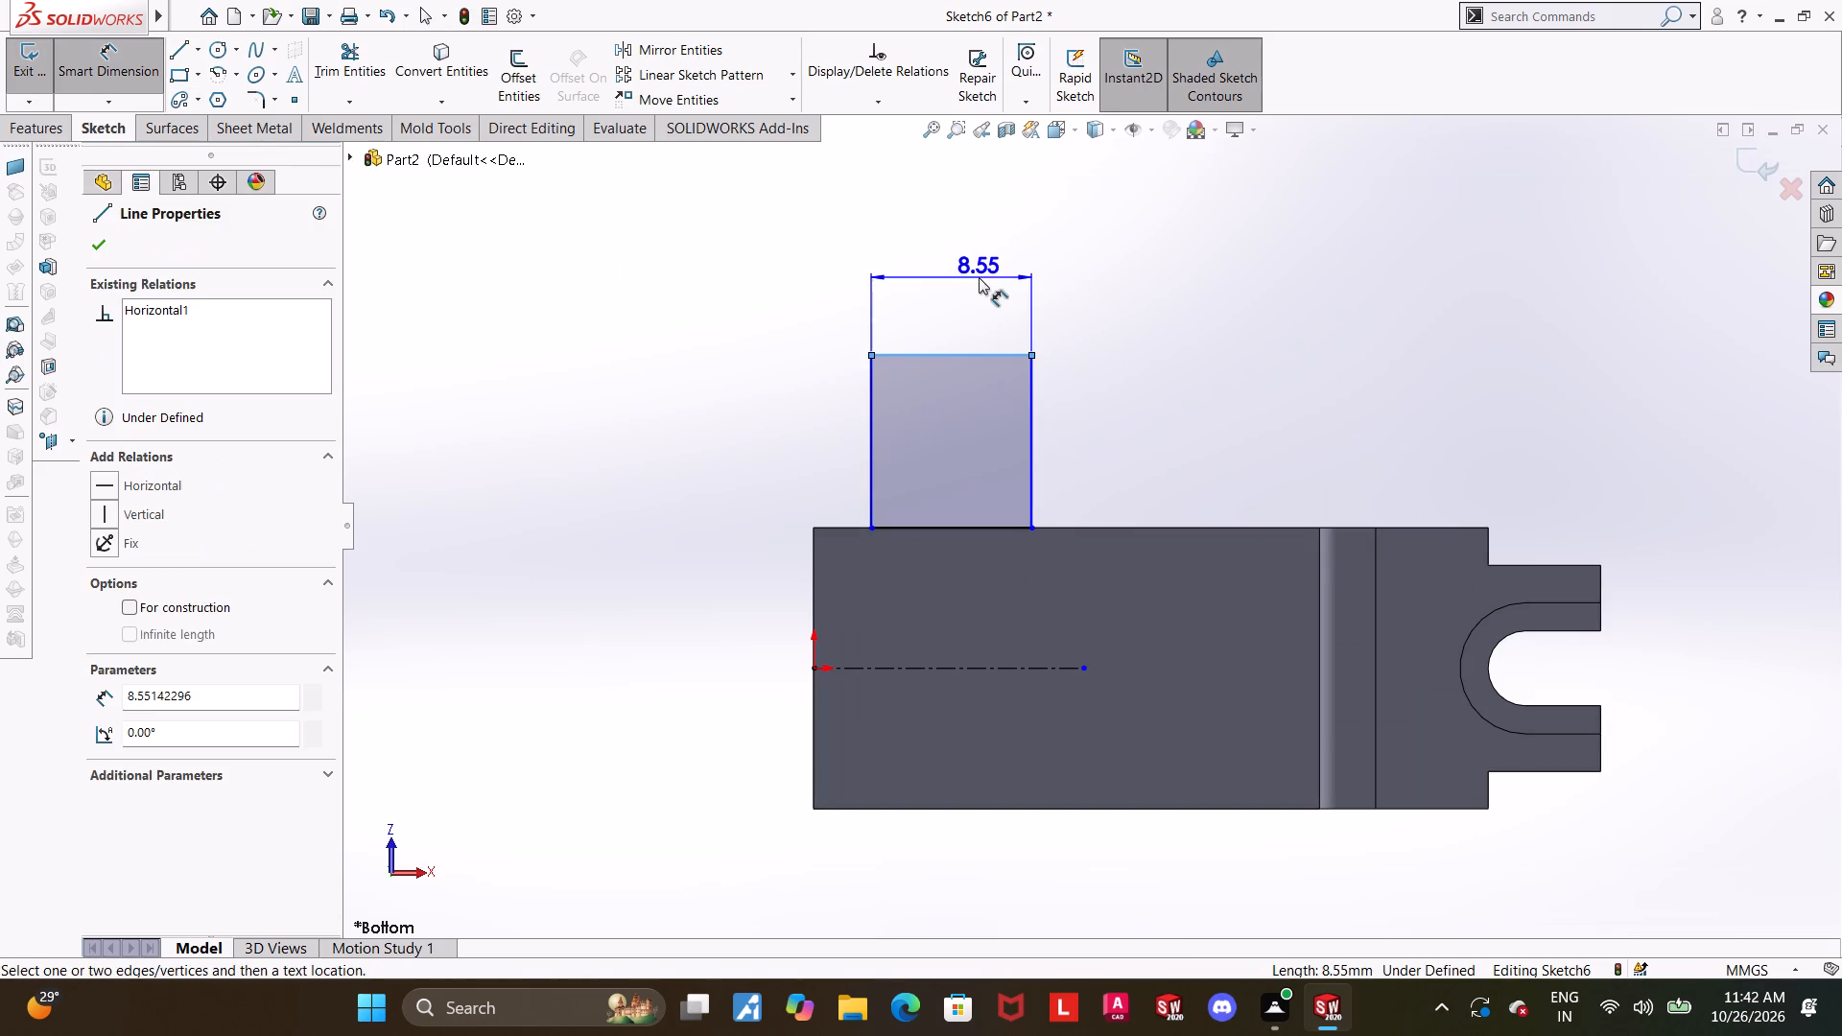
pyautogui.click(979, 277)
pyautogui.write('15')
pyautogui.press('Return')
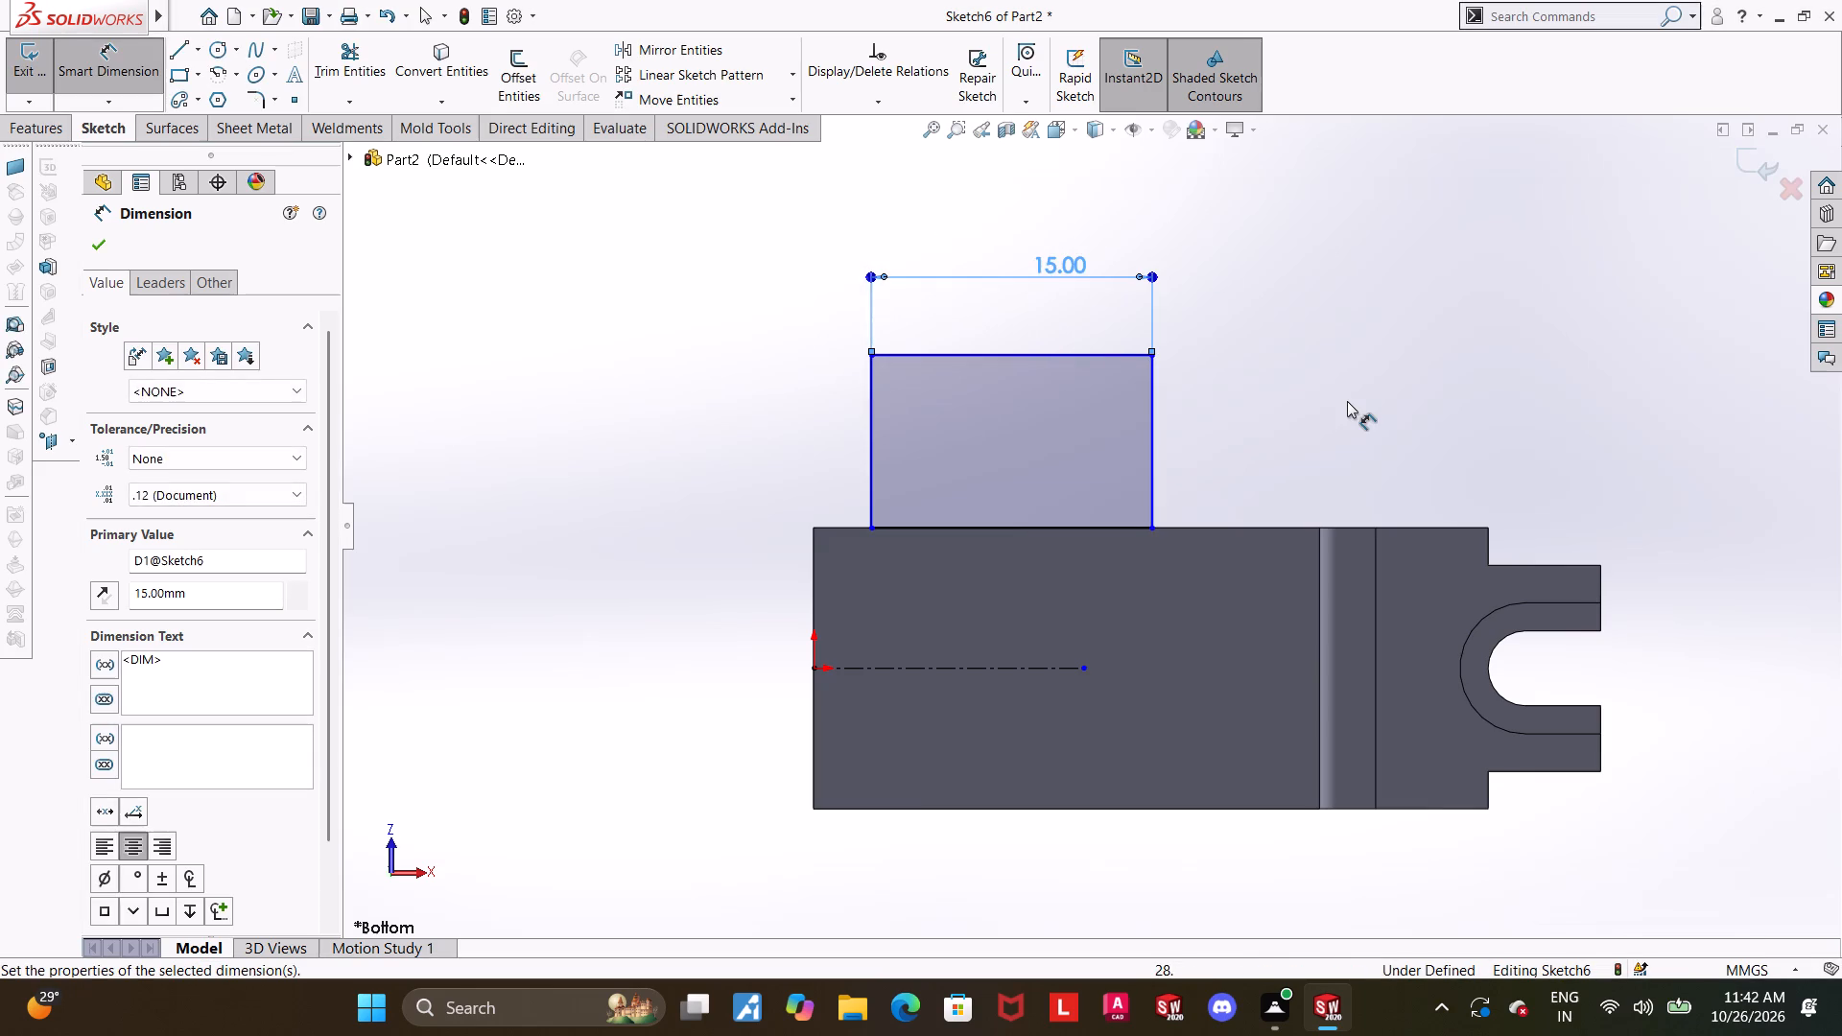
pyautogui.click(1347, 402)
pyautogui.press('Escape')
# Dimension the distance from the body's long edge to the rectangle's outer side at 18 mm.
pyautogui.scroll(1, 1330, 378)
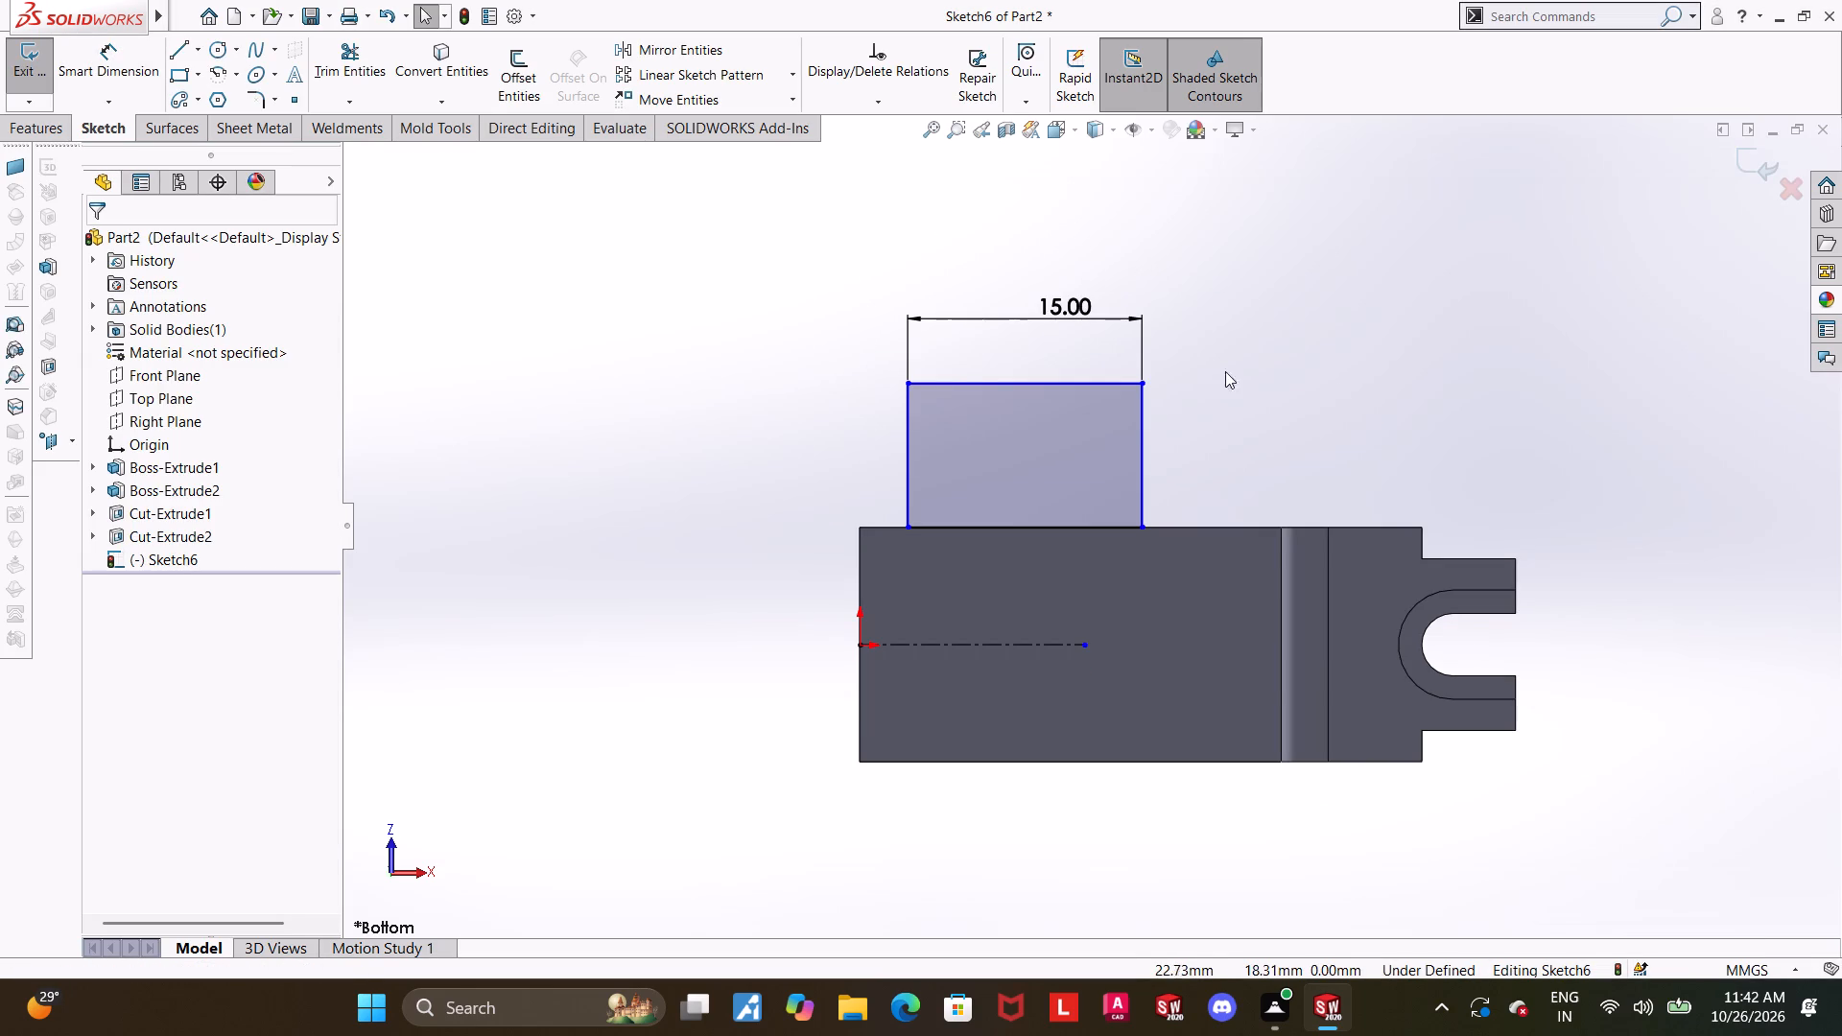
pyautogui.scroll(1, 956, 367)
pyautogui.scroll(-1, 956, 367)
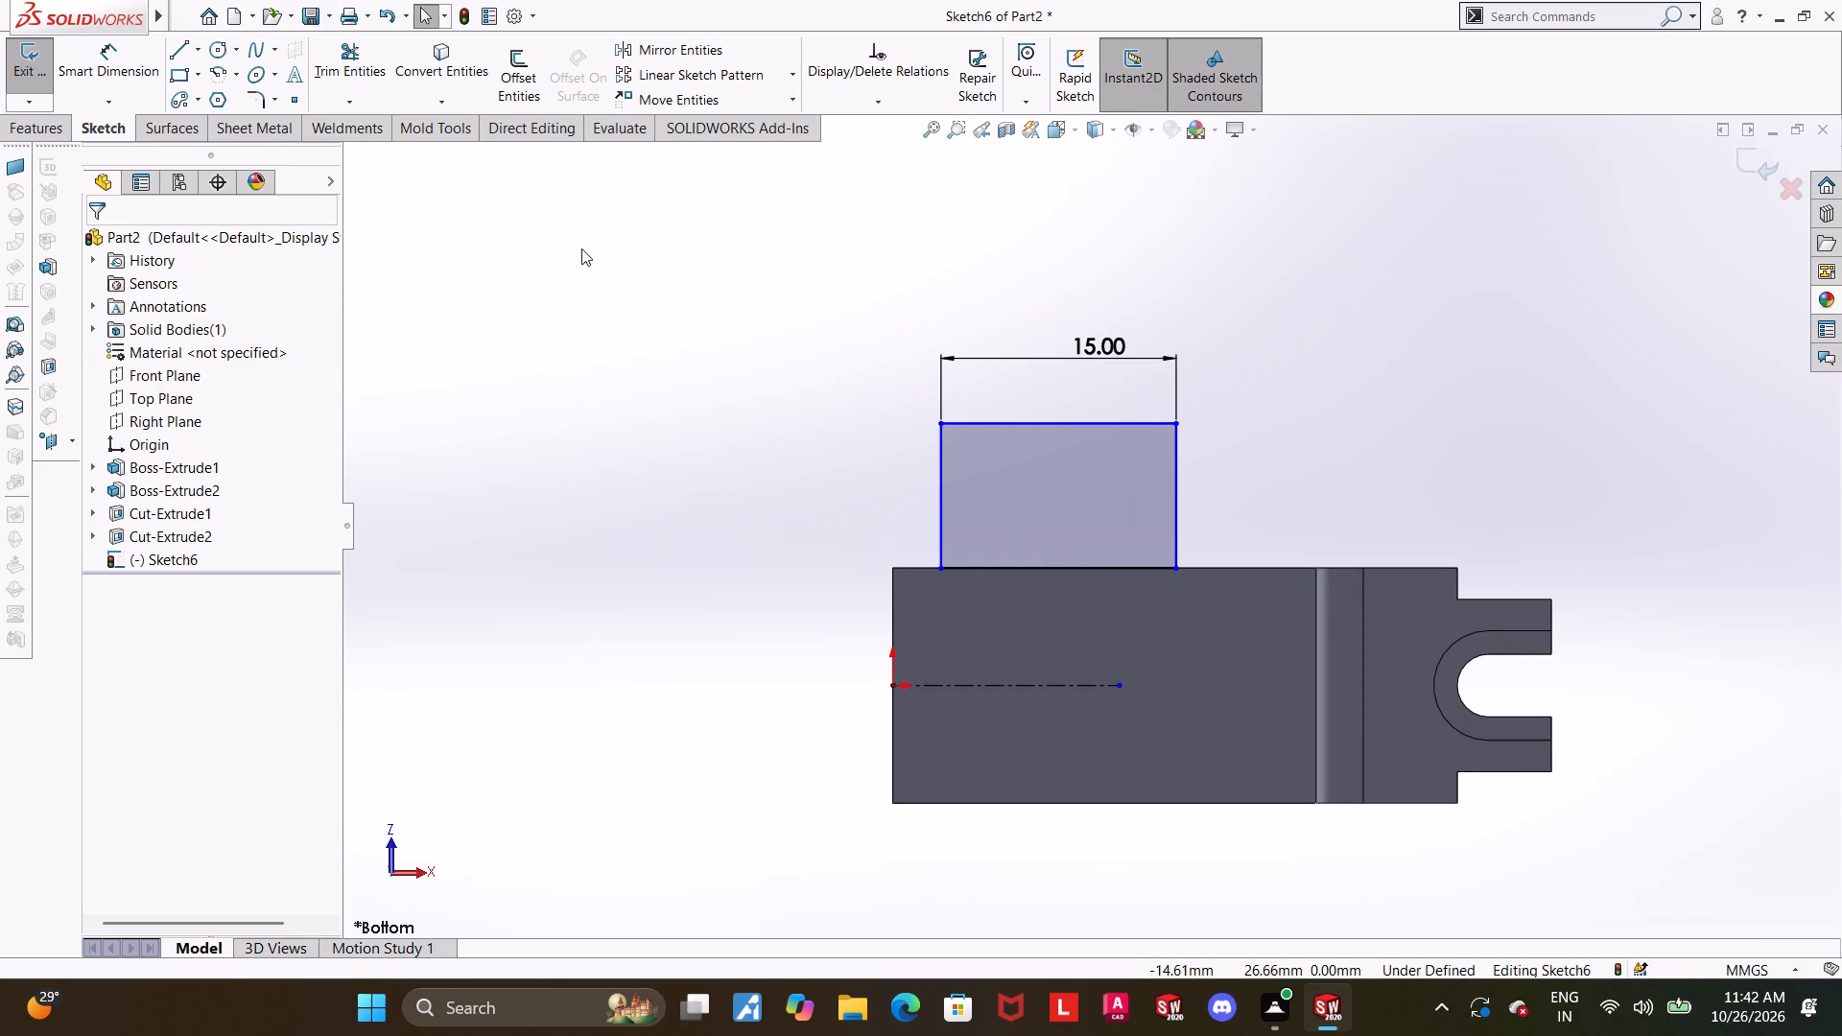
pyautogui.moveTo(107, 71); pyautogui.dragTo(126, 77)
pyautogui.click(1012, 429)
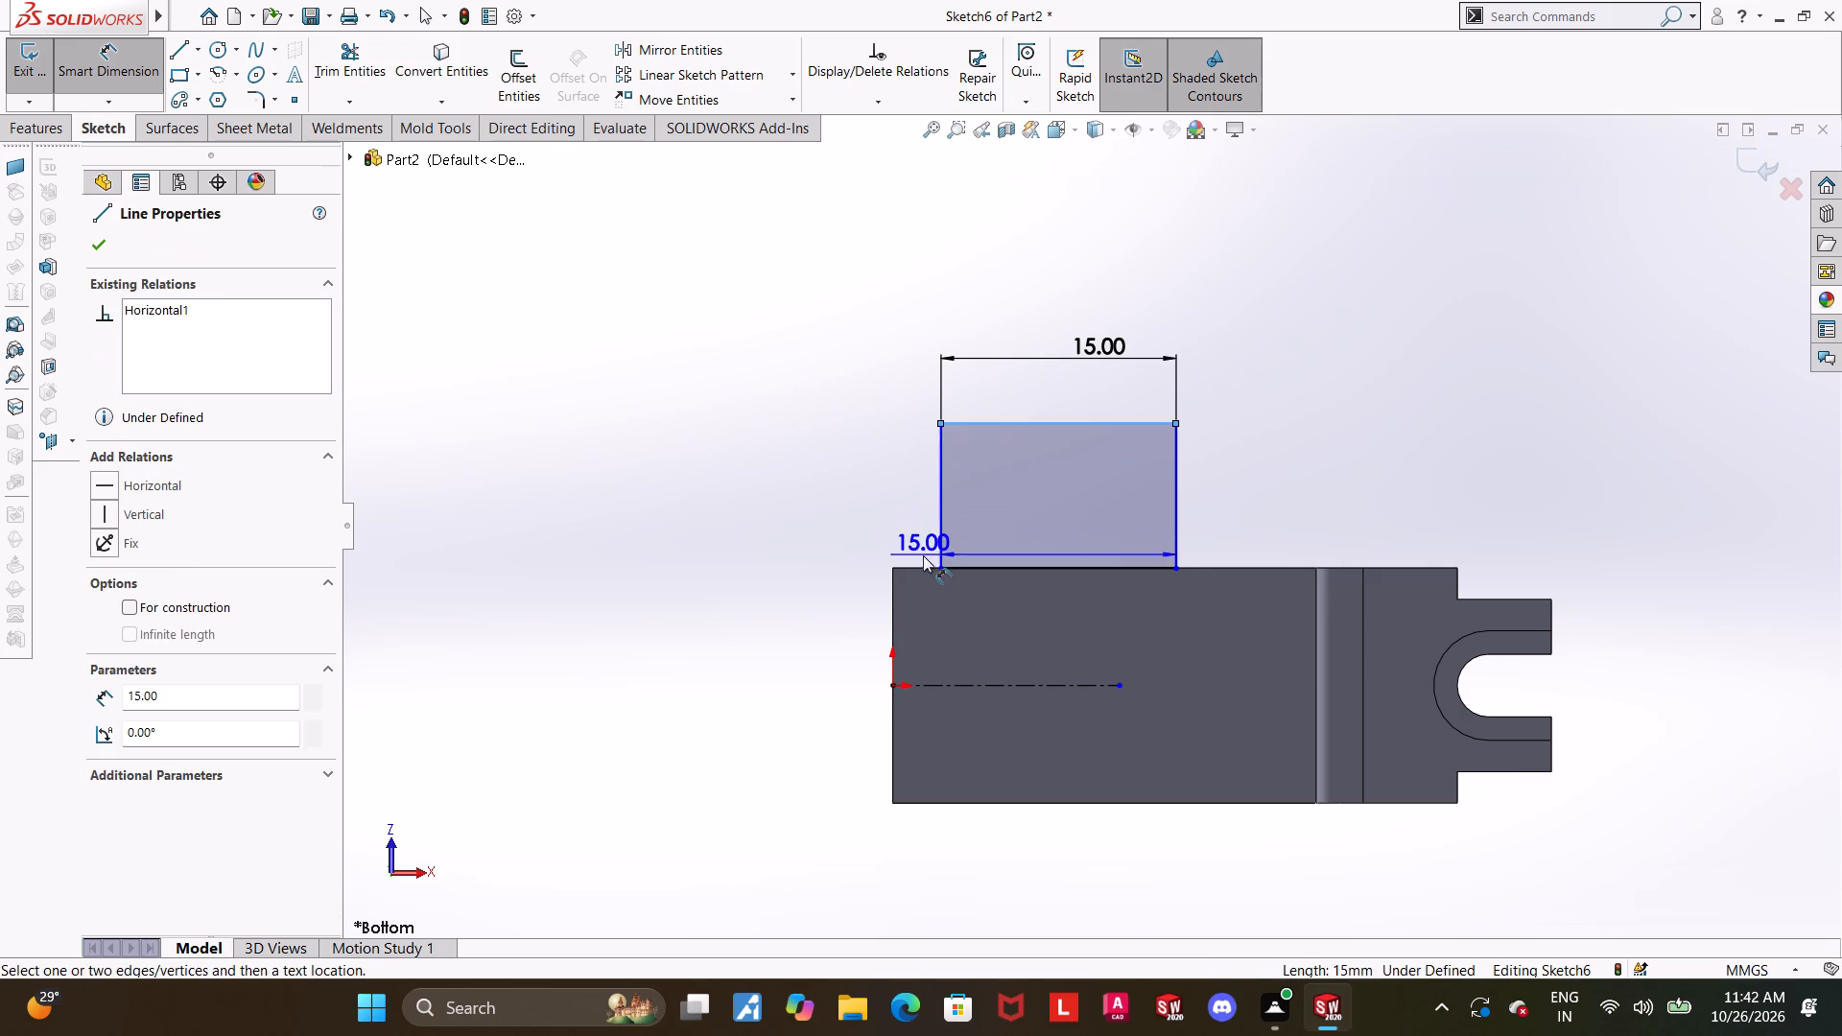
pyautogui.click(927, 565)
pyautogui.click(554, 506)
pyautogui.write('18')
pyautogui.press('Return')
pyautogui.press('Escape')
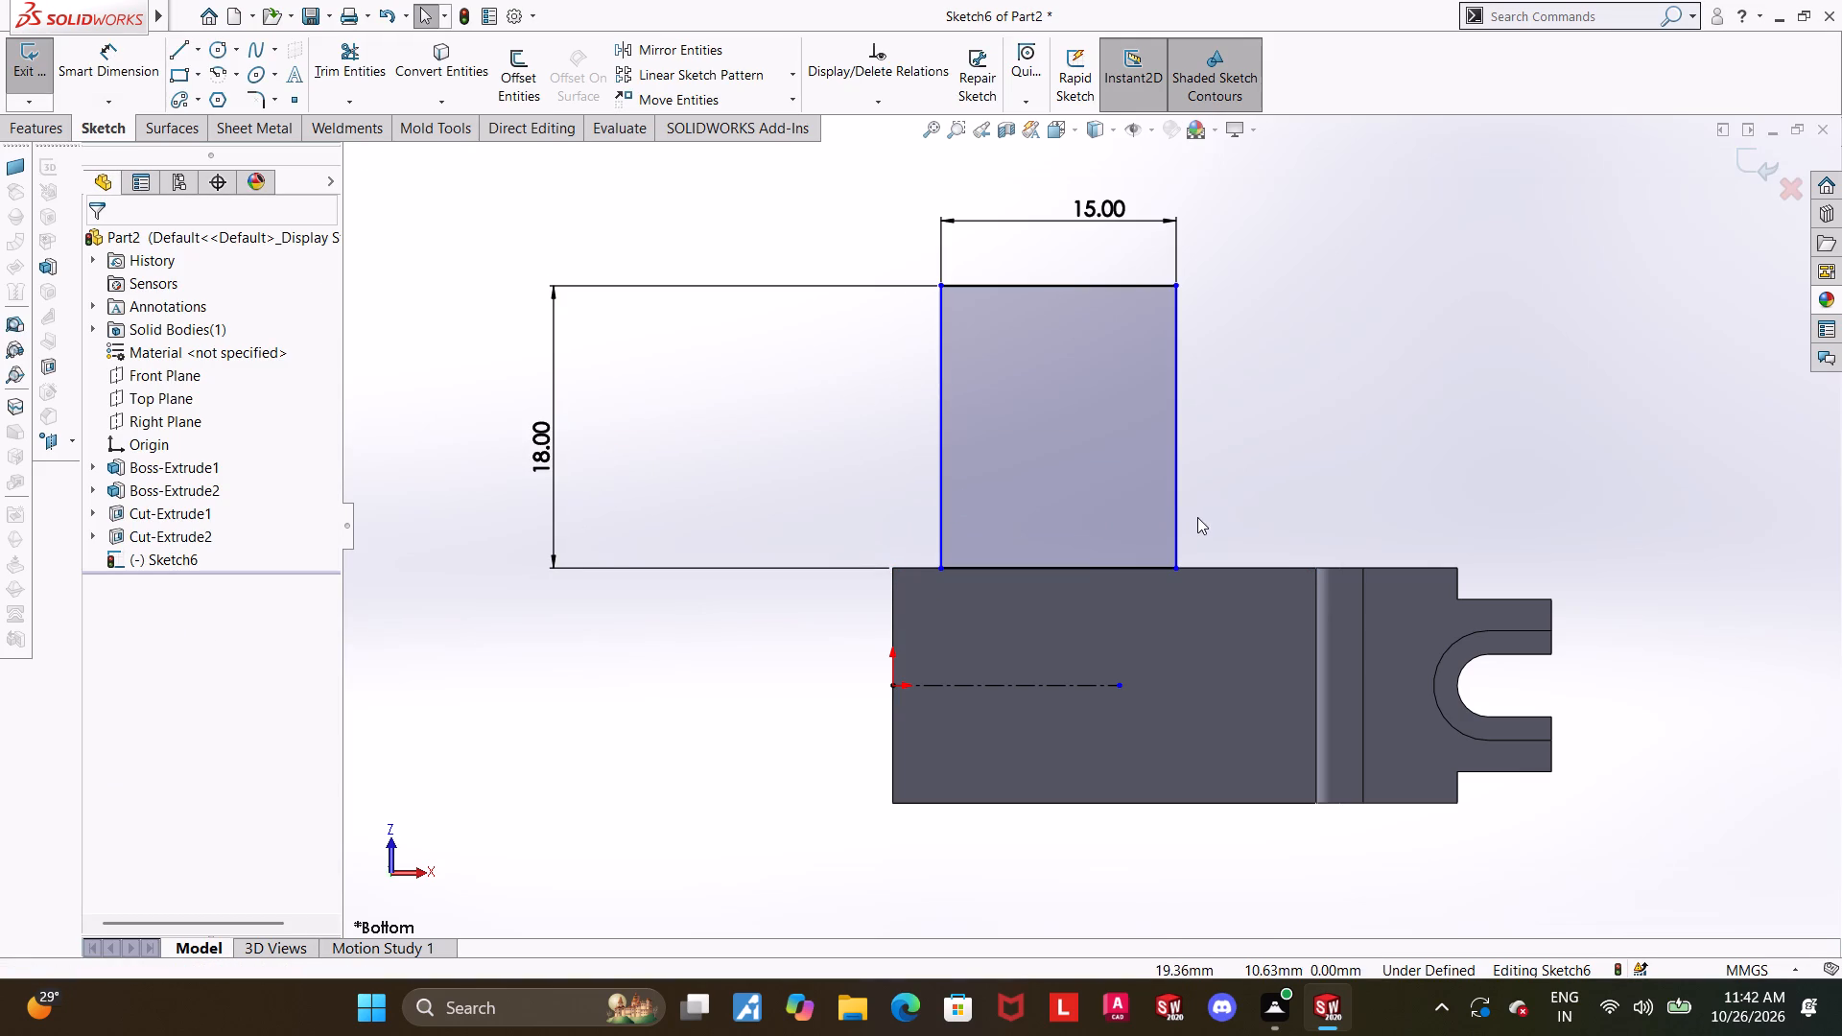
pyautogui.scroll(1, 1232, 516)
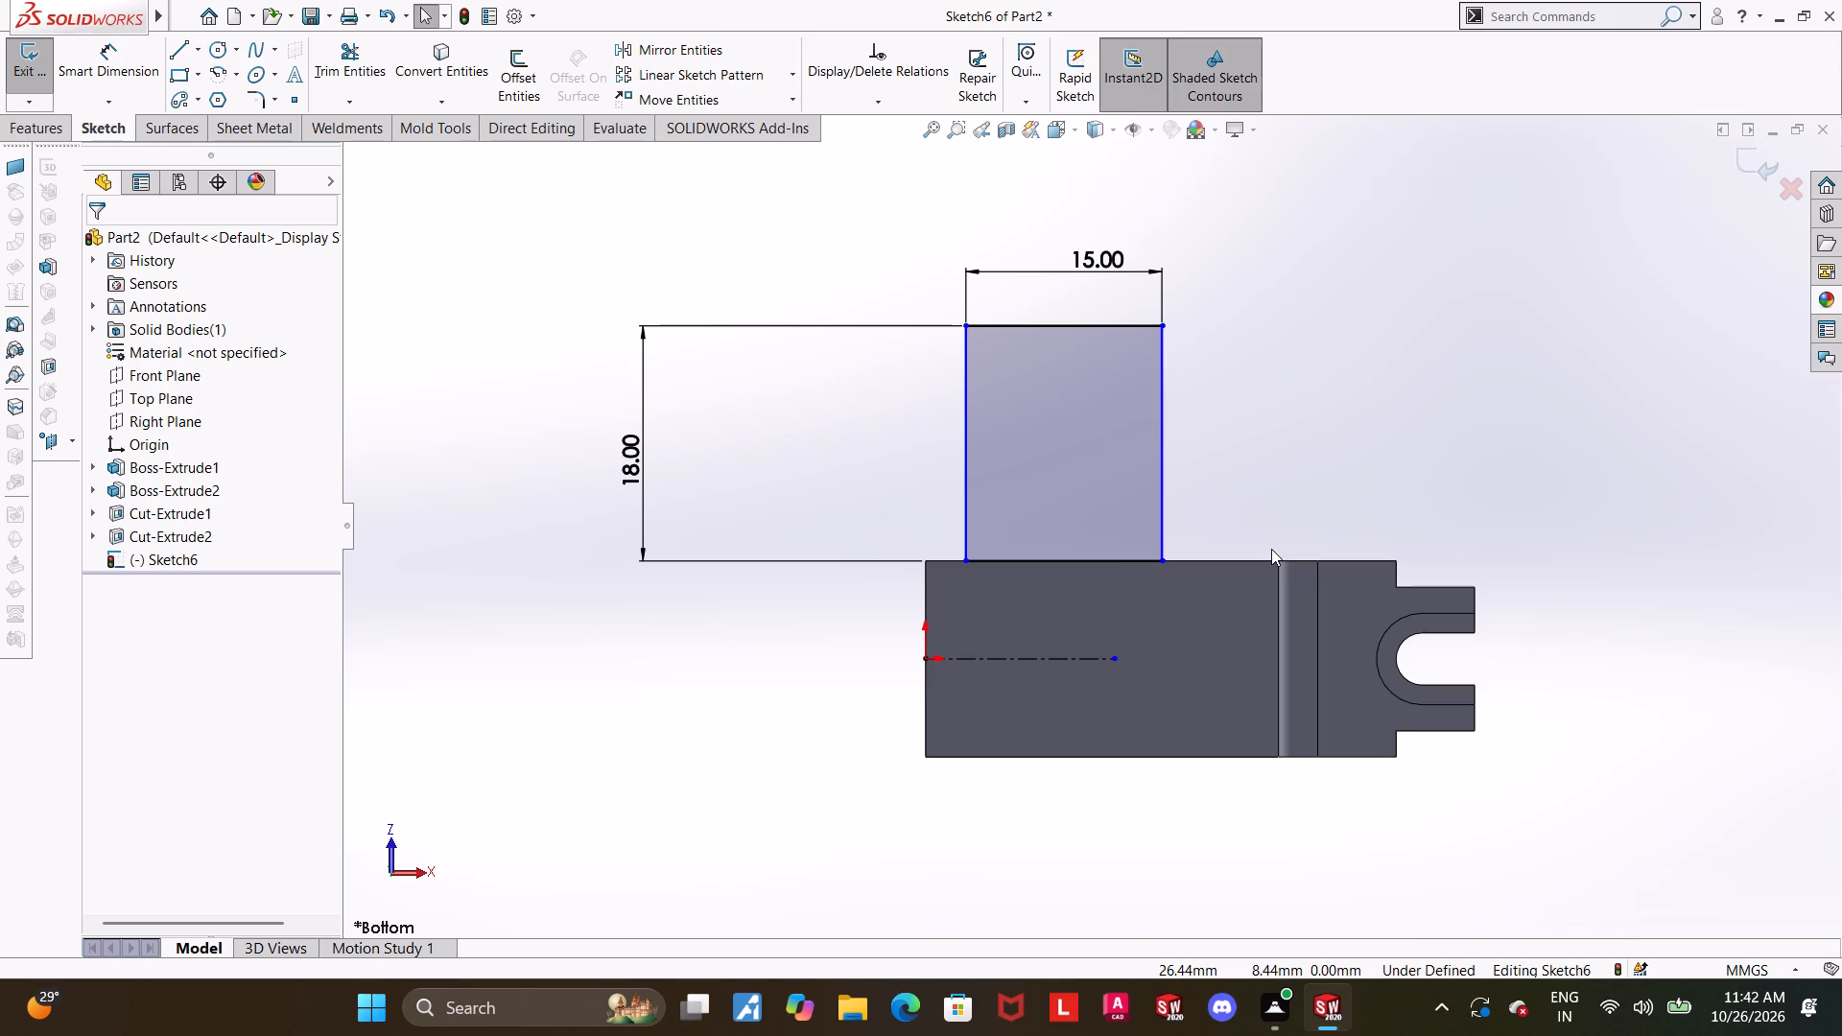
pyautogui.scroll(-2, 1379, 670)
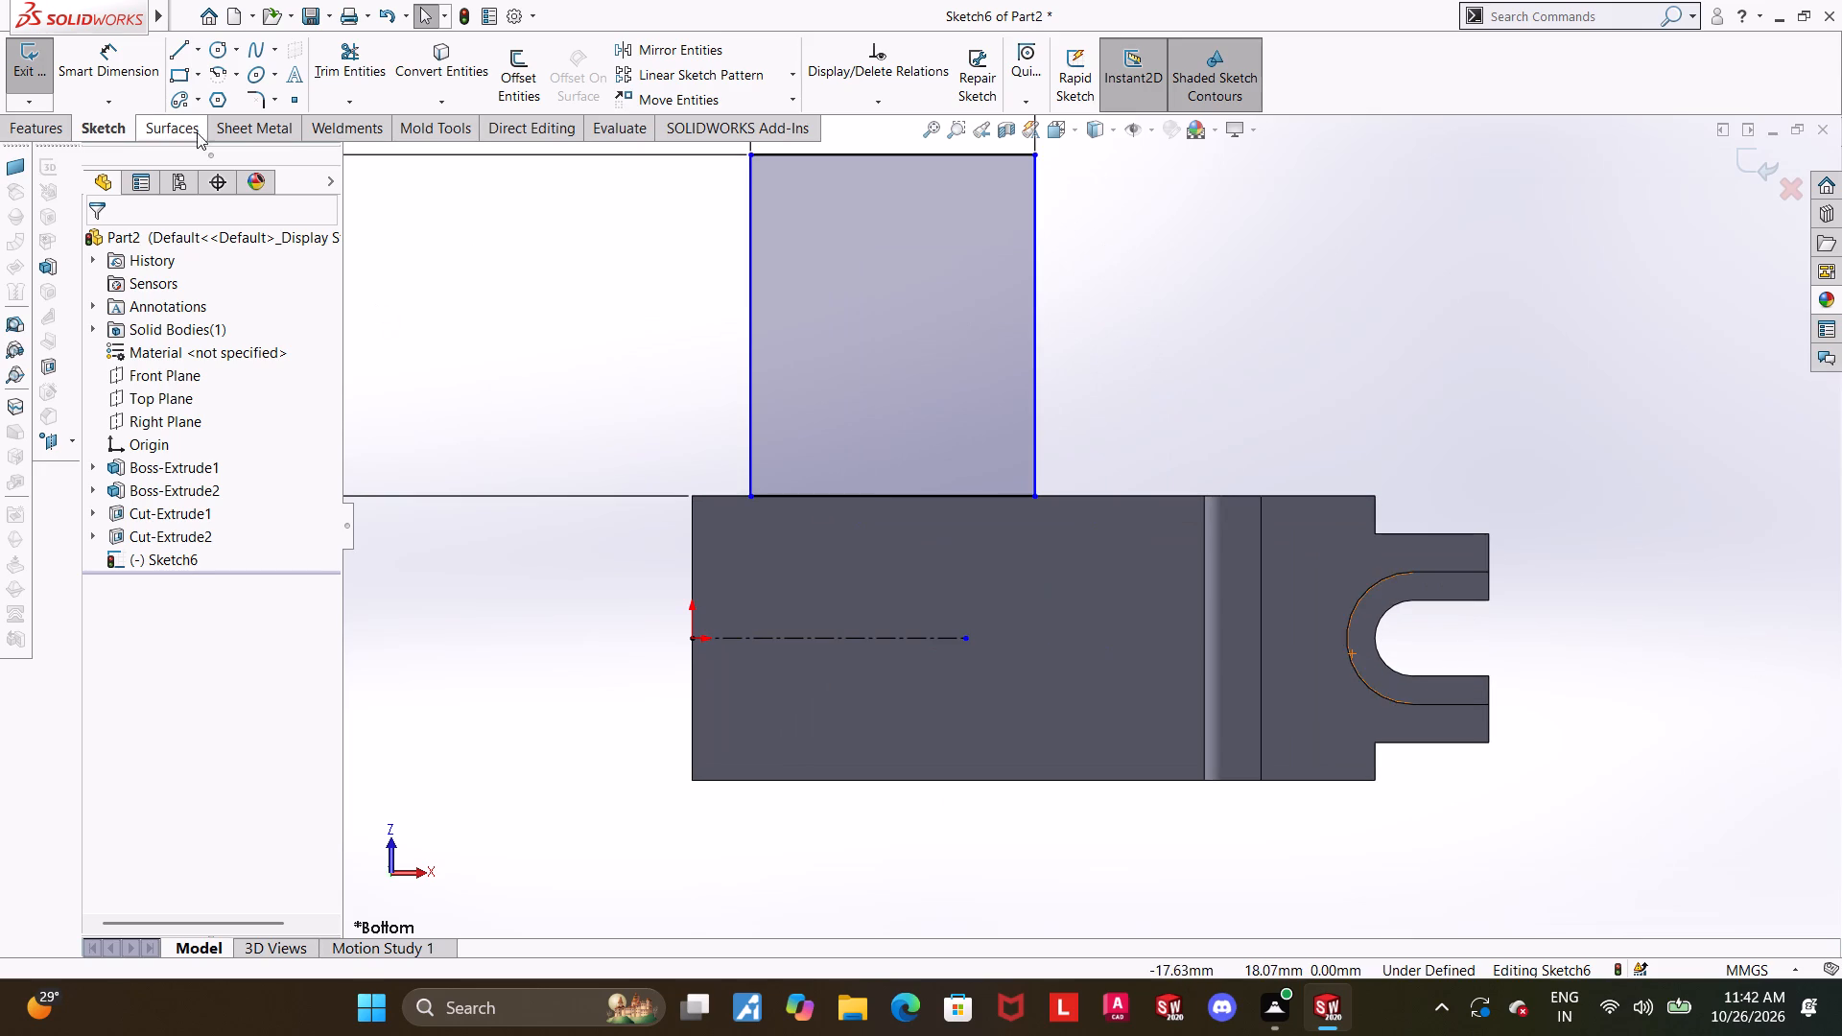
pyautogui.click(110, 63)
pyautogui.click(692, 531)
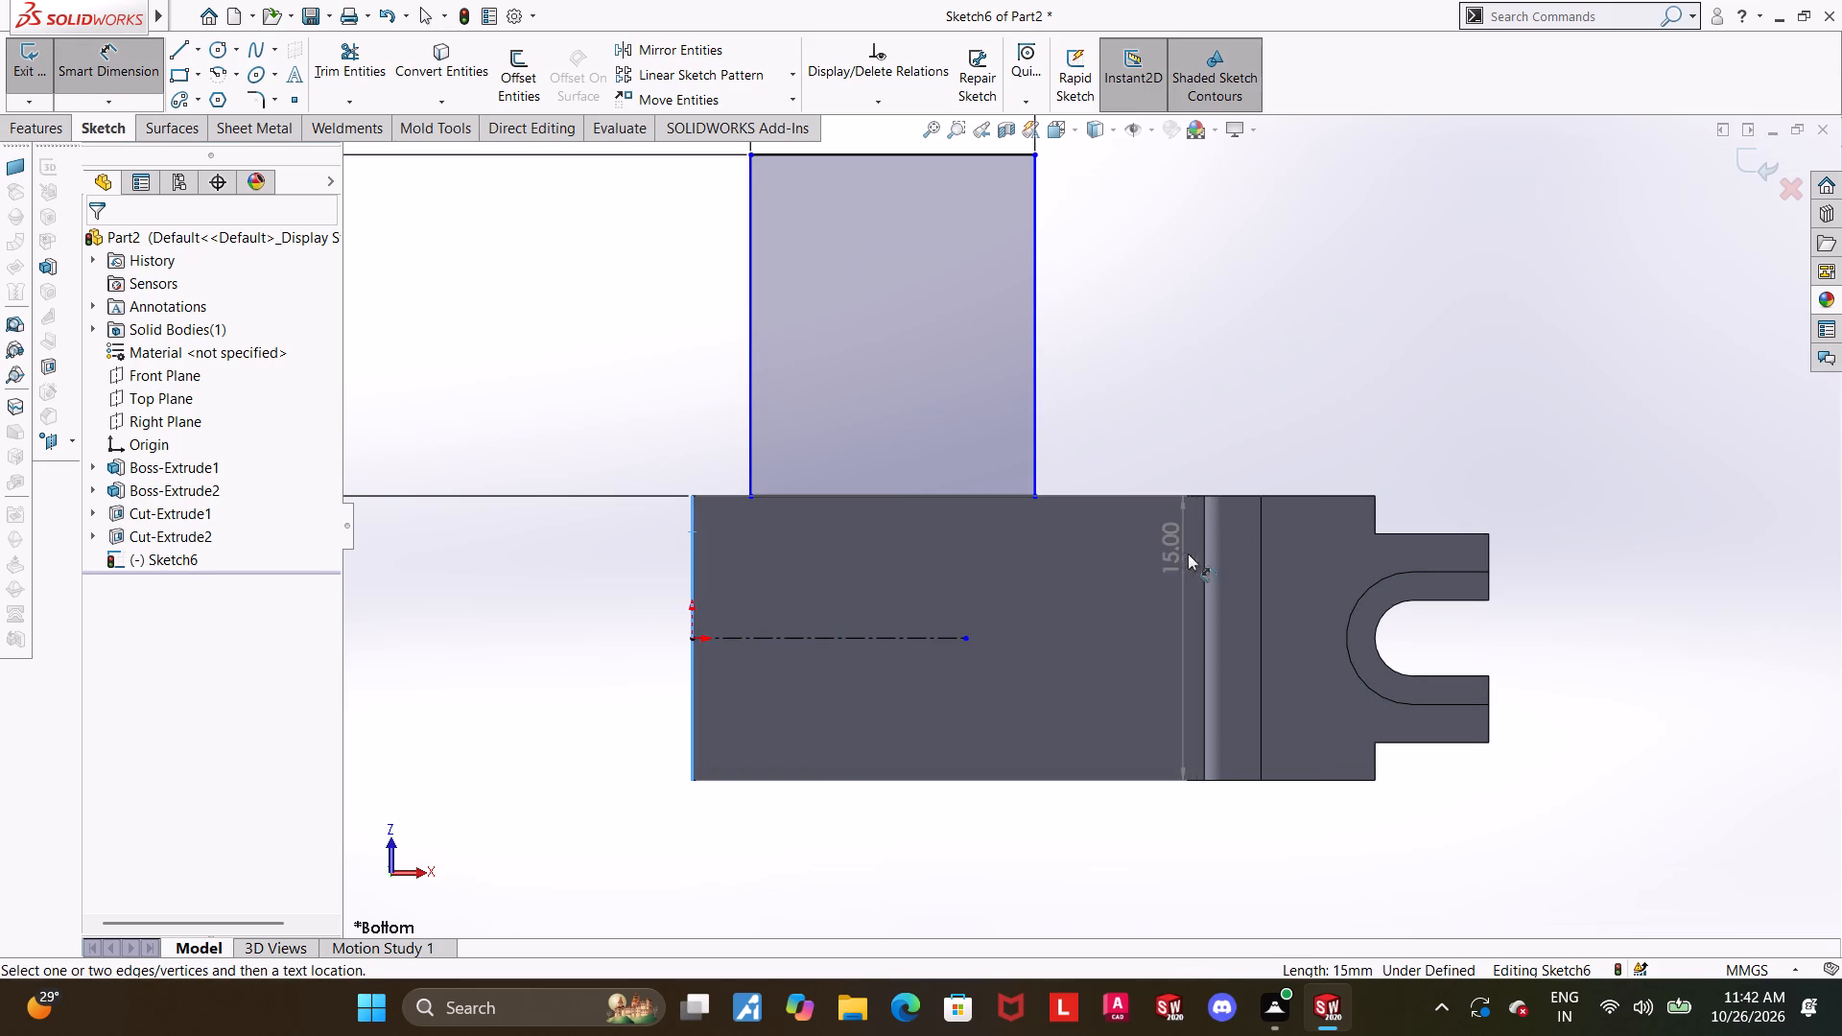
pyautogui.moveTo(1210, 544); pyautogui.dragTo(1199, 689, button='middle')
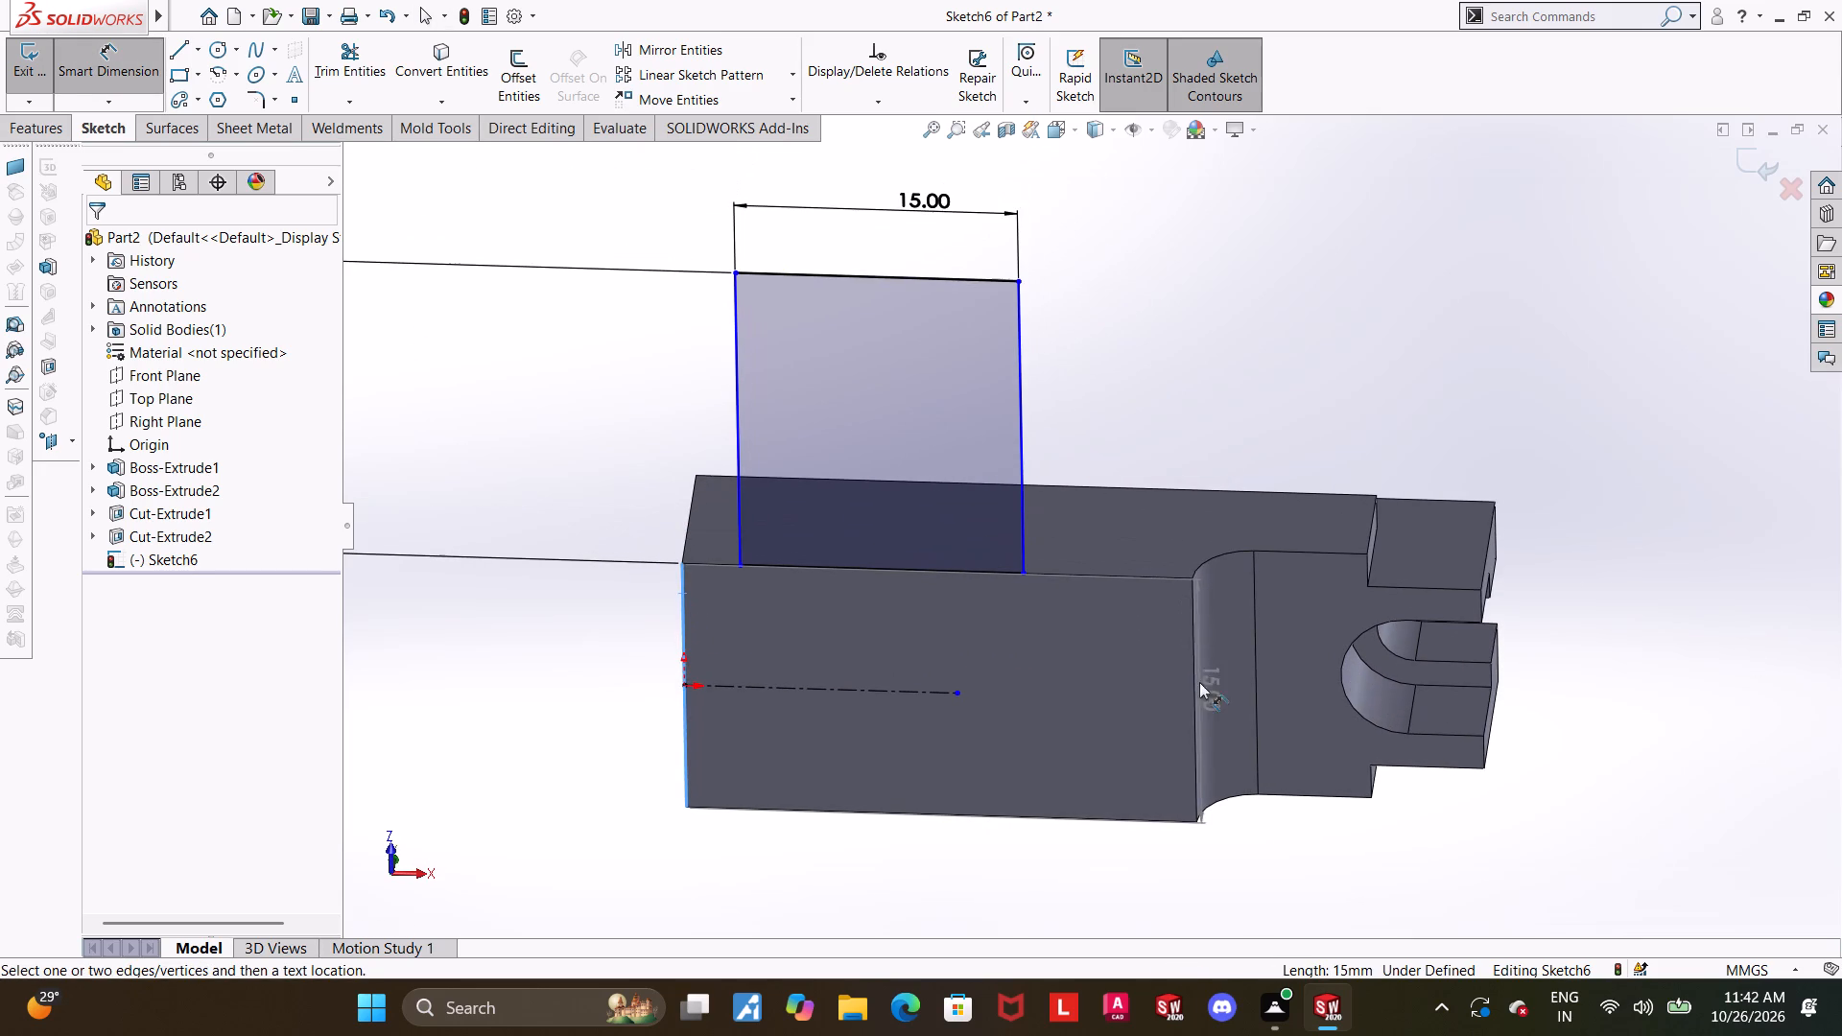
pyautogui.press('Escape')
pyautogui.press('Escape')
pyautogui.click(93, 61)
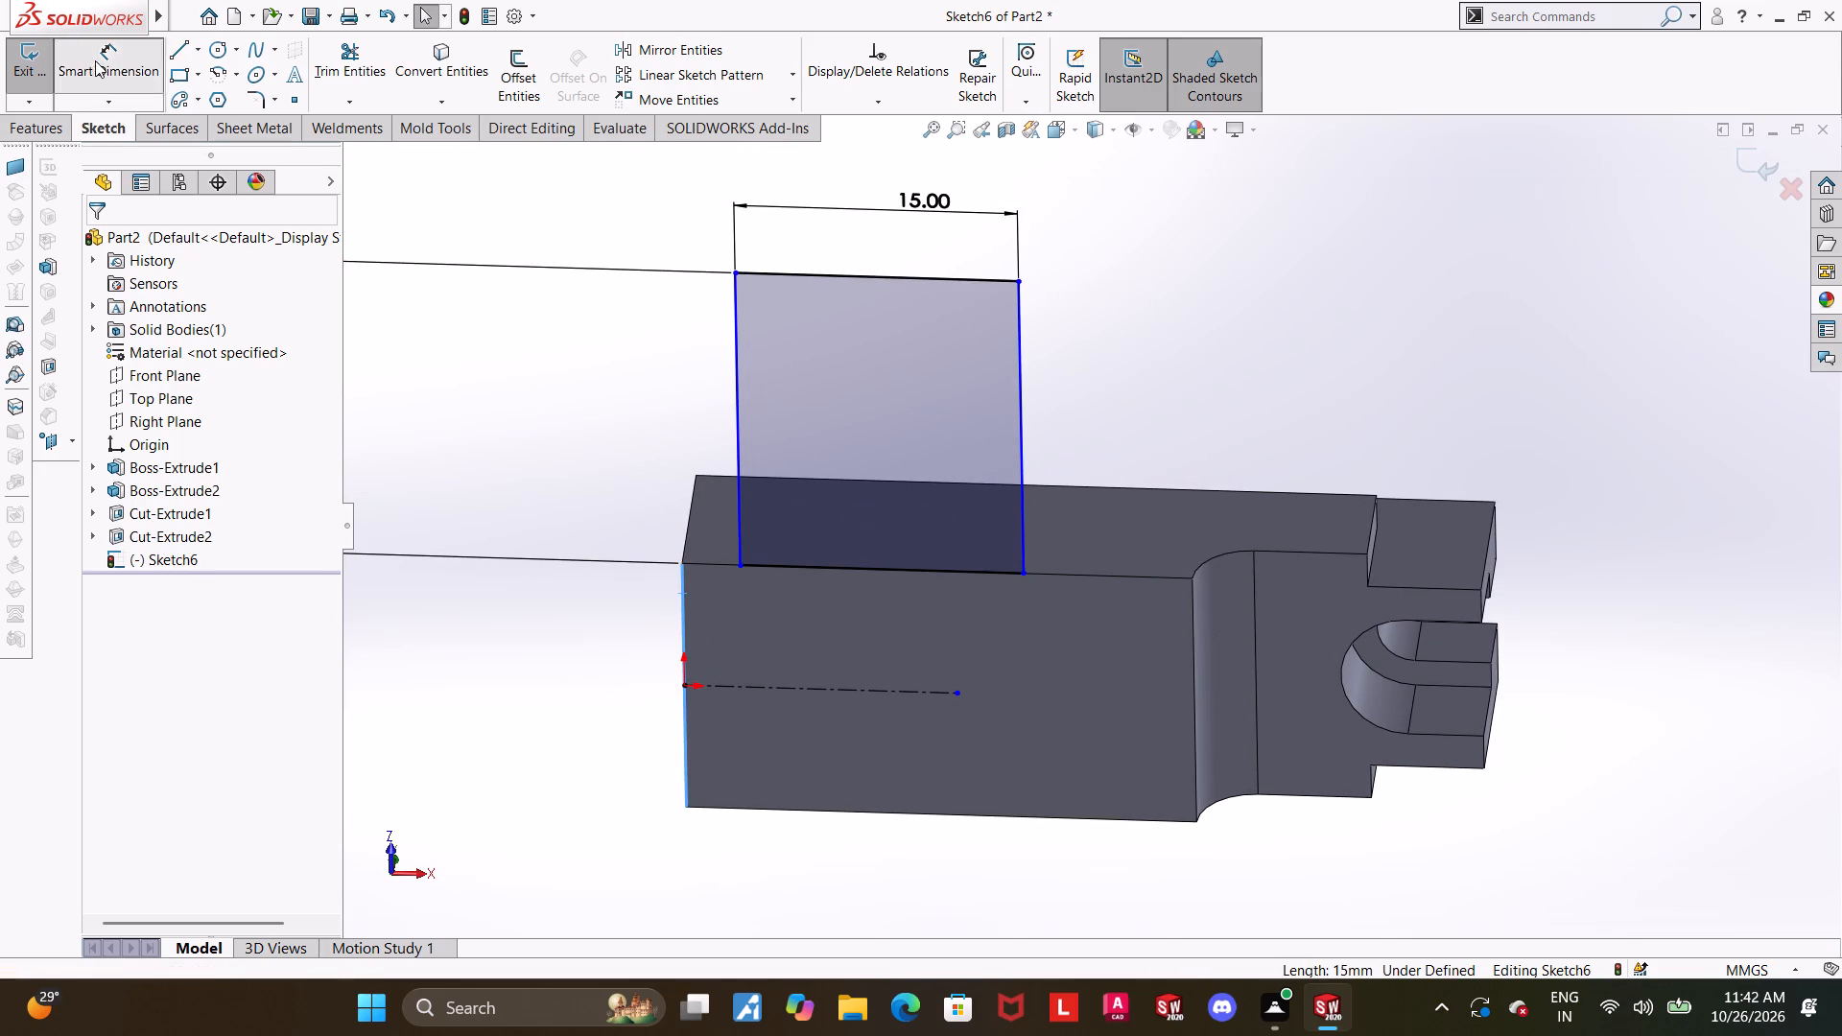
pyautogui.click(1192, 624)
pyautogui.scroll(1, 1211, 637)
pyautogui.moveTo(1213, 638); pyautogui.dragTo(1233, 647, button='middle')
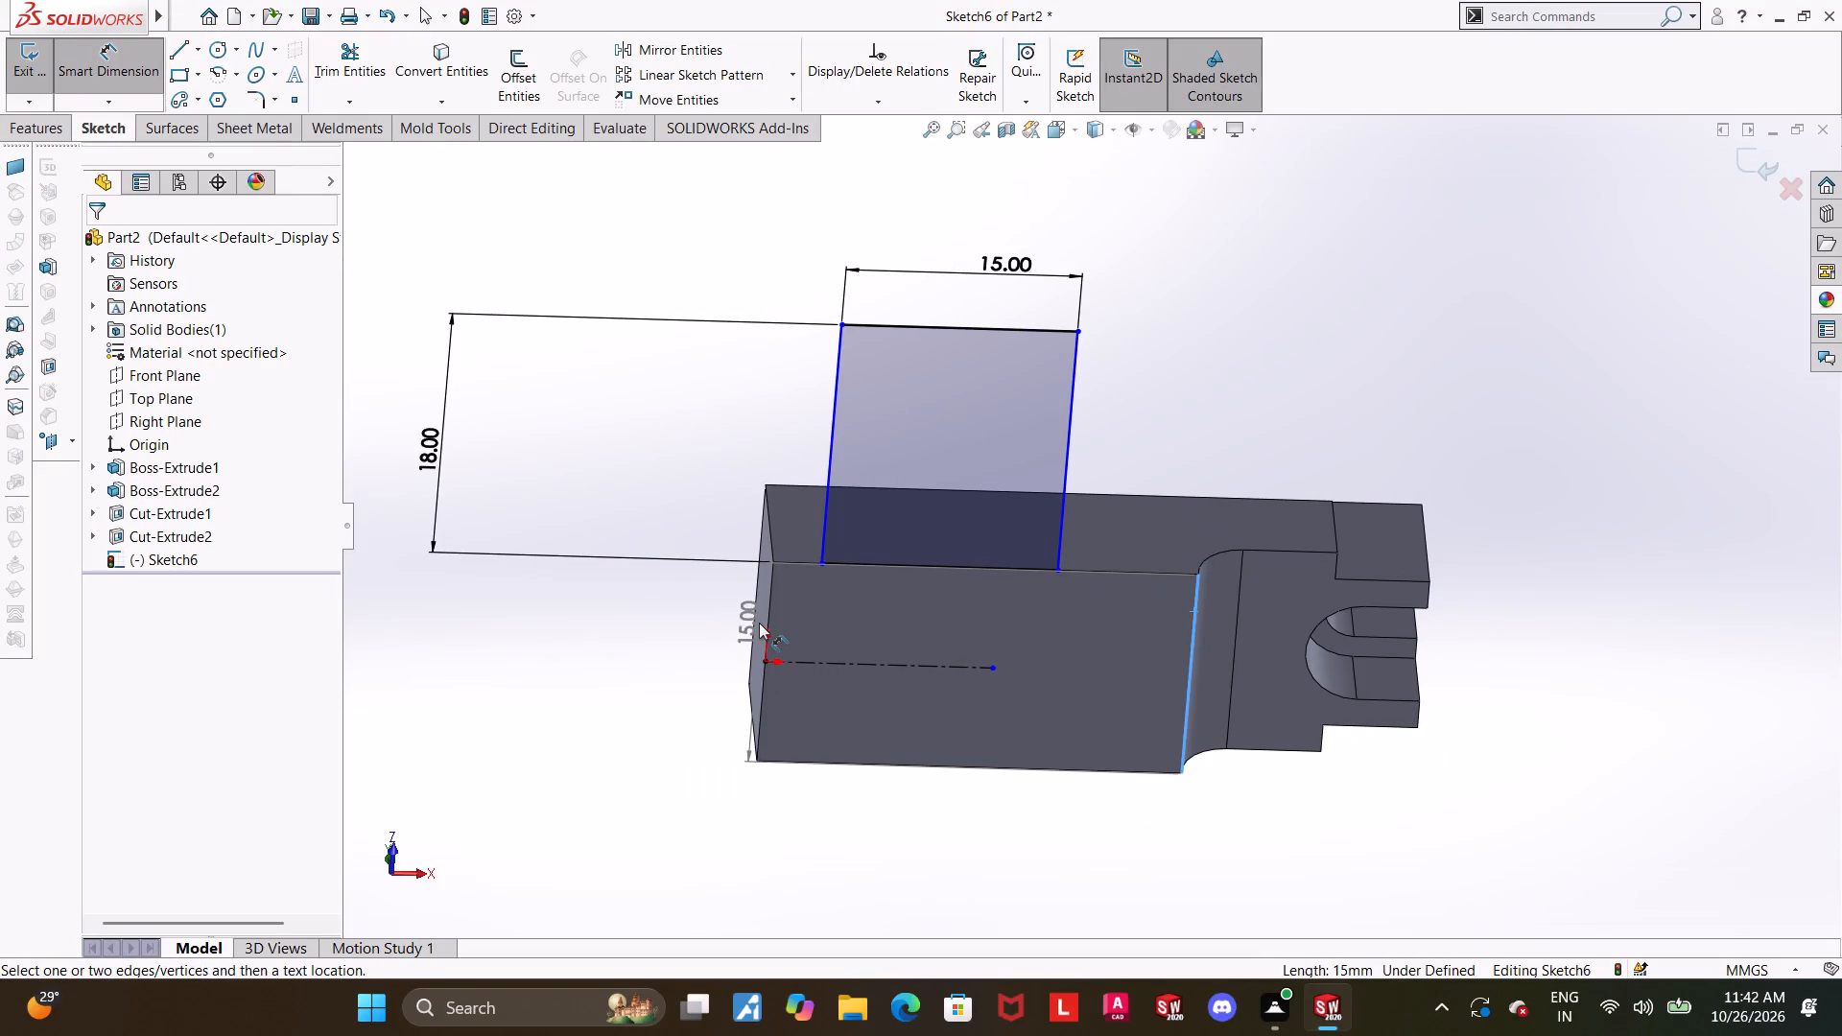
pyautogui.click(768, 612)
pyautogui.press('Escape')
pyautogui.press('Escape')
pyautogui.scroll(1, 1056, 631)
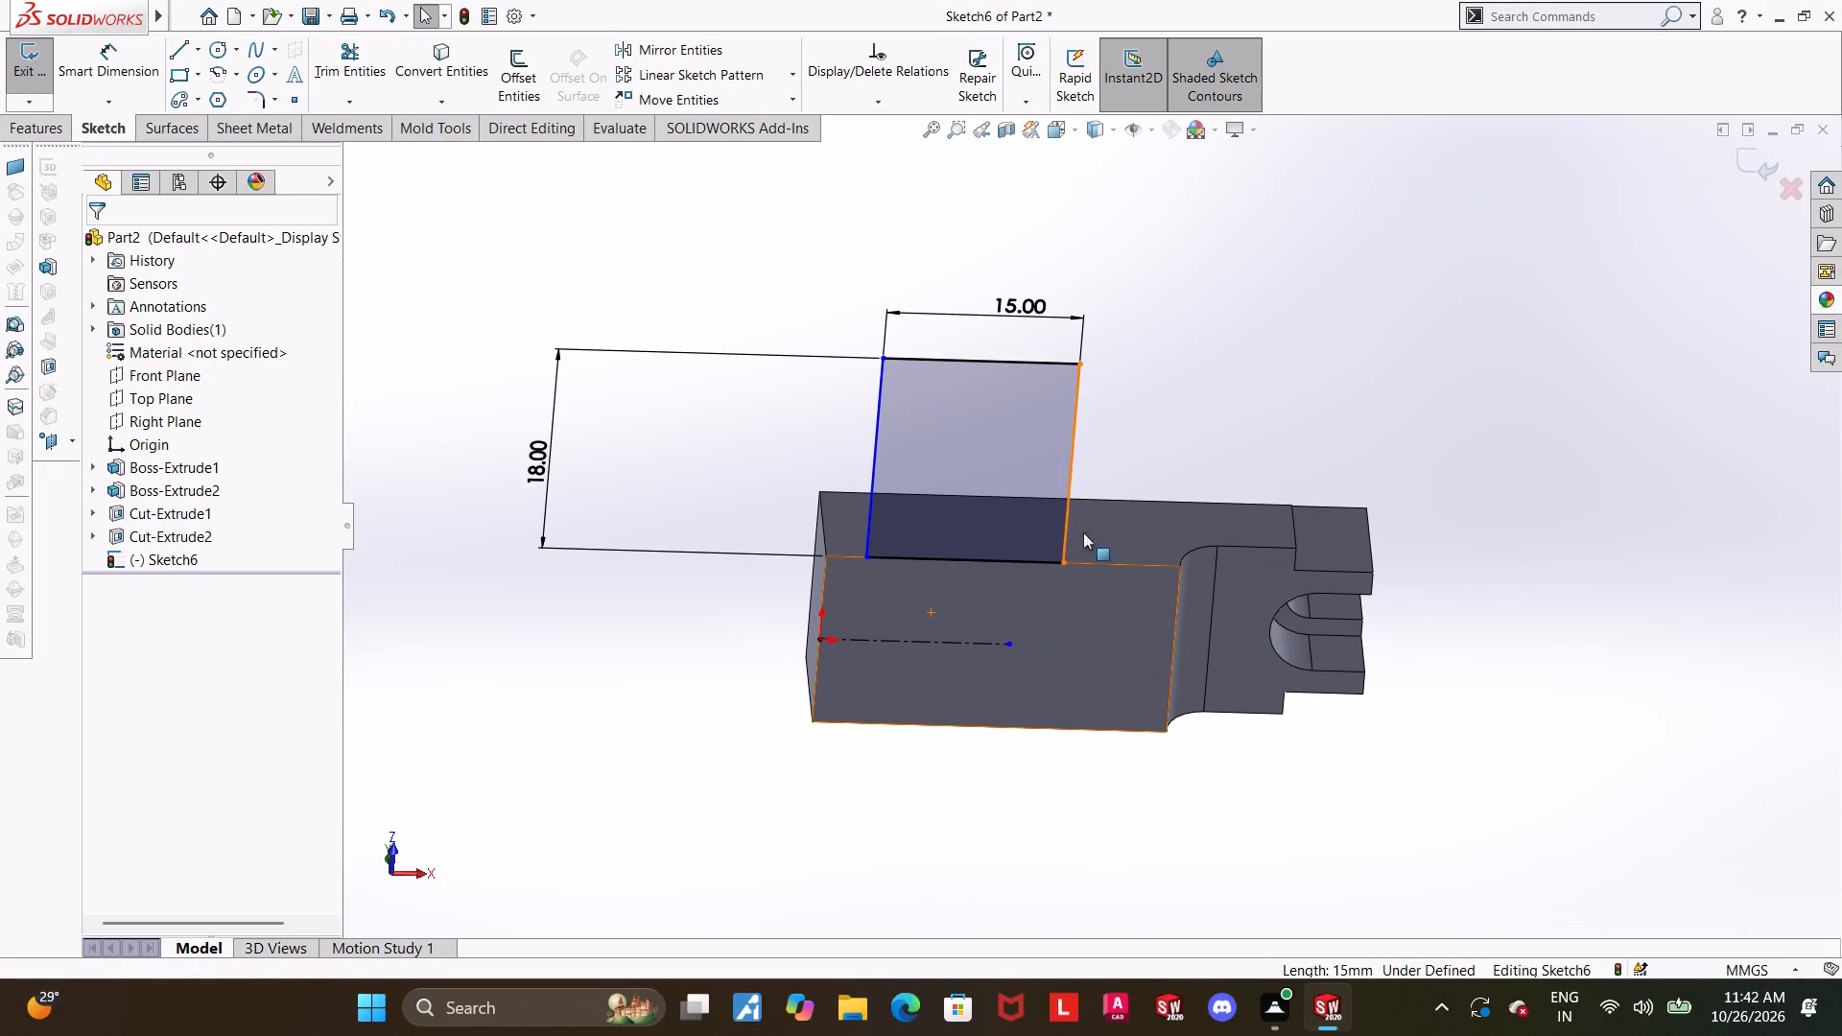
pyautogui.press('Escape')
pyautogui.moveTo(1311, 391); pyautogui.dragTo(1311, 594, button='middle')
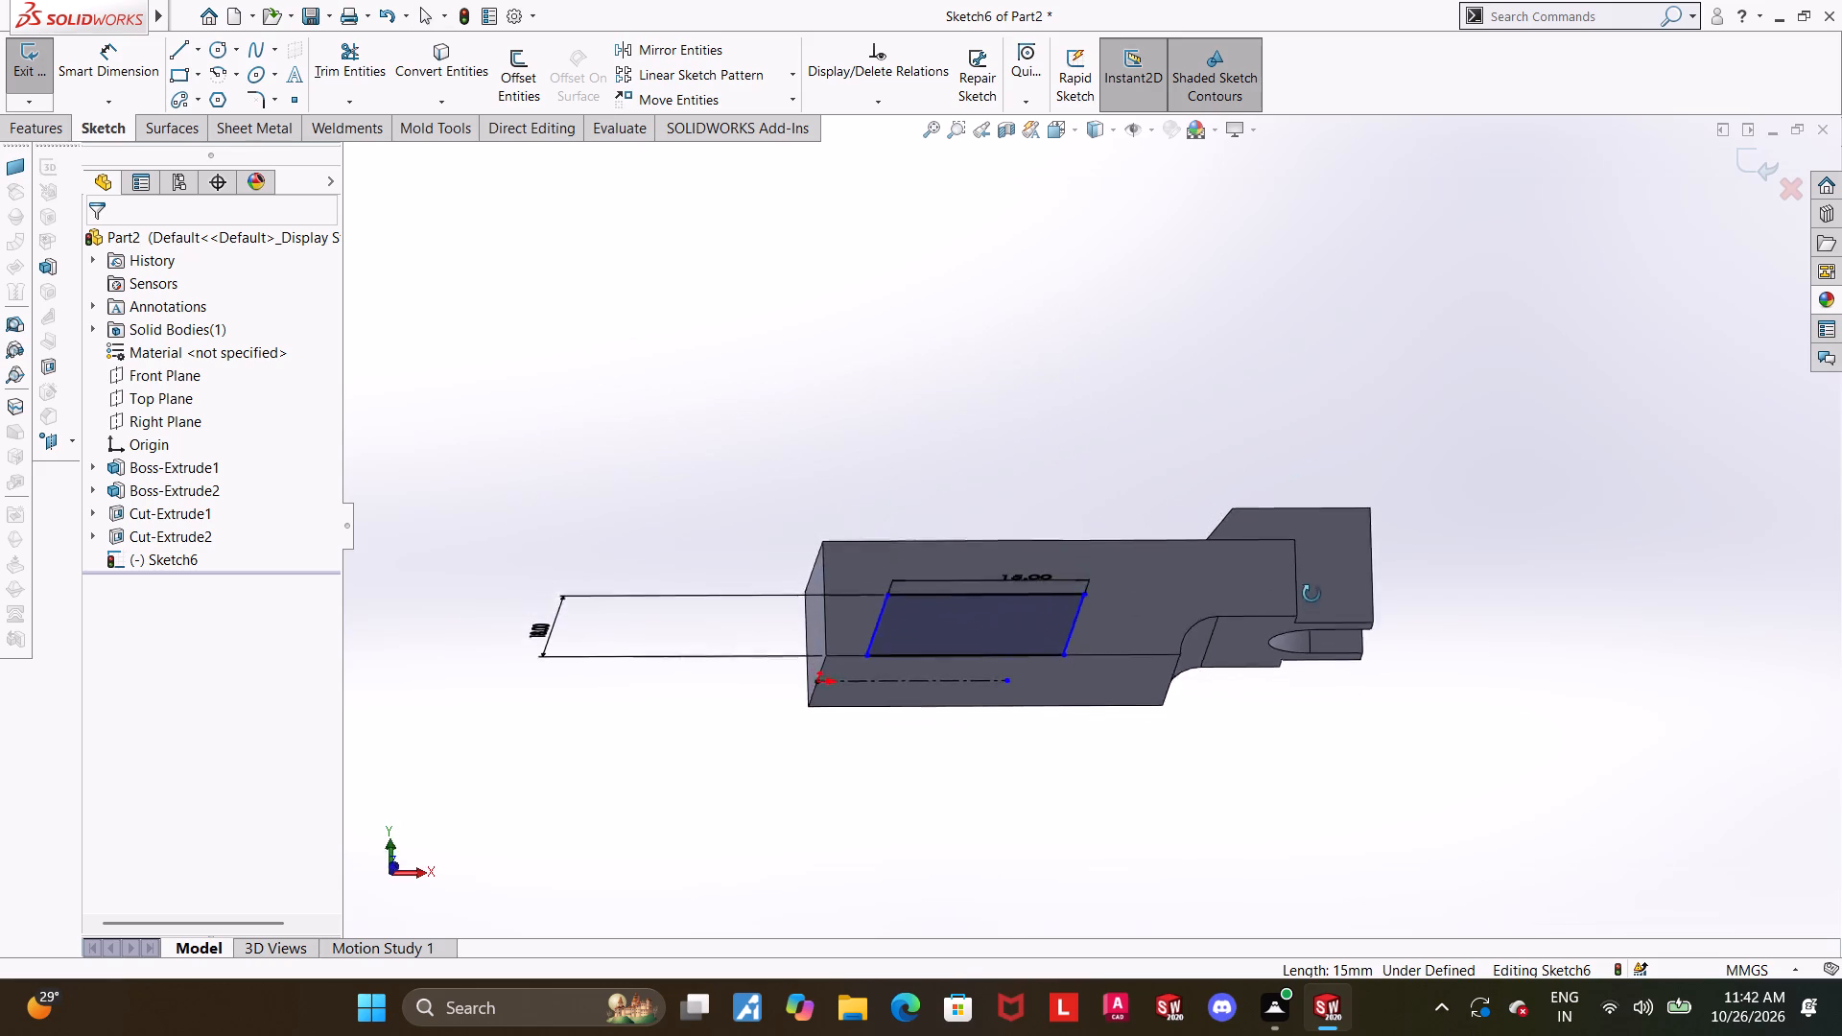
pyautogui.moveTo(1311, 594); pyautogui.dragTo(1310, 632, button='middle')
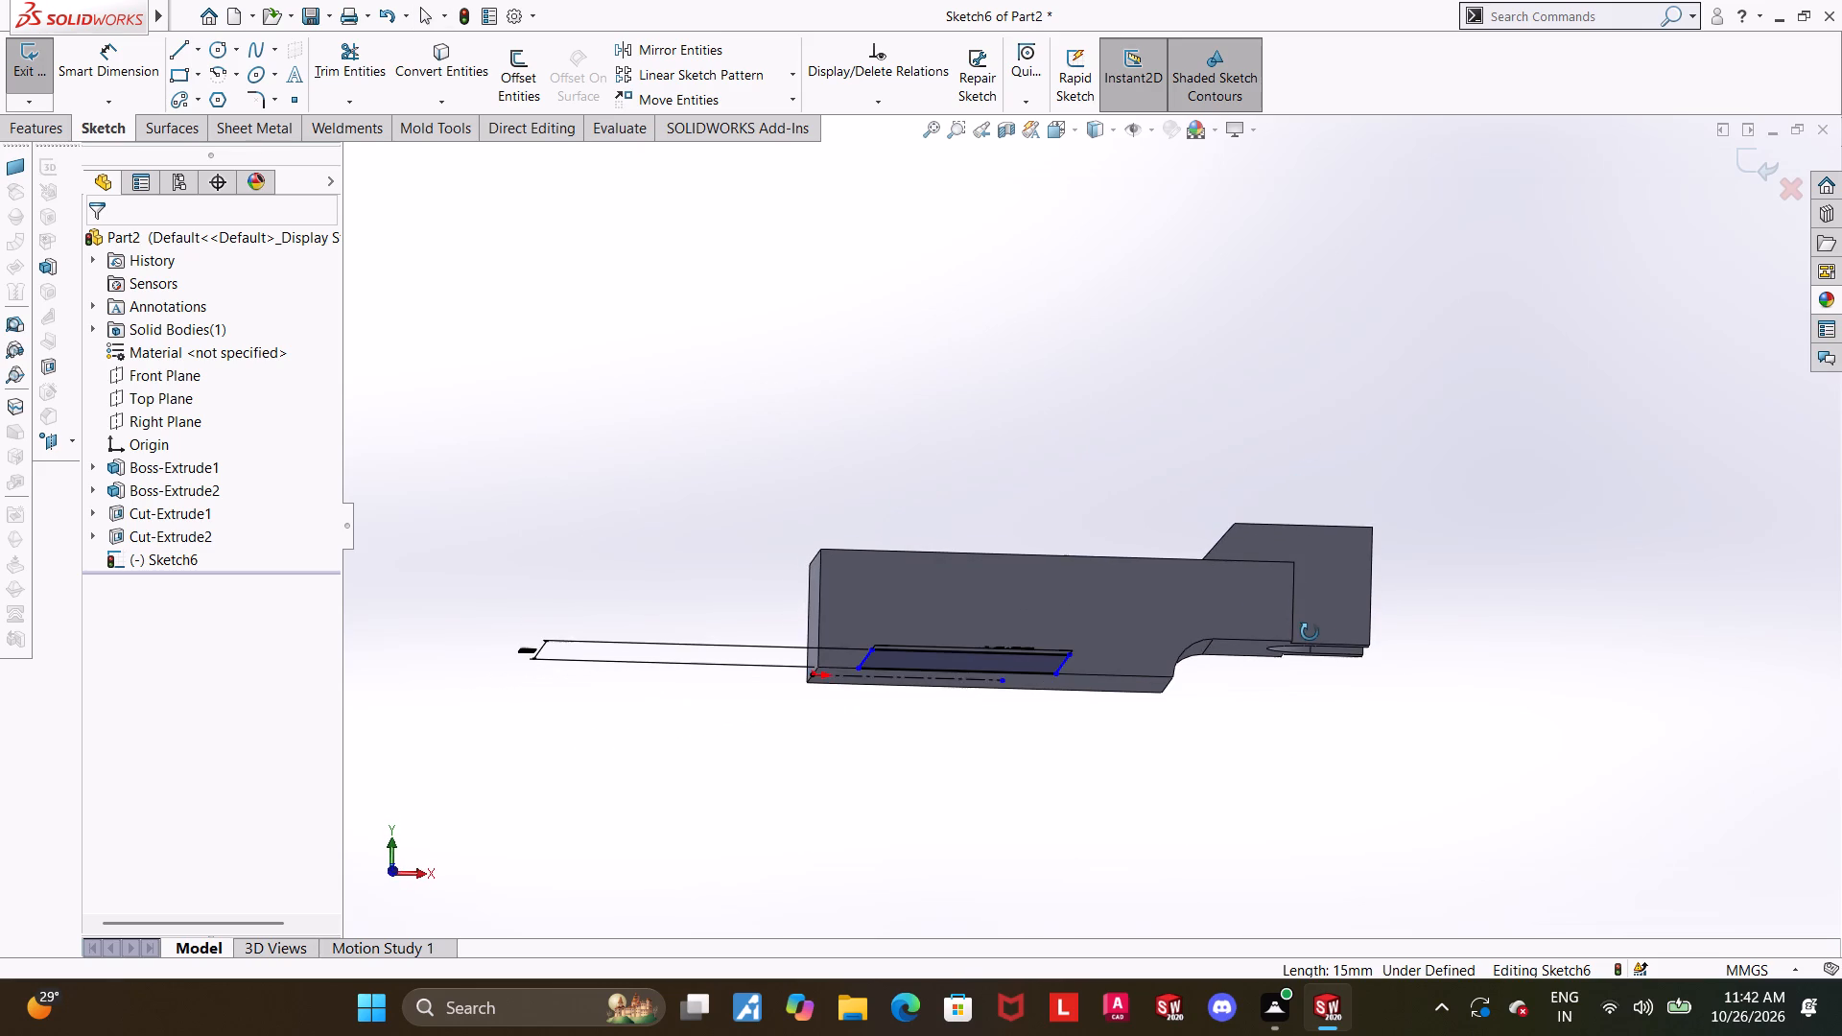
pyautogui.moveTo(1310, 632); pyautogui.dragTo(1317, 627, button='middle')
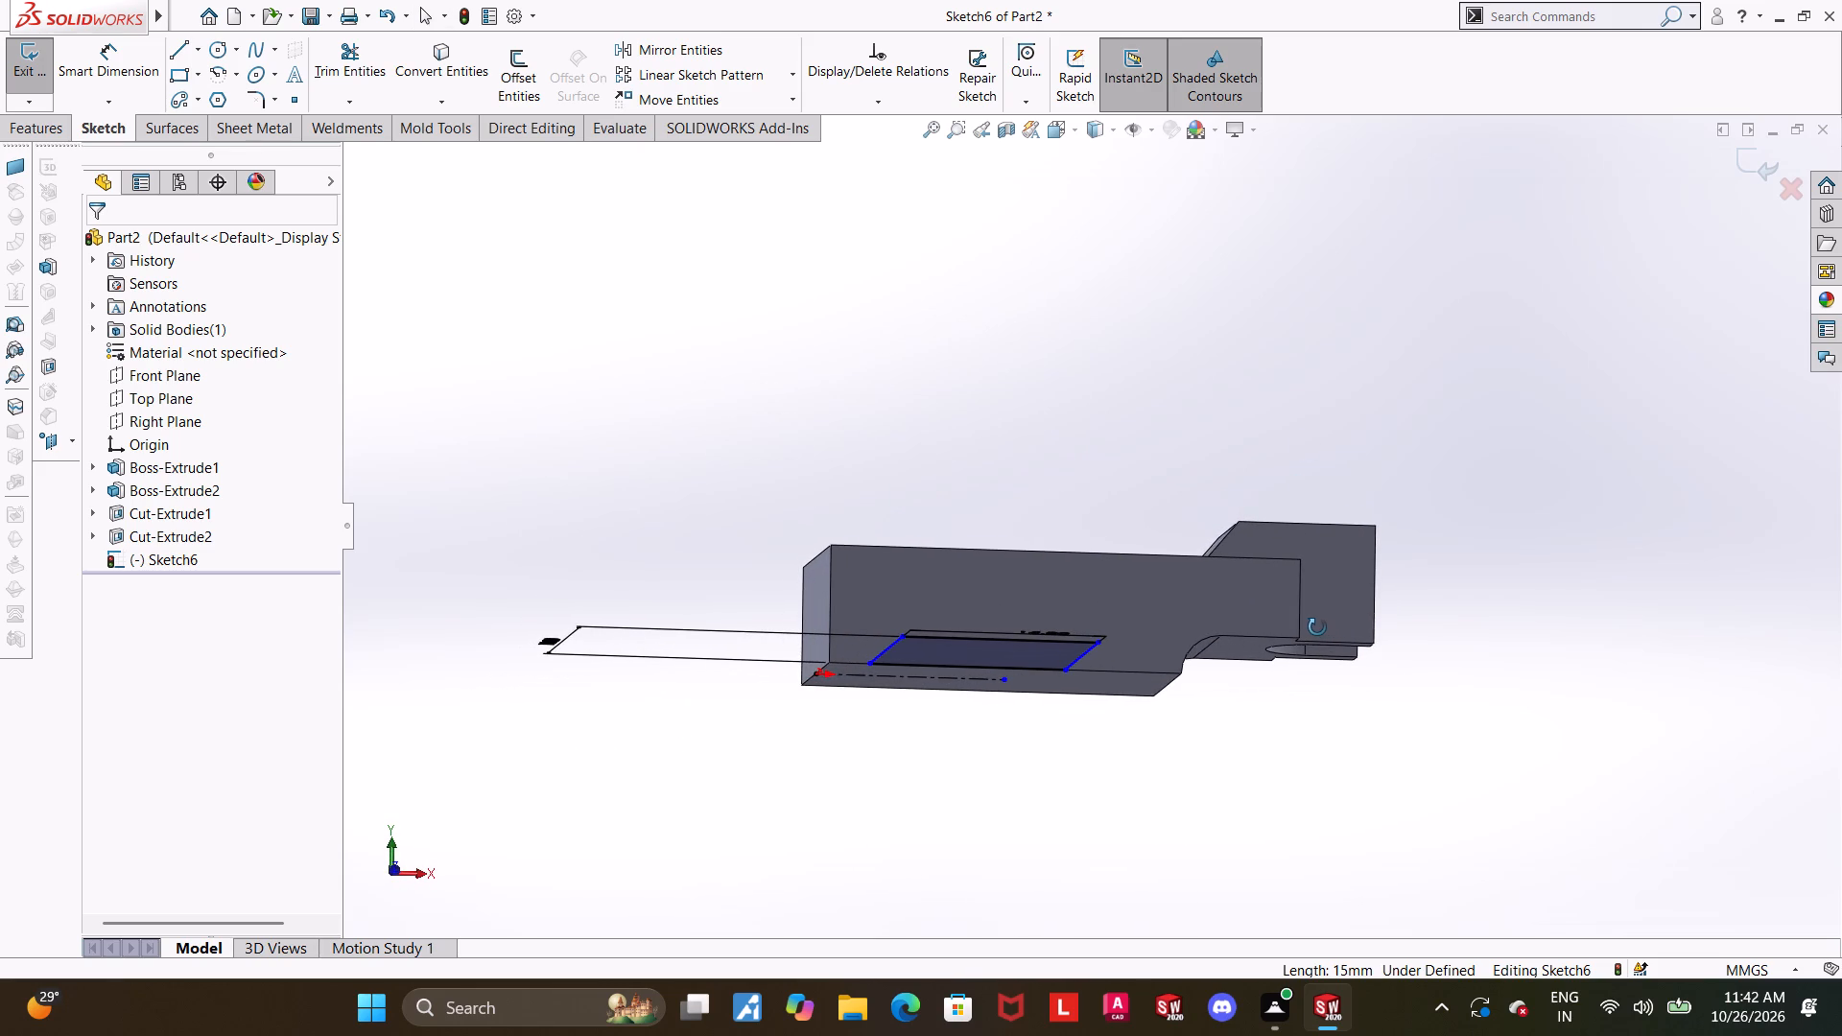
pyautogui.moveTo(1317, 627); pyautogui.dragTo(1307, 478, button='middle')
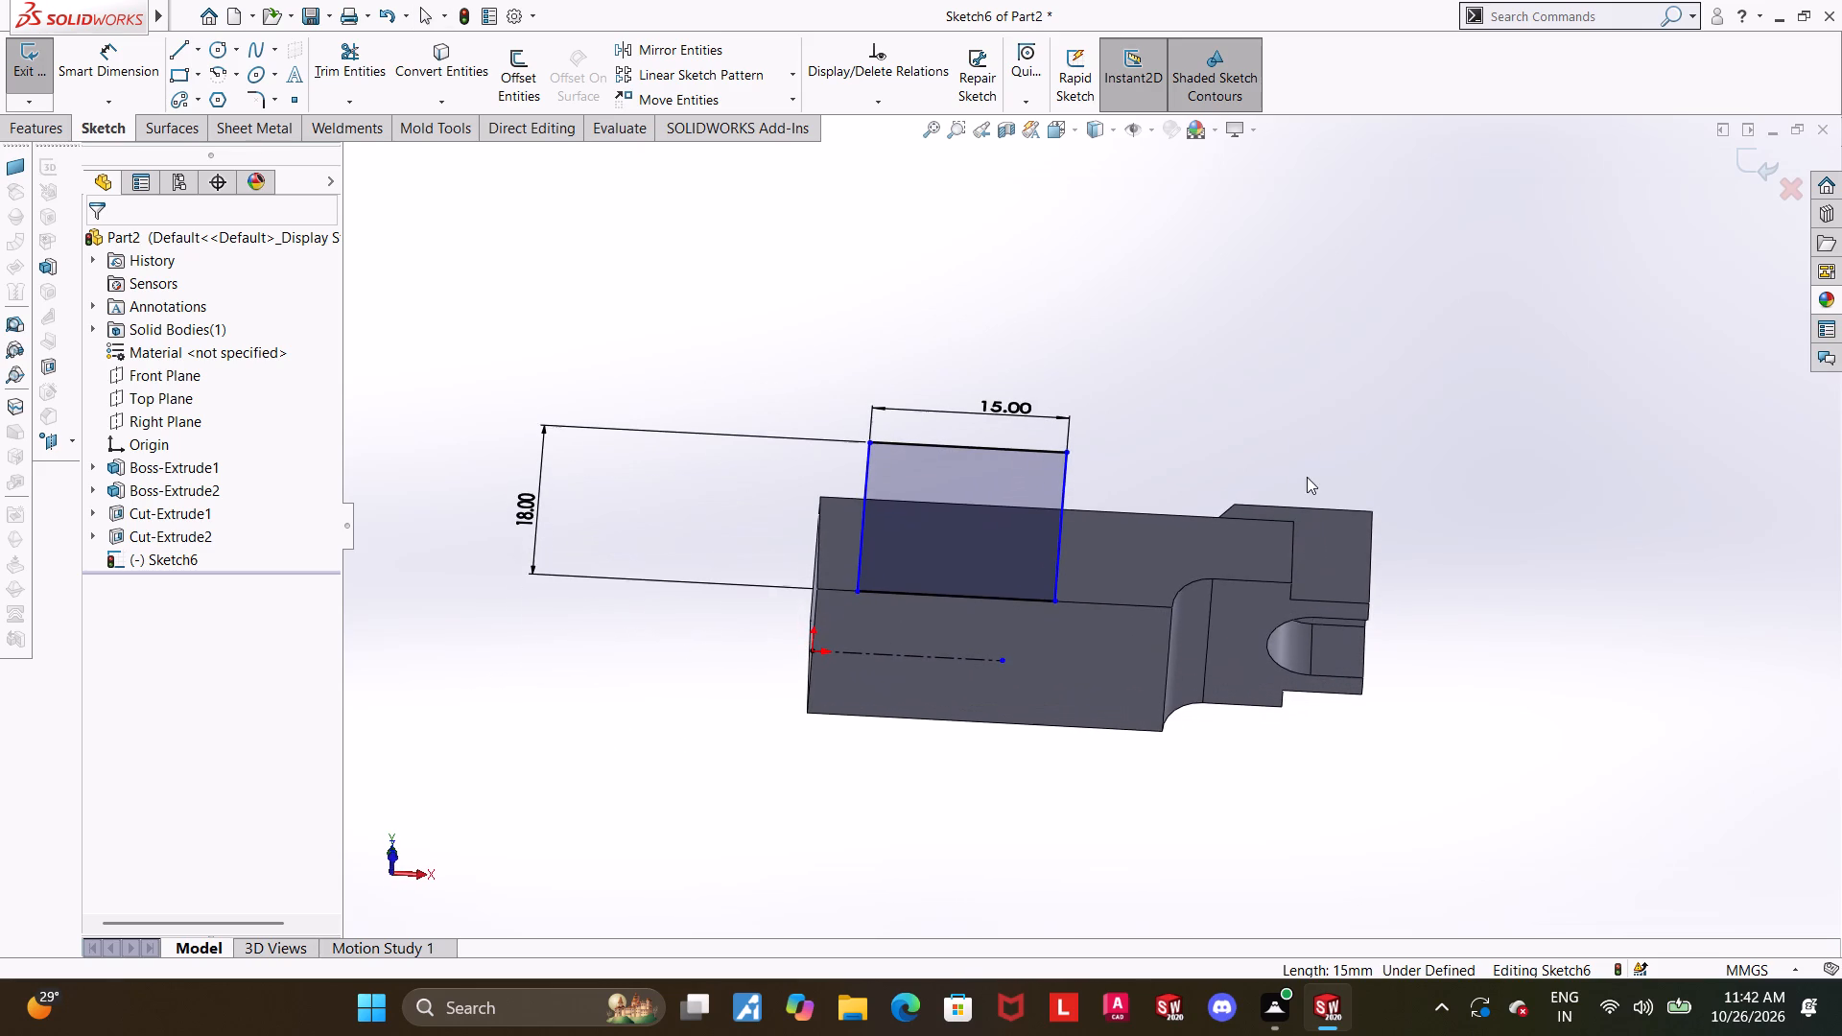
# Measure the distance on the body's underside between the origin-end edge and the near edge of the concave rounded face.
pyautogui.scroll(-2, 1258, 636)
pyautogui.click(621, 117)
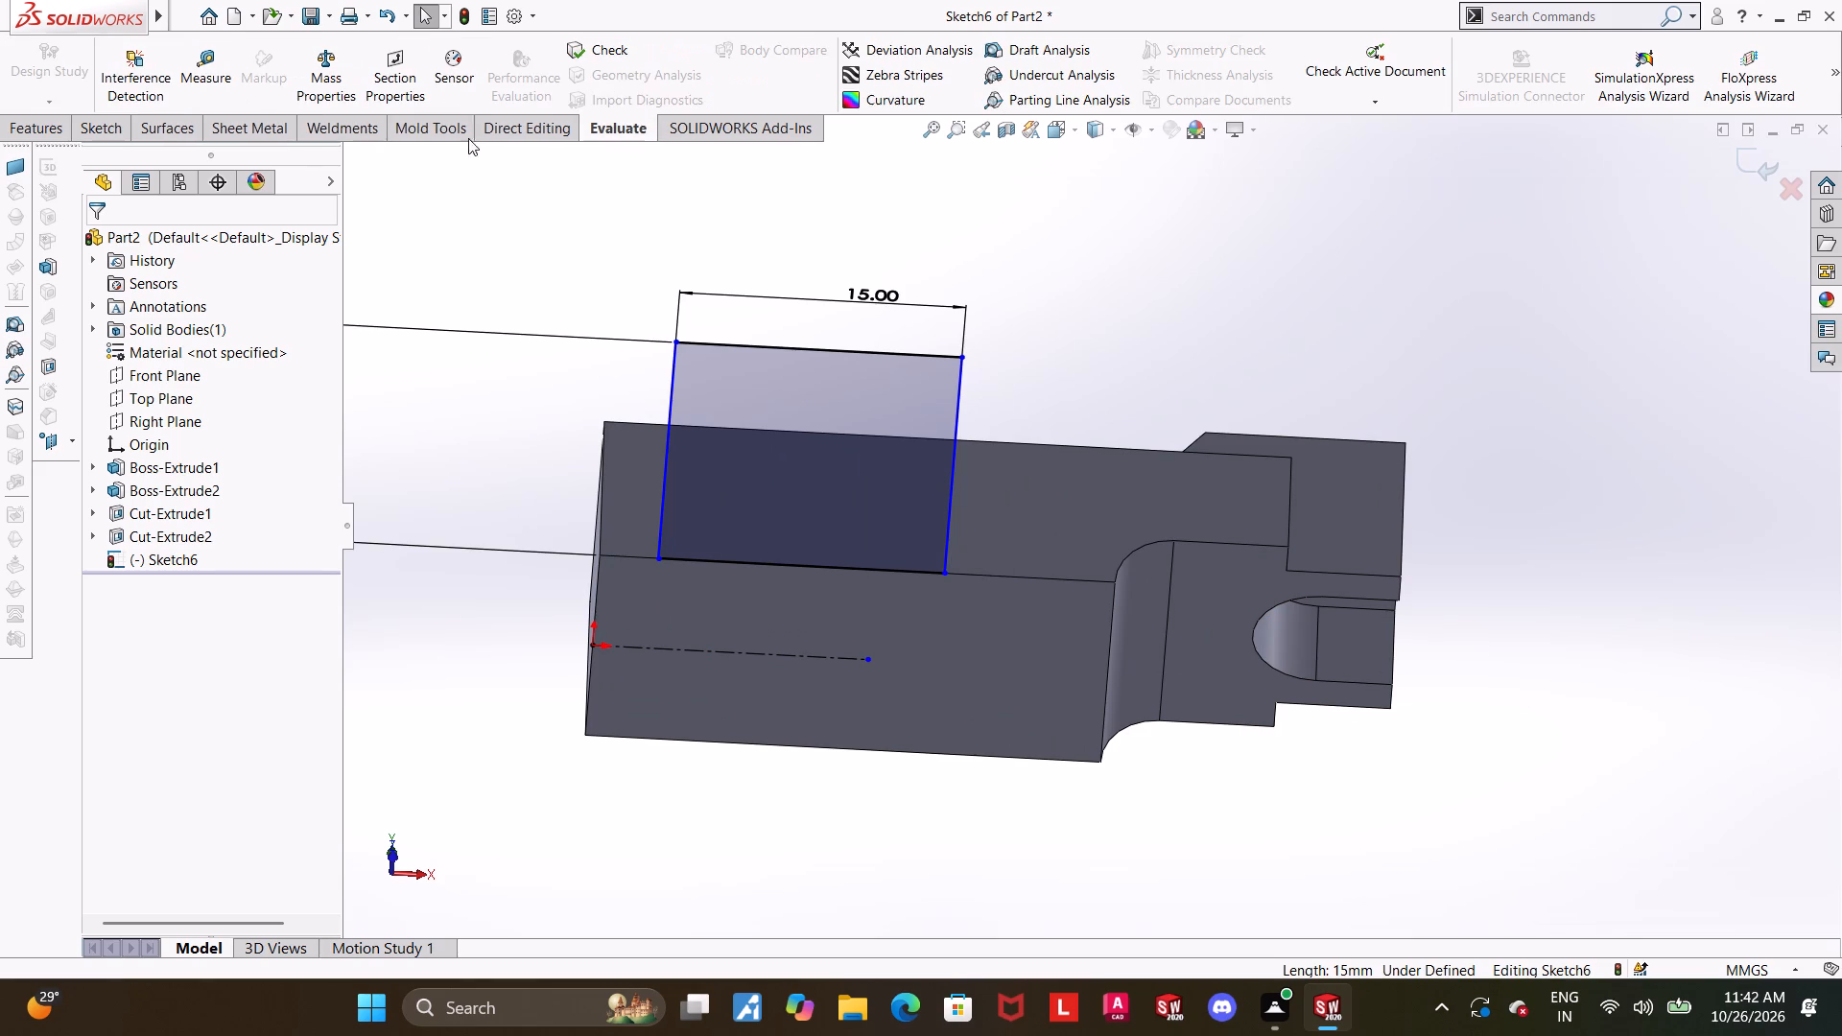
pyautogui.click(225, 64)
pyautogui.click(1110, 653)
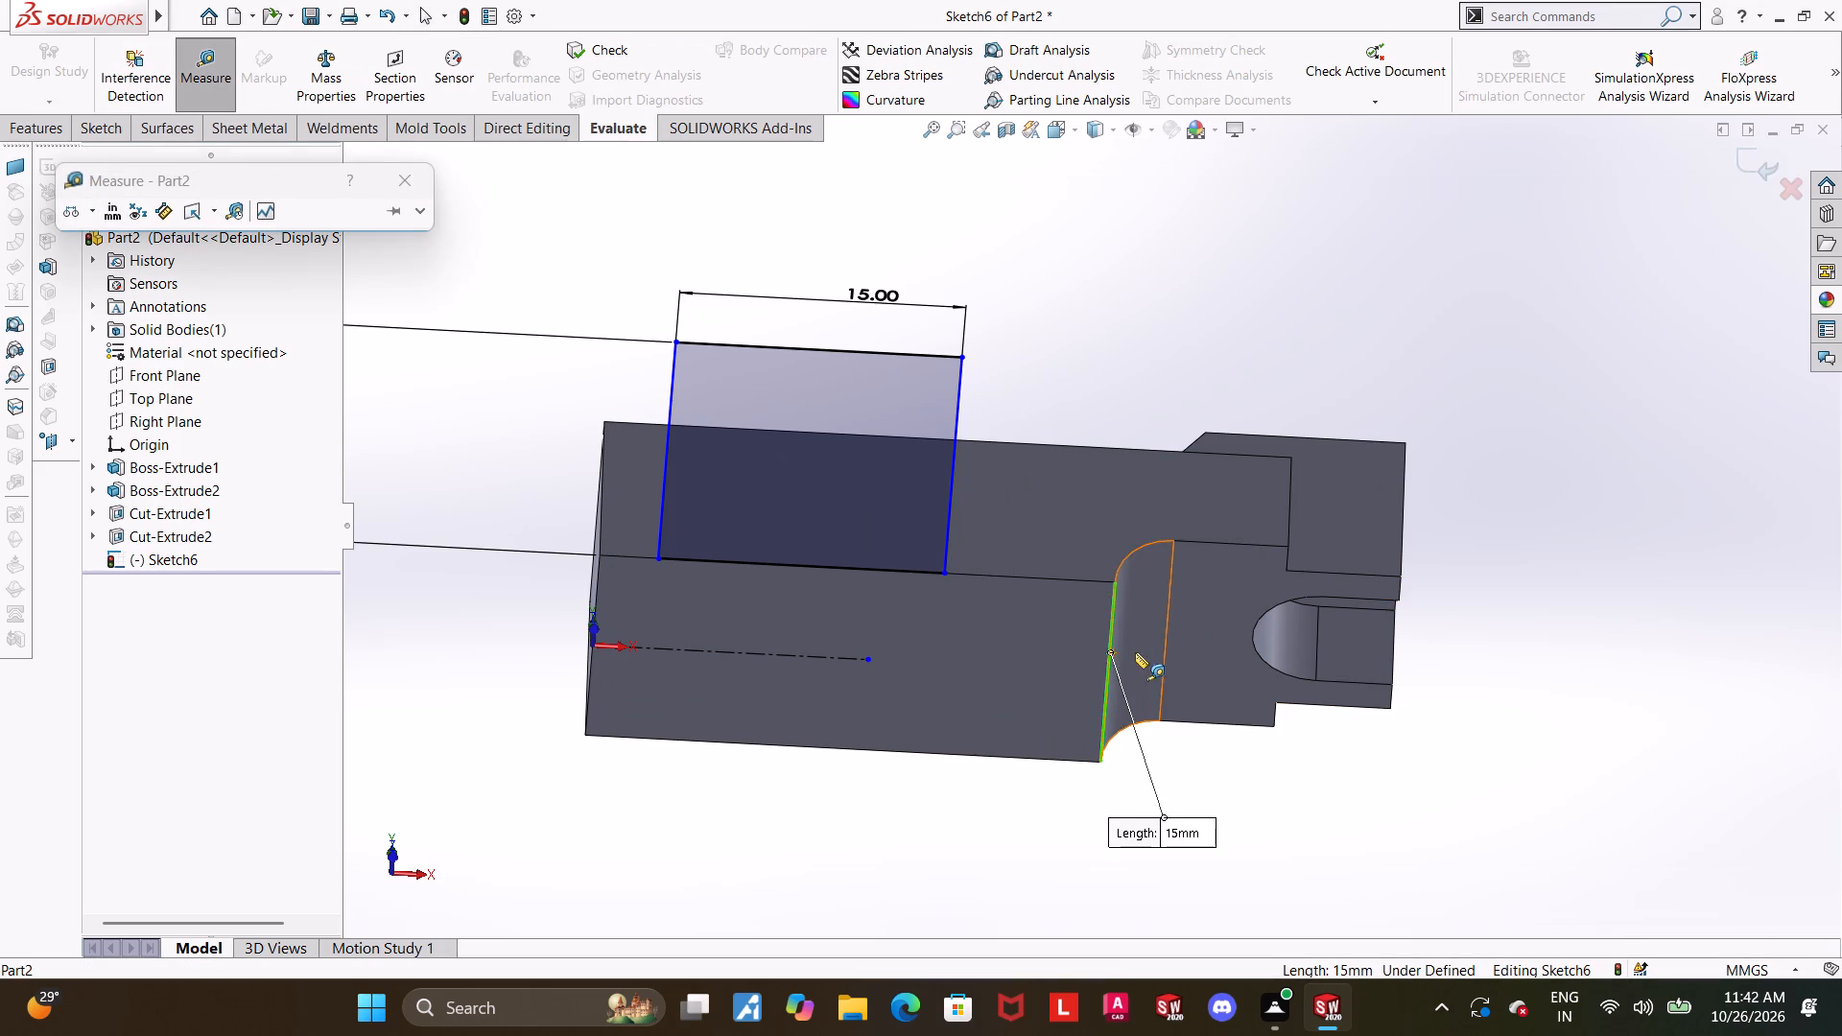
pyautogui.moveTo(1135, 652); pyautogui.dragTo(1176, 670, button='middle')
pyautogui.click(669, 603)
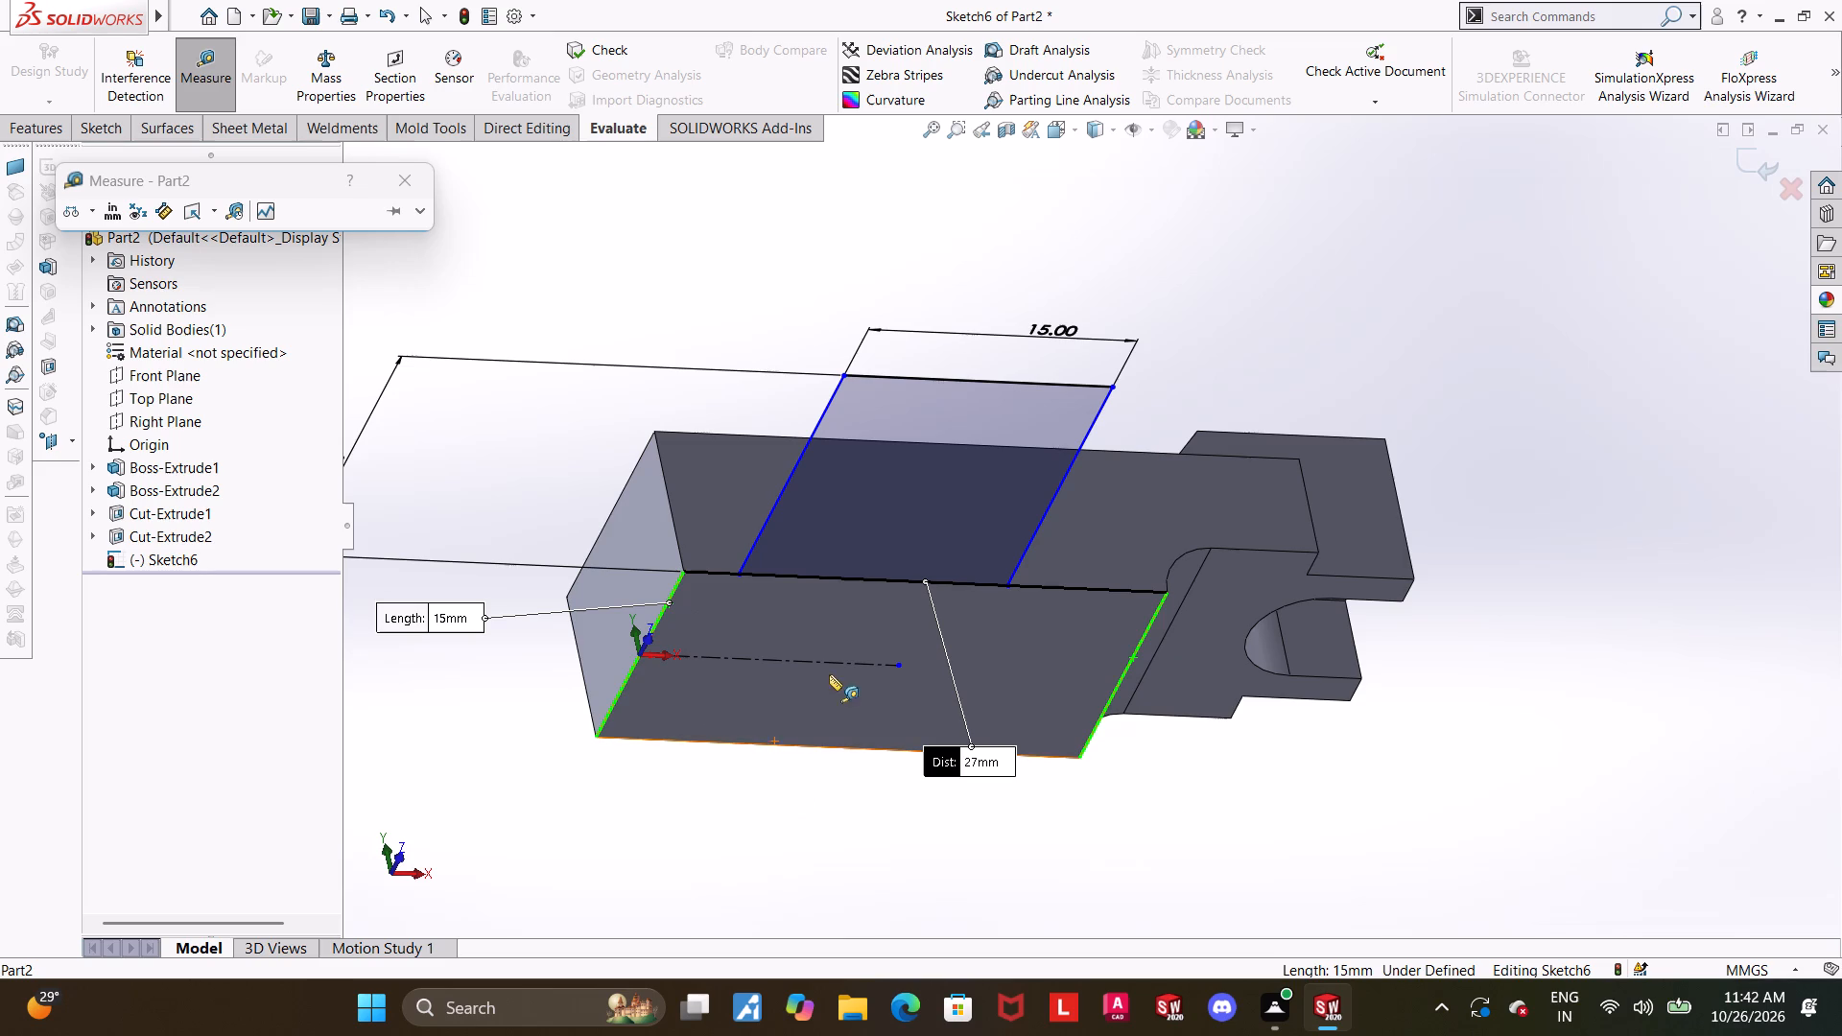
pyautogui.scroll(1, 1131, 598)
pyautogui.press('Escape')
# Measure the concave rounded face between the body's underside and the hooked end.
pyautogui.moveTo(1224, 586); pyautogui.dragTo(1213, 670, button='middle')
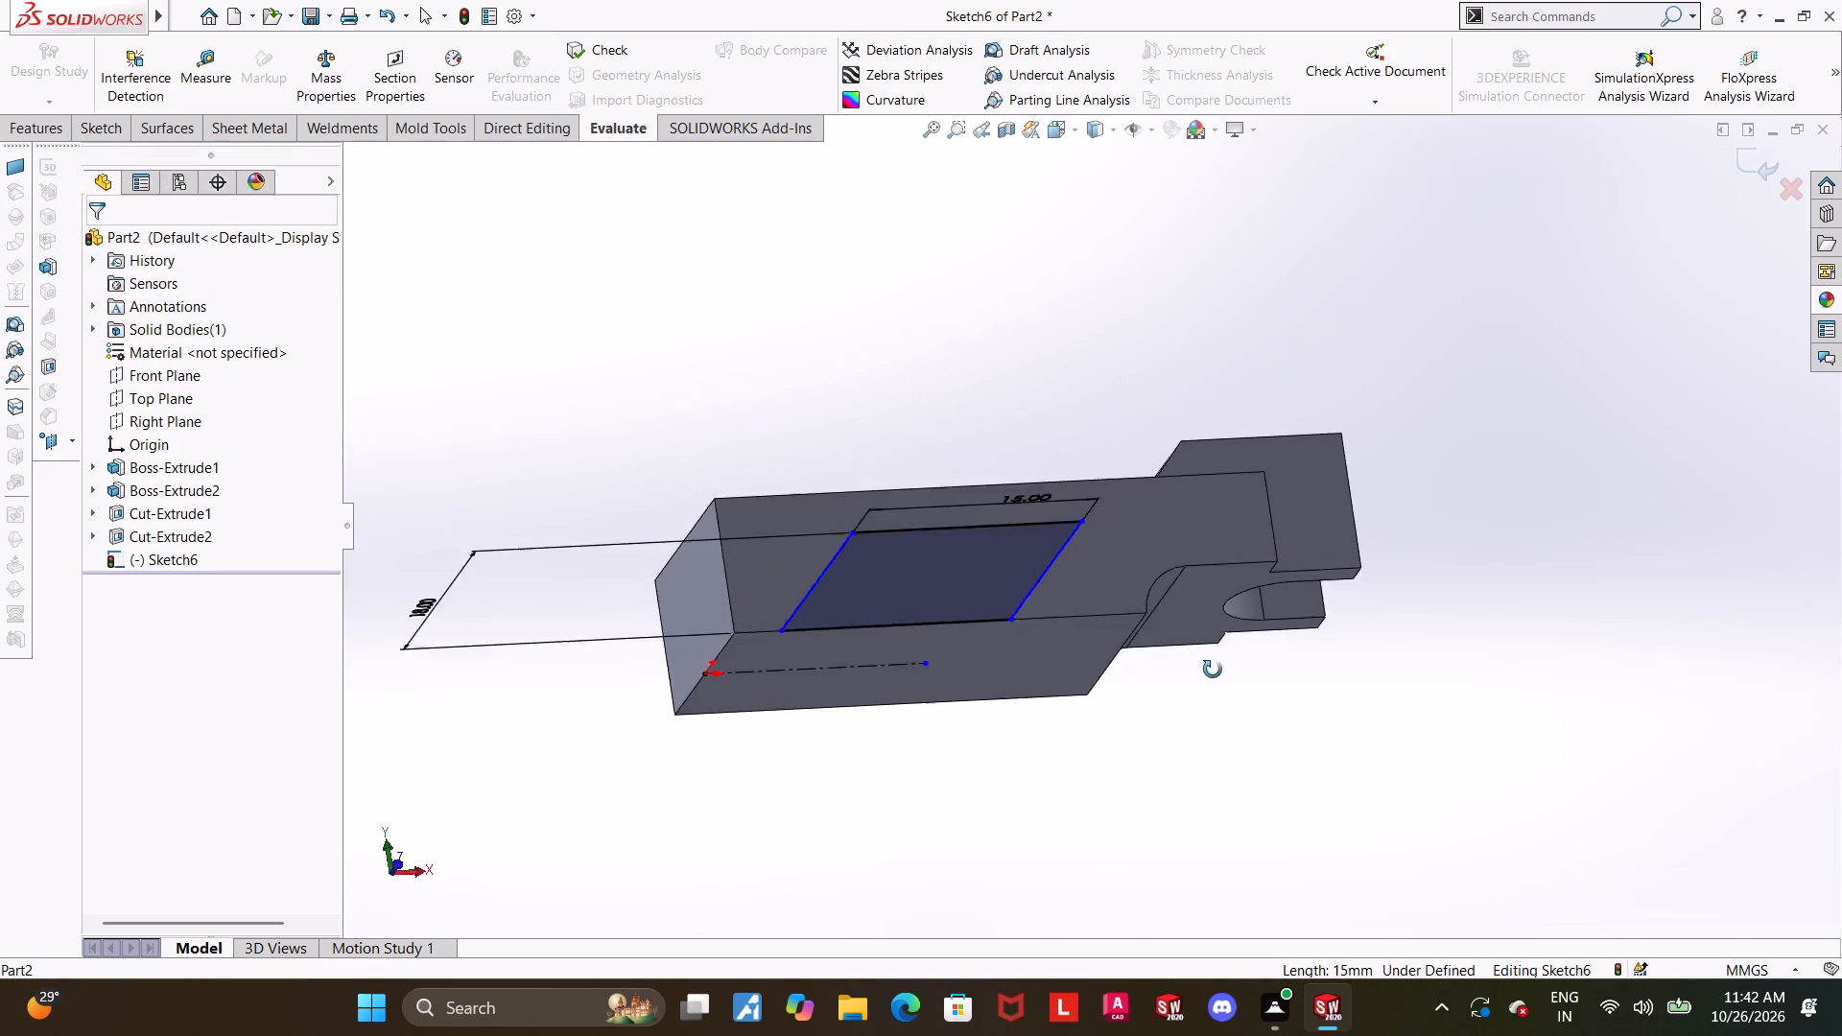
pyautogui.moveTo(1213, 670); pyautogui.dragTo(1152, 657, button='middle')
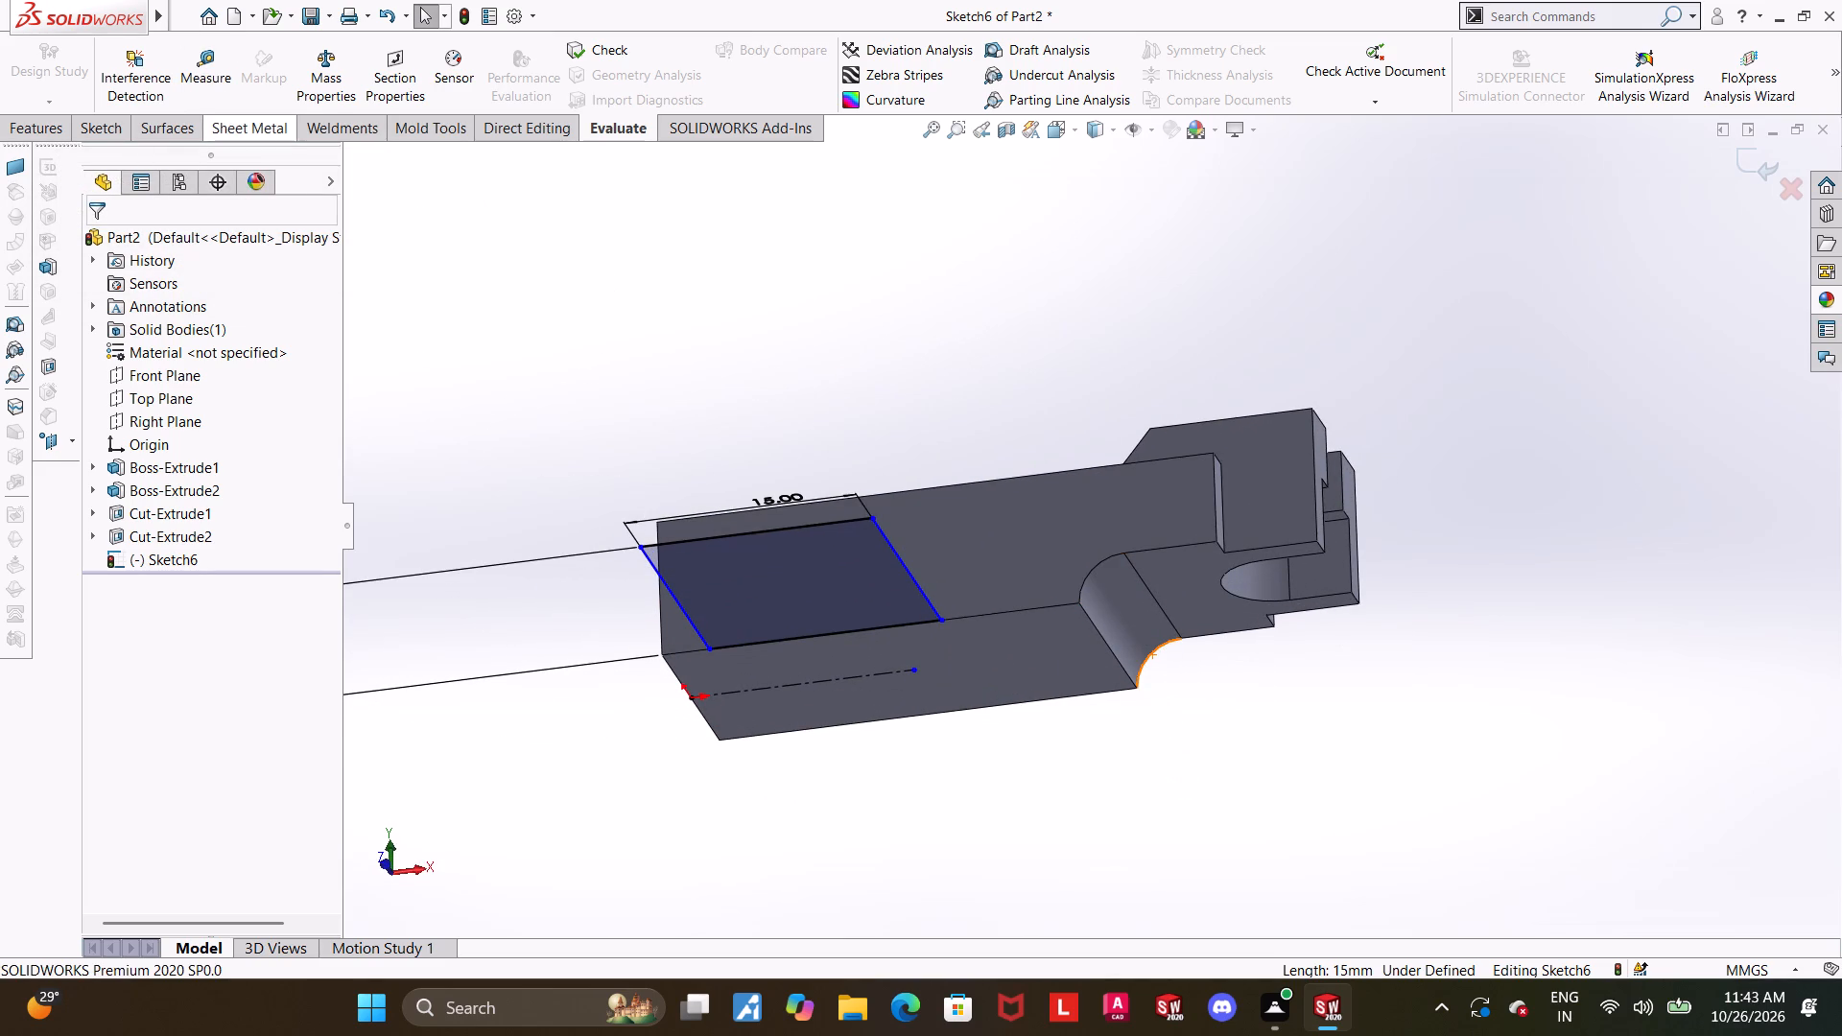
pyautogui.click(218, 66)
pyautogui.click(1086, 602)
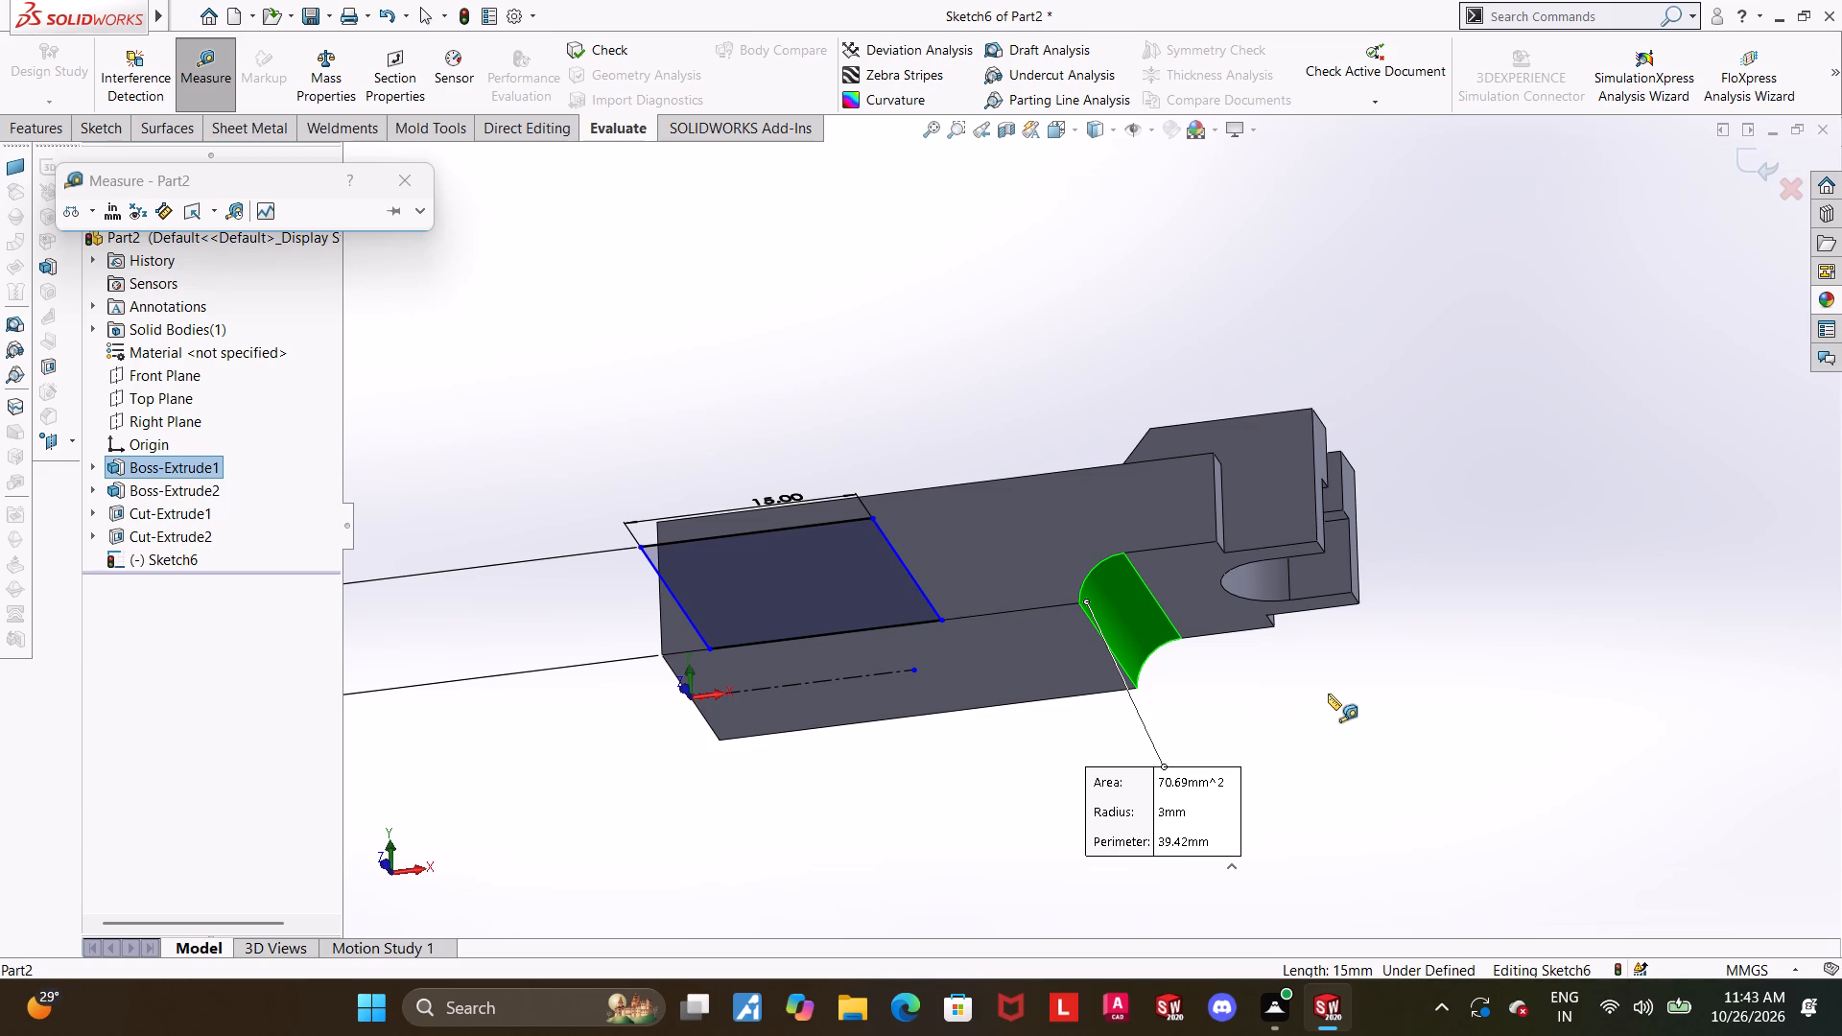
pyautogui.press('Escape')
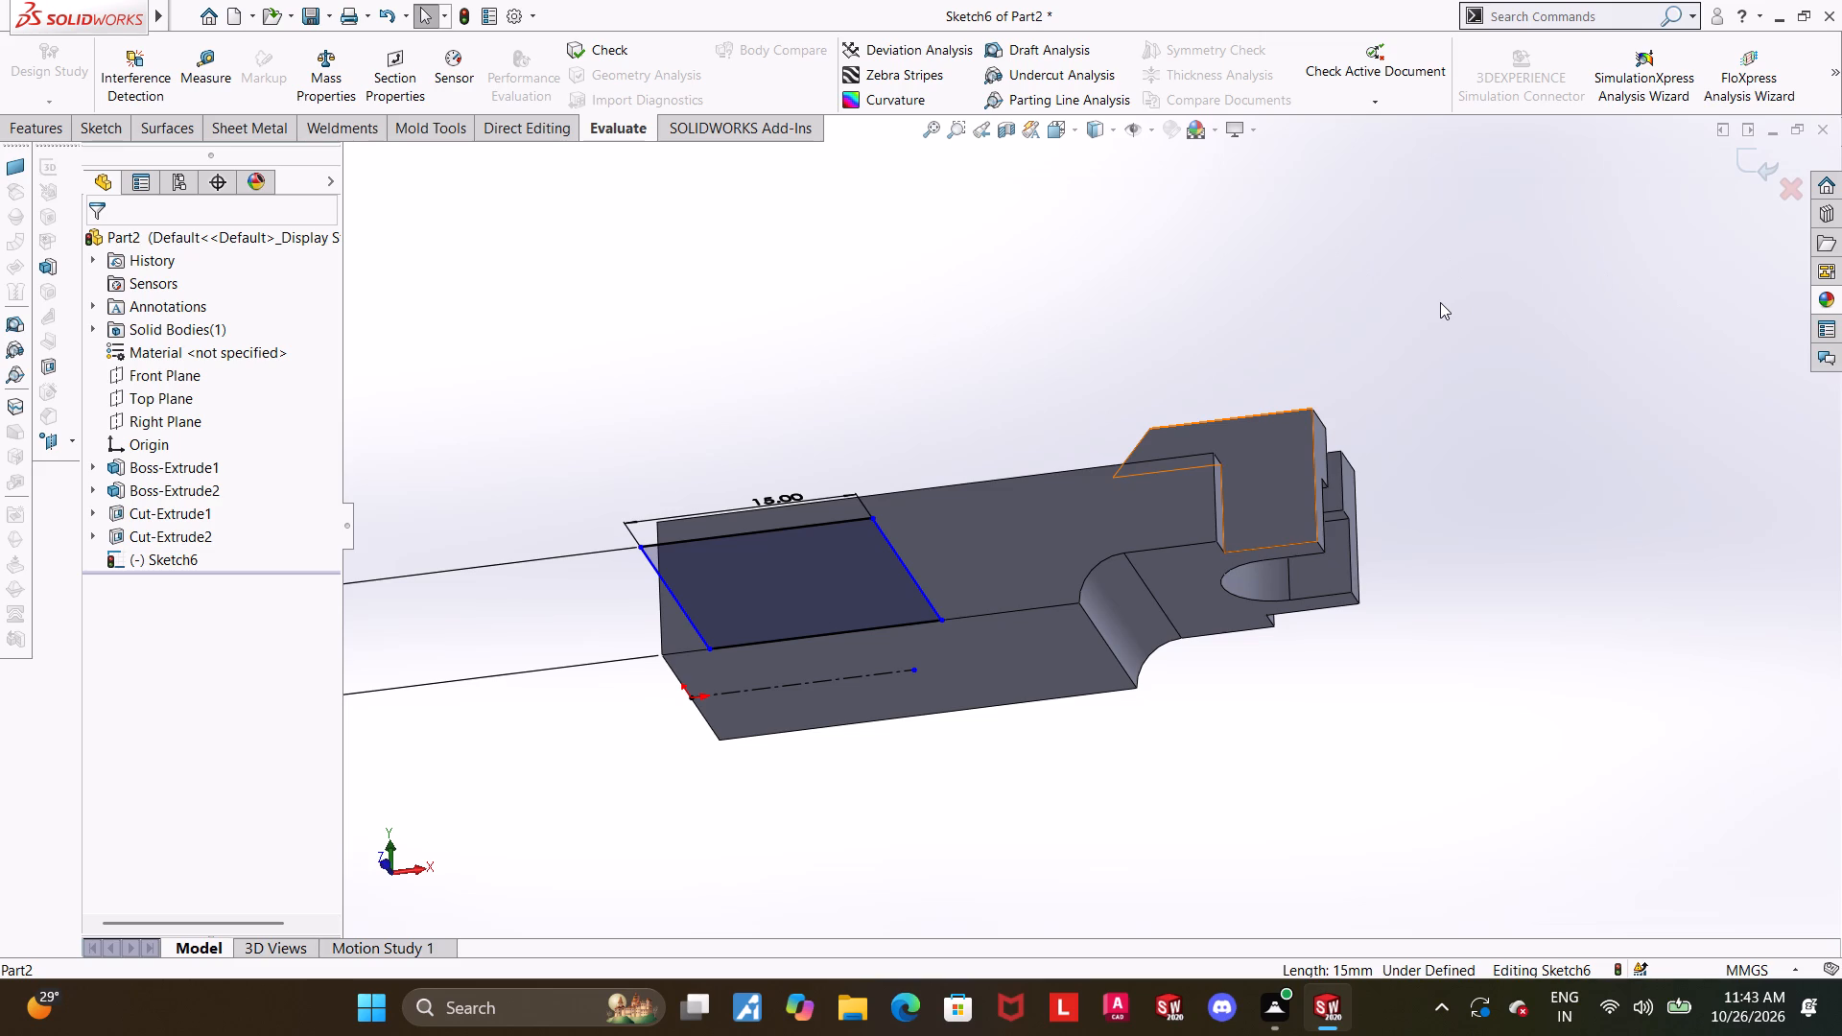
# Examine the rectangle sketch's position relative to the body from several sides.
pyautogui.scroll(1, 1584, 327)
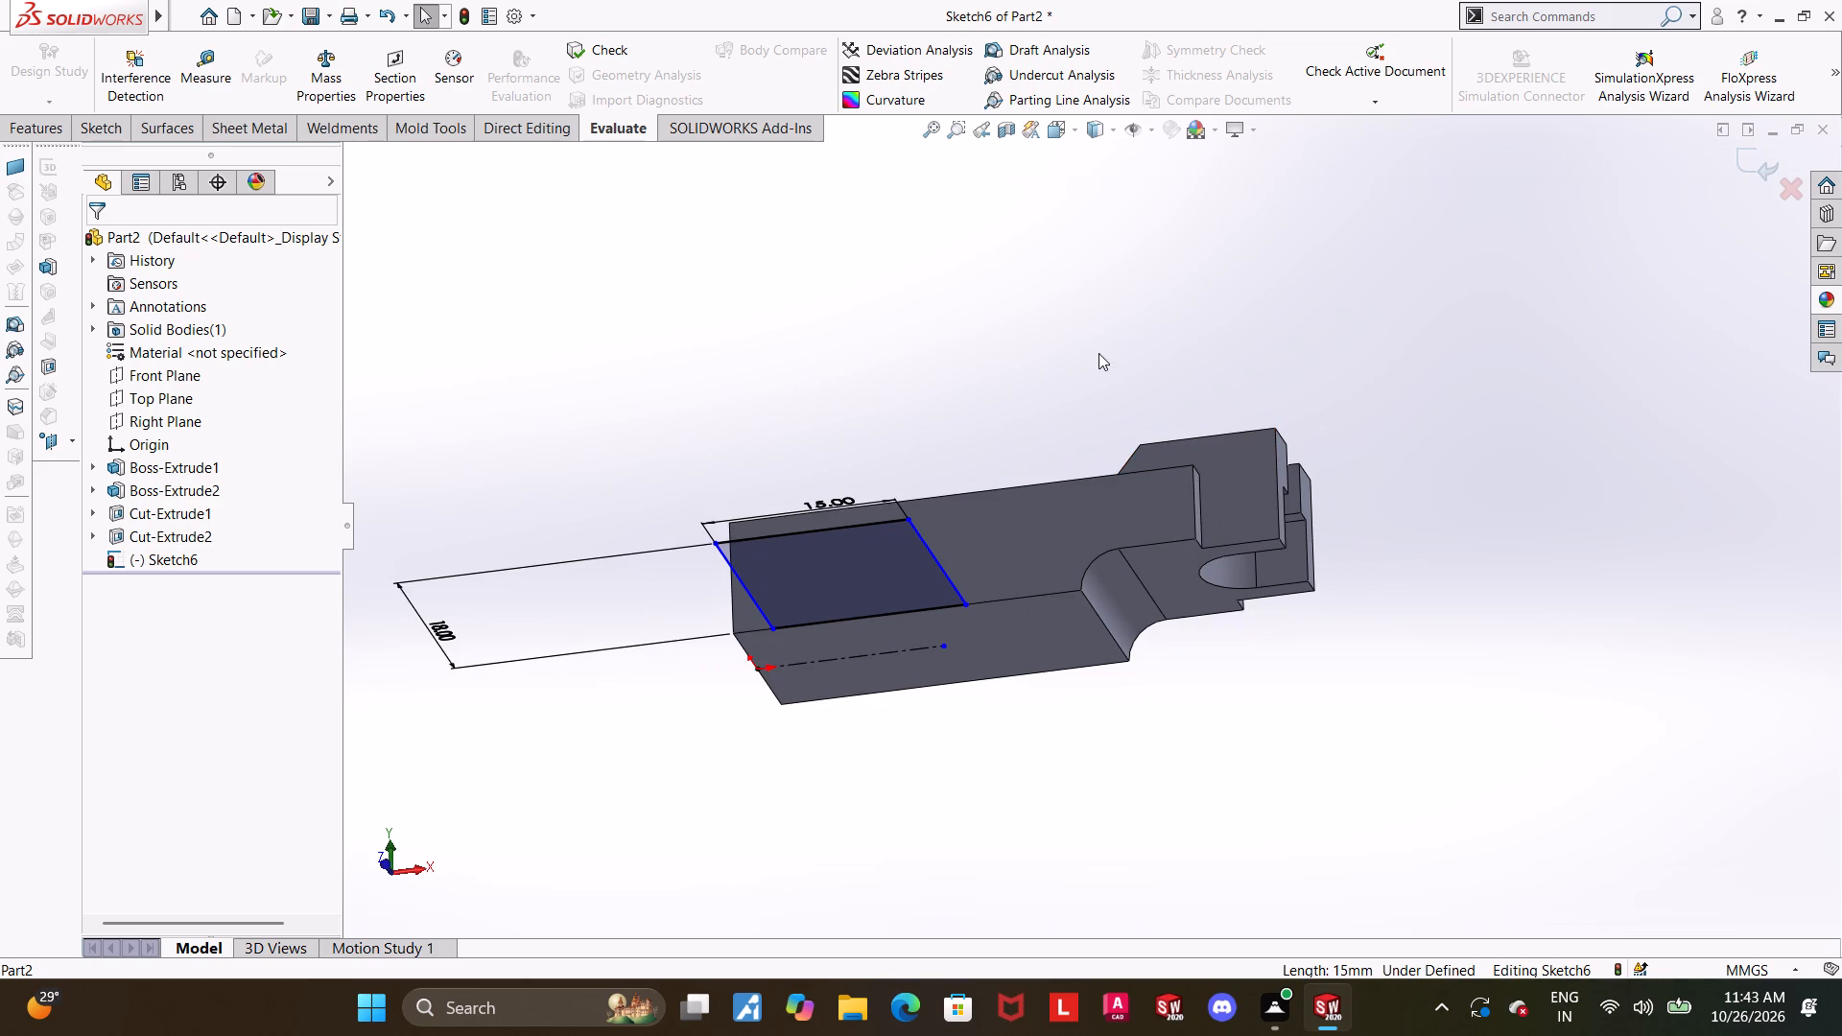
pyautogui.scroll(-1, 998, 358)
pyautogui.moveTo(1006, 370); pyautogui.dragTo(998, 459, button='middle')
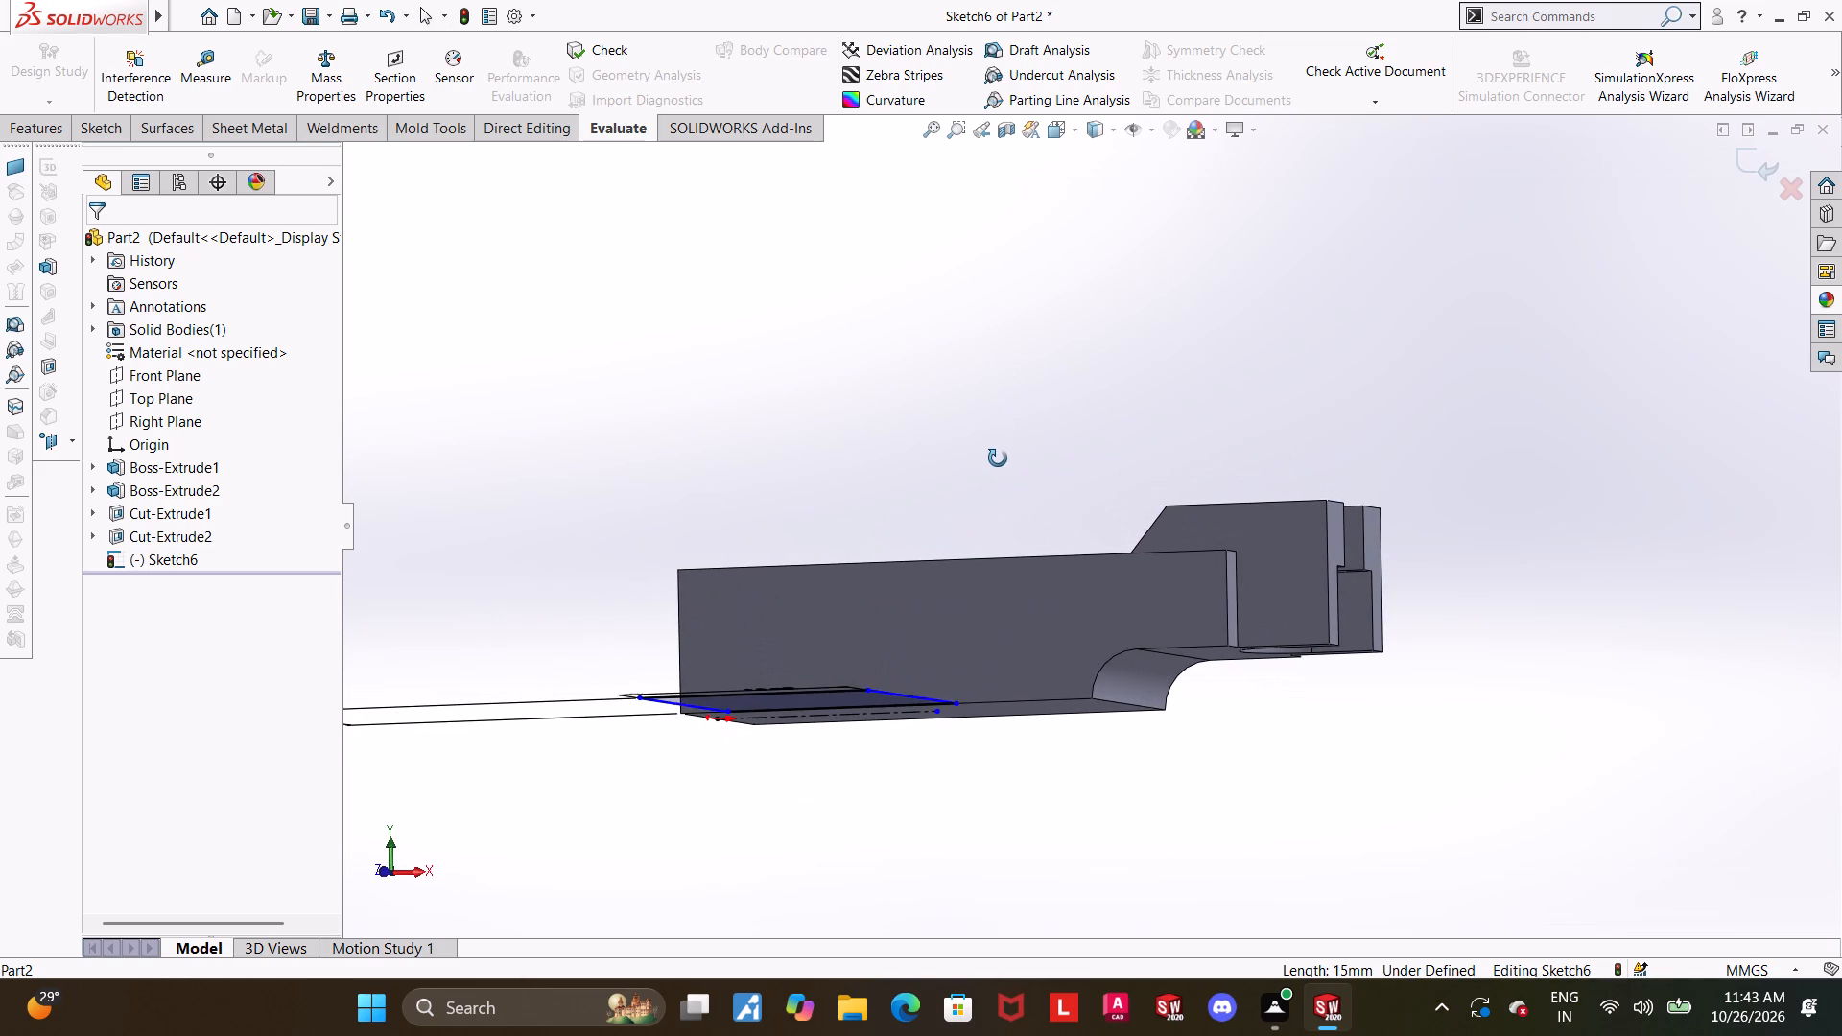
pyautogui.moveTo(998, 459); pyautogui.dragTo(1036, 556, button='middle')
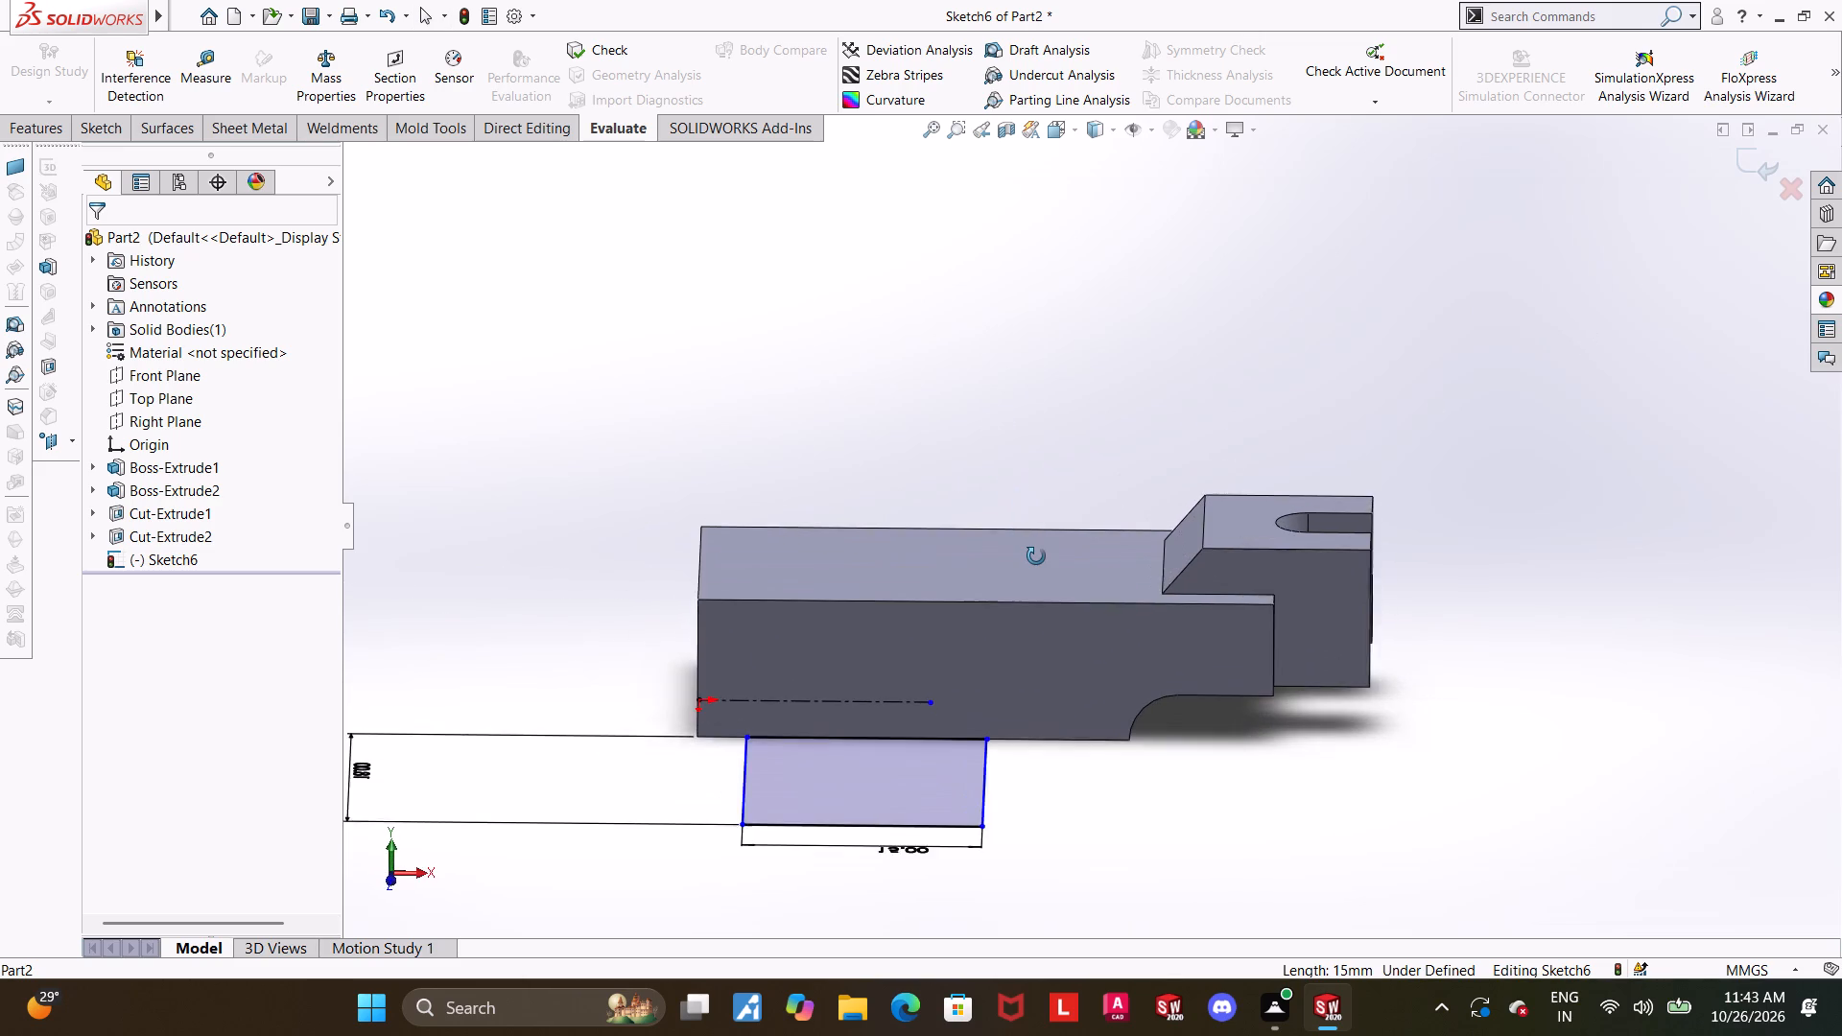
pyautogui.moveTo(1036, 556); pyautogui.dragTo(1145, 546, button='middle')
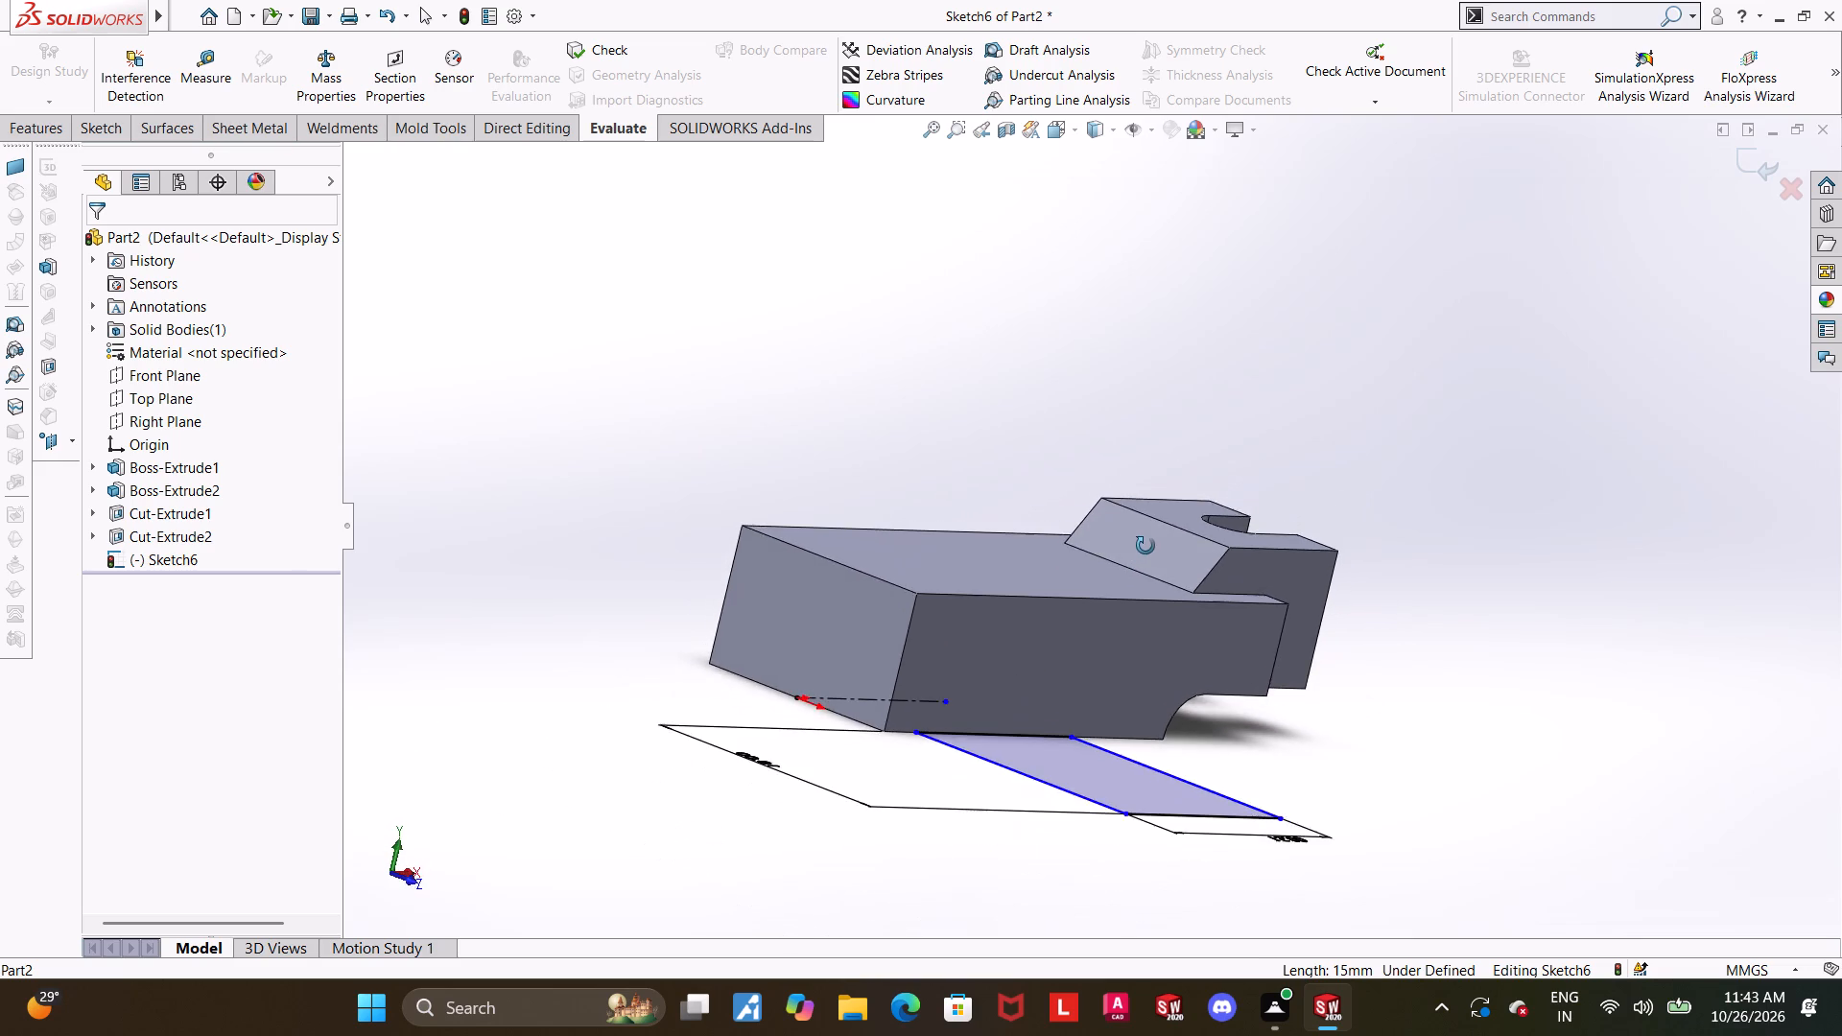
pyautogui.moveTo(1145, 546); pyautogui.dragTo(1115, 531, button='middle')
pyautogui.scroll(3, 1145, 500)
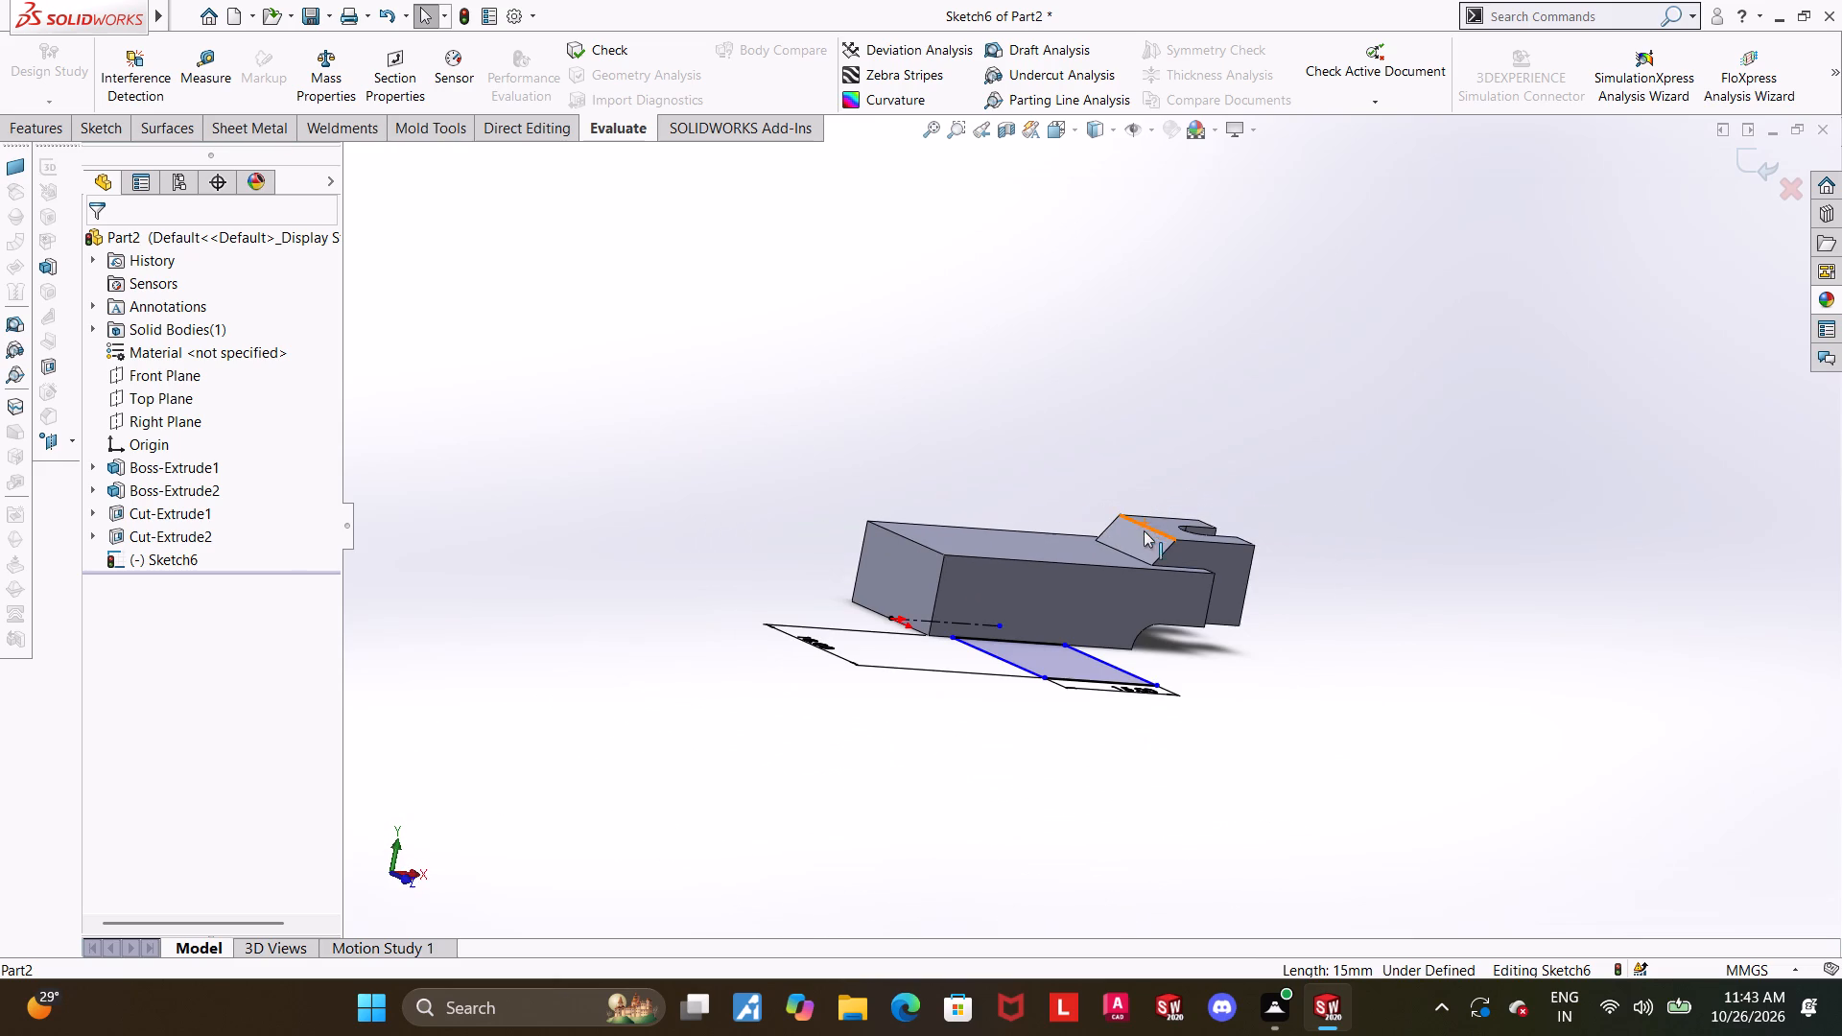
pyautogui.scroll(2, 1147, 539)
pyautogui.moveTo(1149, 495); pyautogui.dragTo(1084, 572, button='middle')
pyautogui.scroll(1, 1069, 562)
pyautogui.scroll(-3, 1069, 562)
pyautogui.moveTo(1069, 565); pyautogui.dragTo(1056, 633, button='middle')
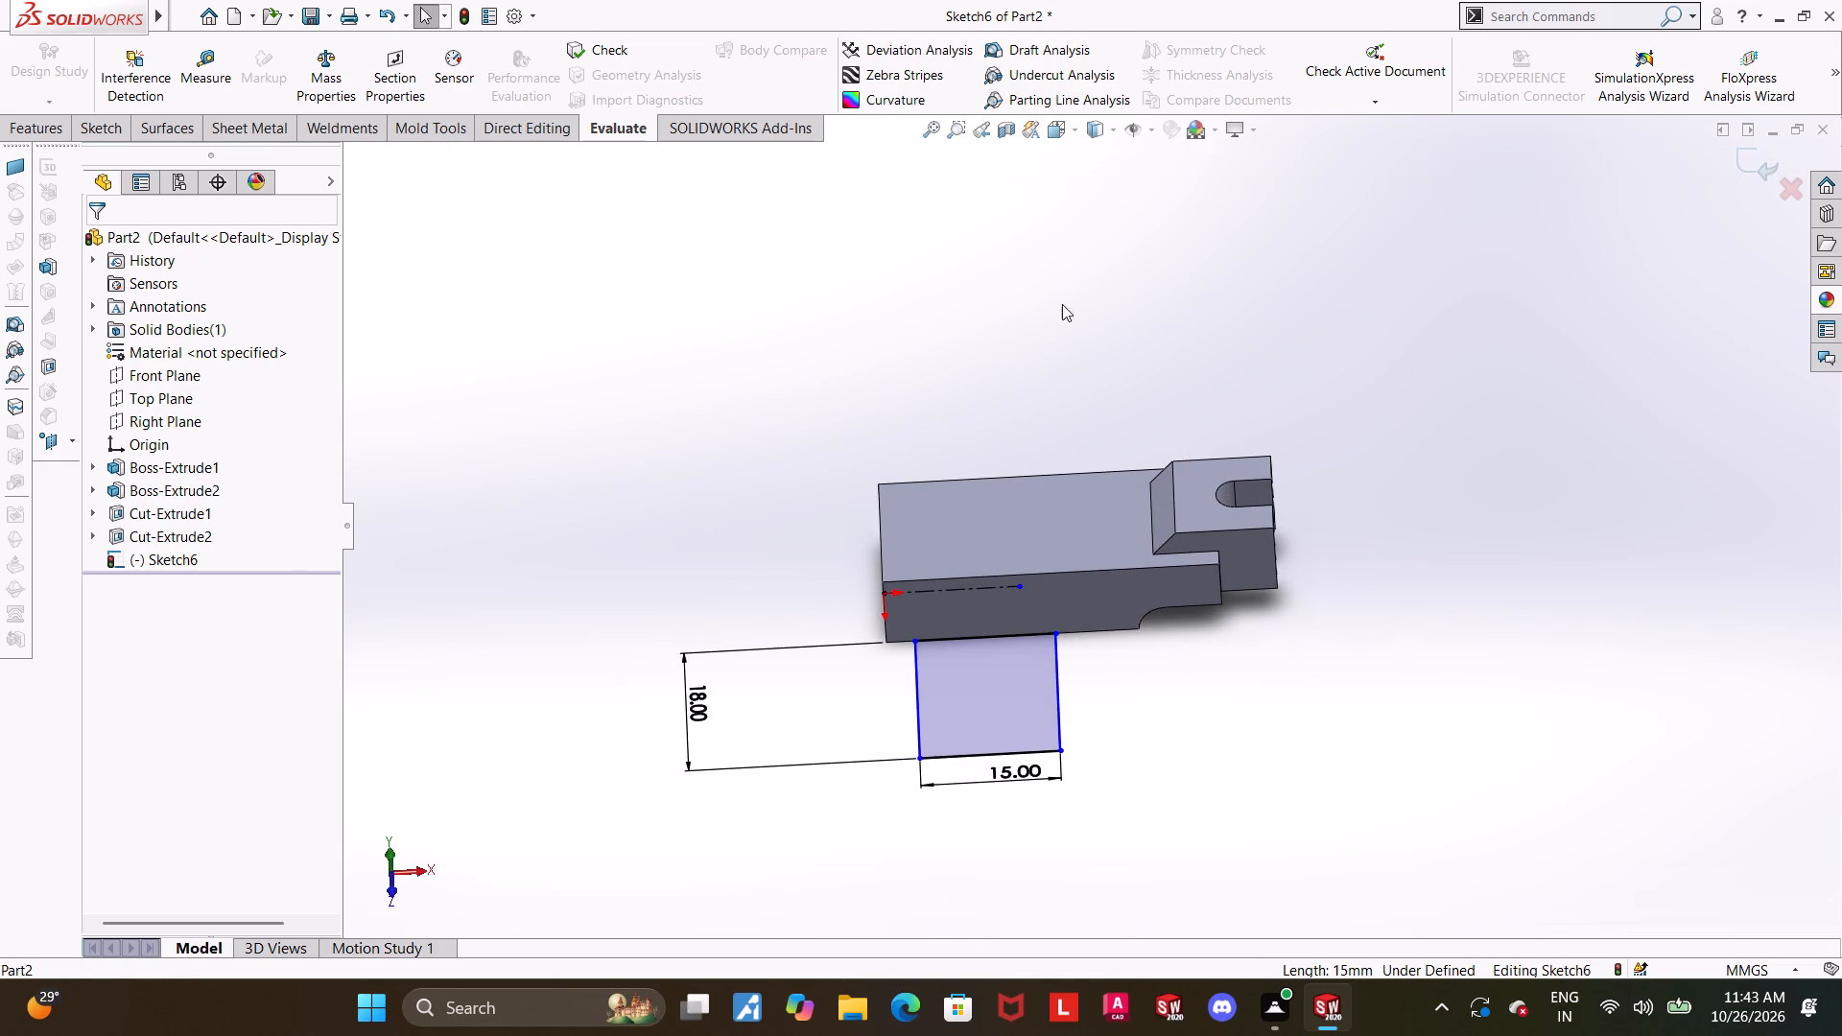
# Viewing the sketch plane square-on, dimension the distance from the body's origin-end edge to the rectangle's far side at 21 mm.
pyautogui.click(1051, 133)
pyautogui.click(902, 471)
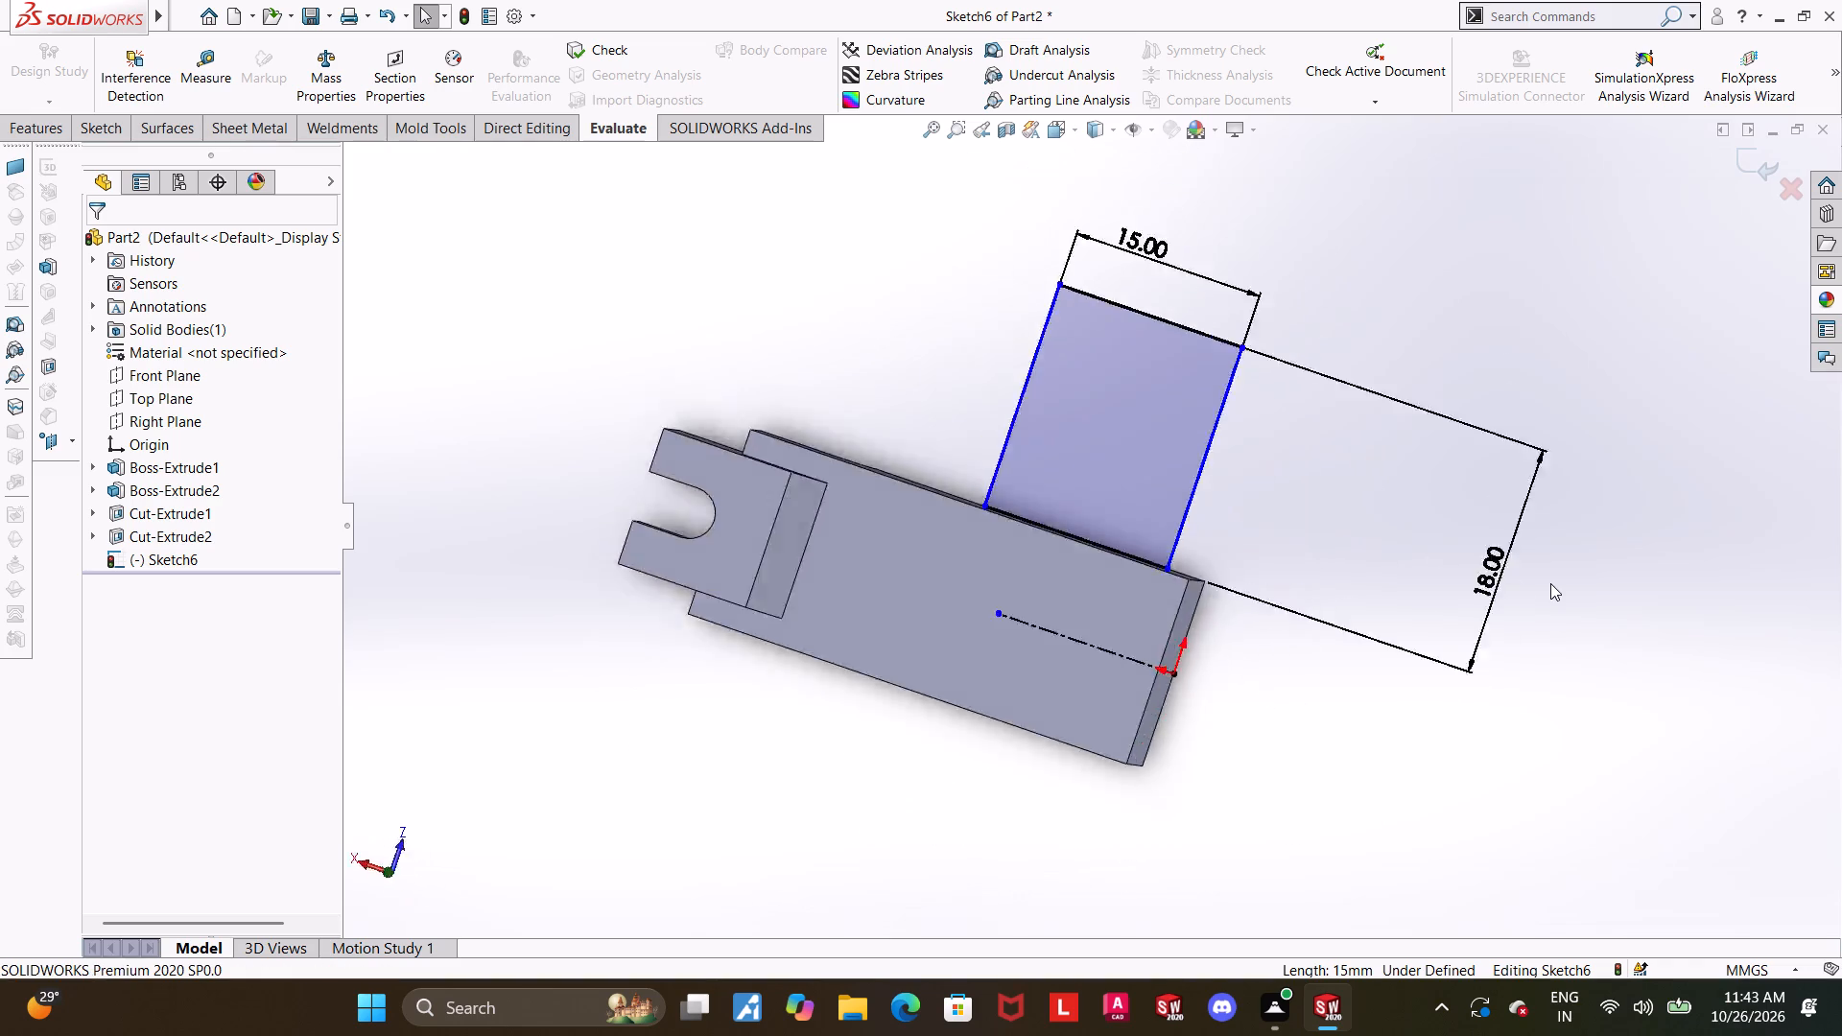
pyautogui.scroll(2, 1550, 583)
pyautogui.scroll(-1, 1074, 462)
pyautogui.scroll(-1, 1087, 380)
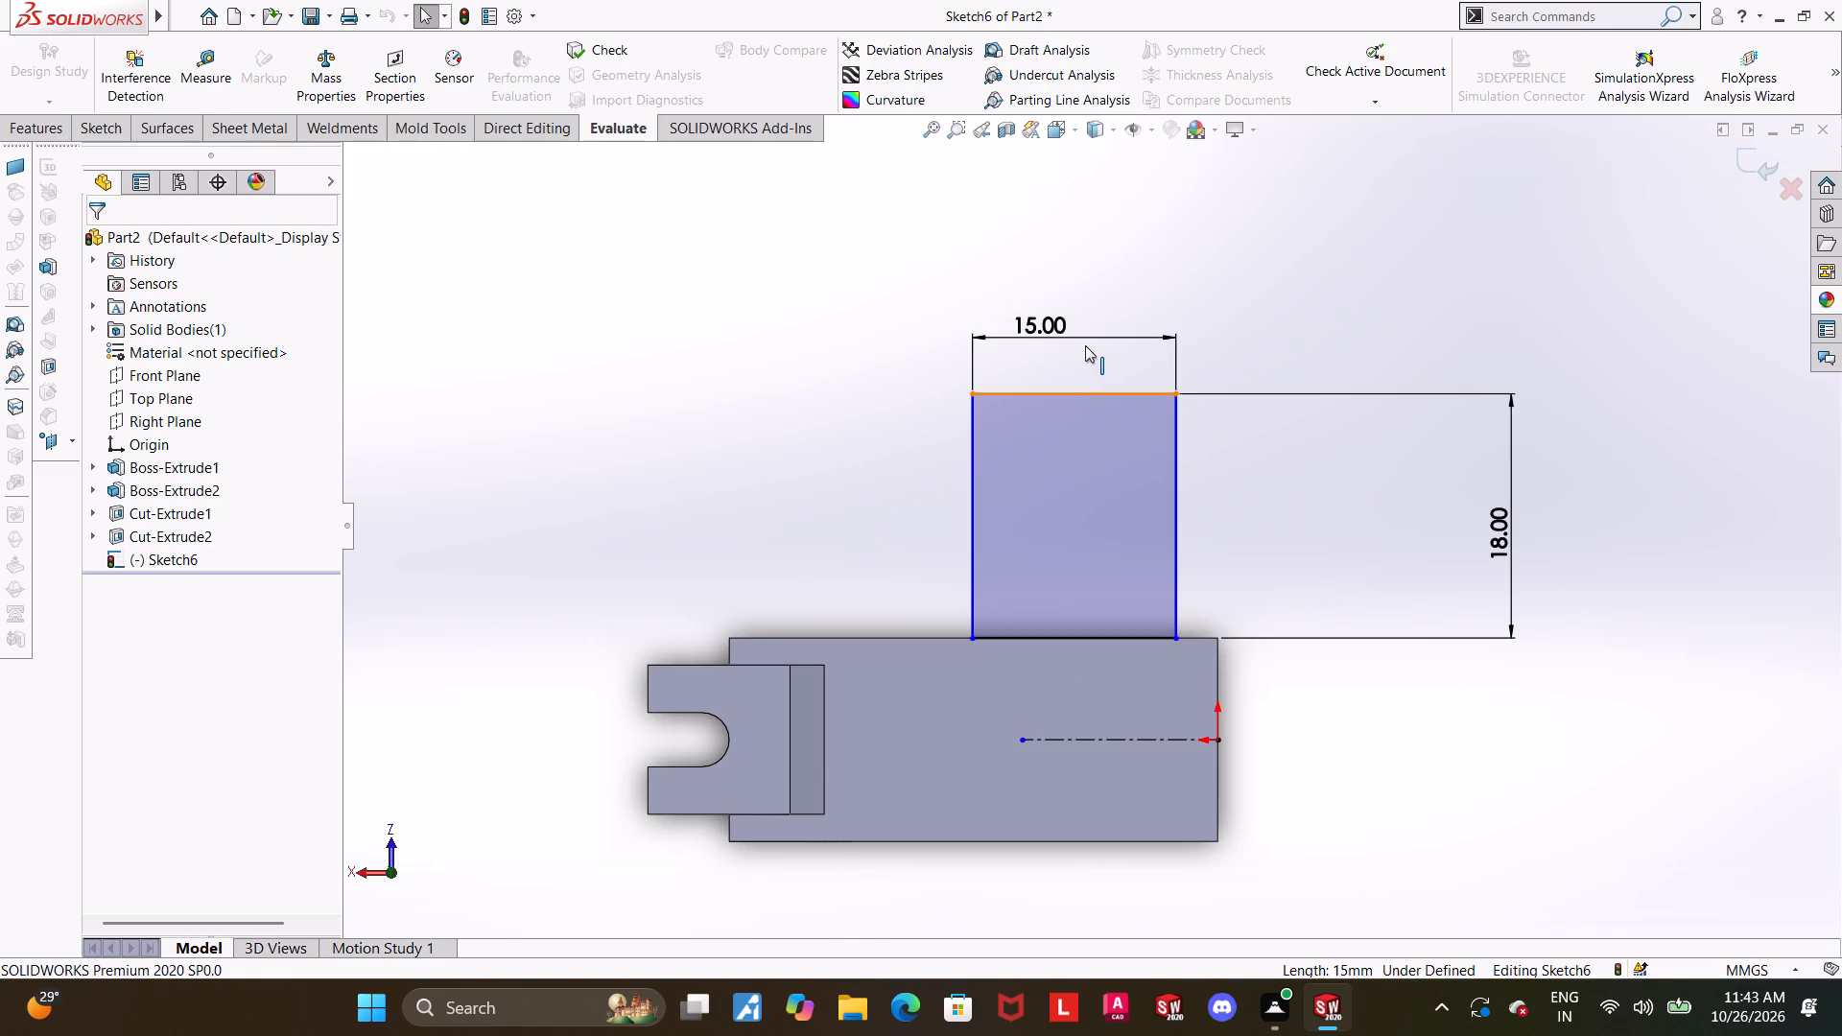
pyautogui.scroll(-1, 1101, 337)
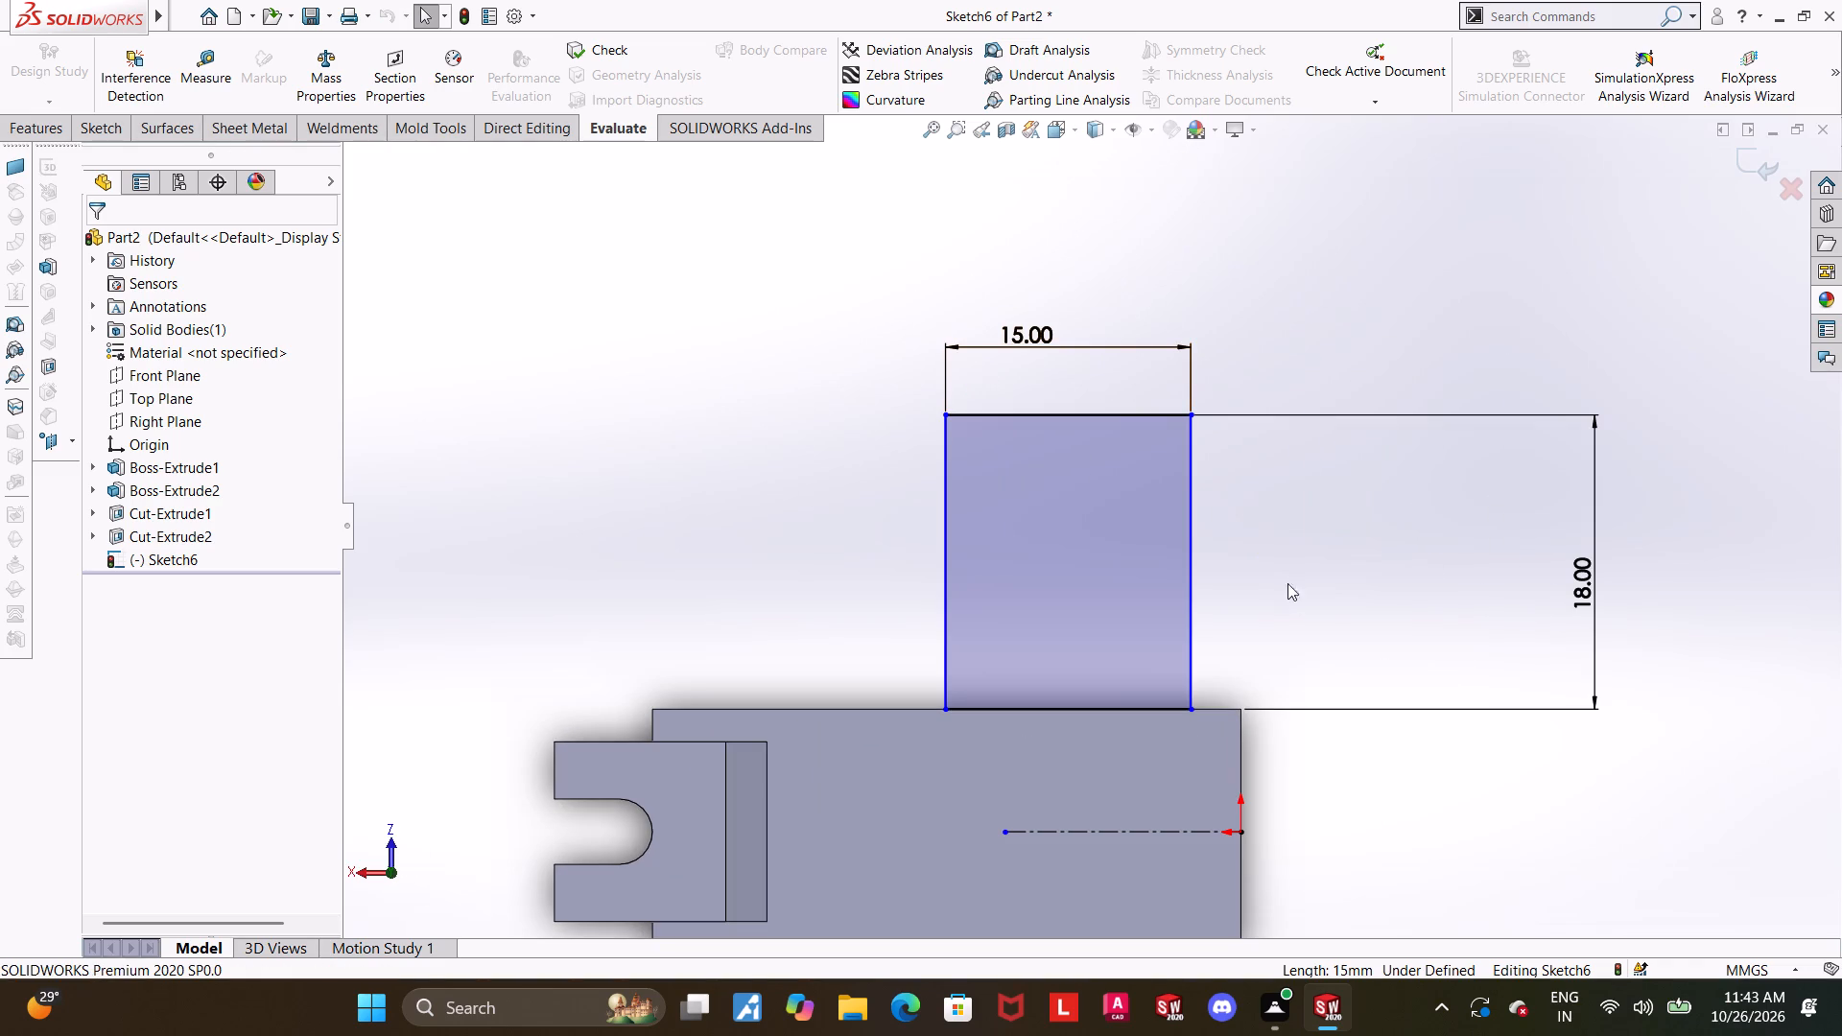
pyautogui.click(34, 134)
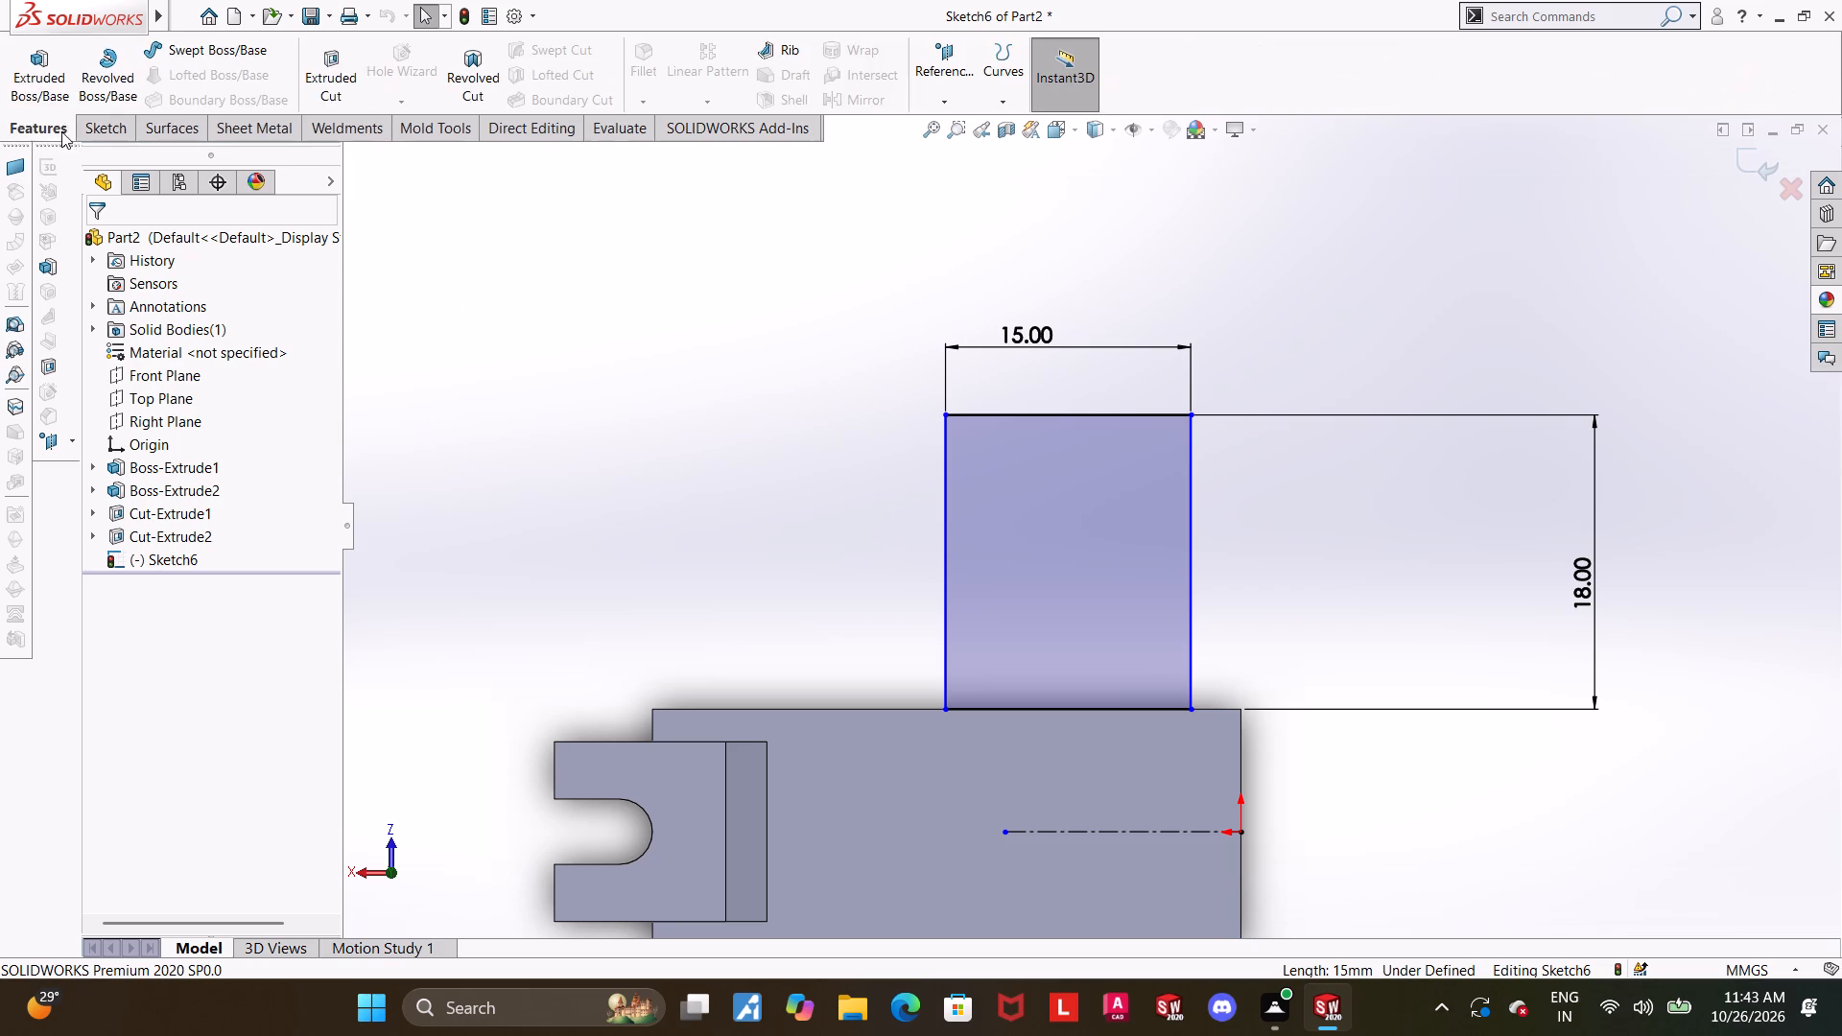
pyautogui.click(94, 127)
pyautogui.click(106, 38)
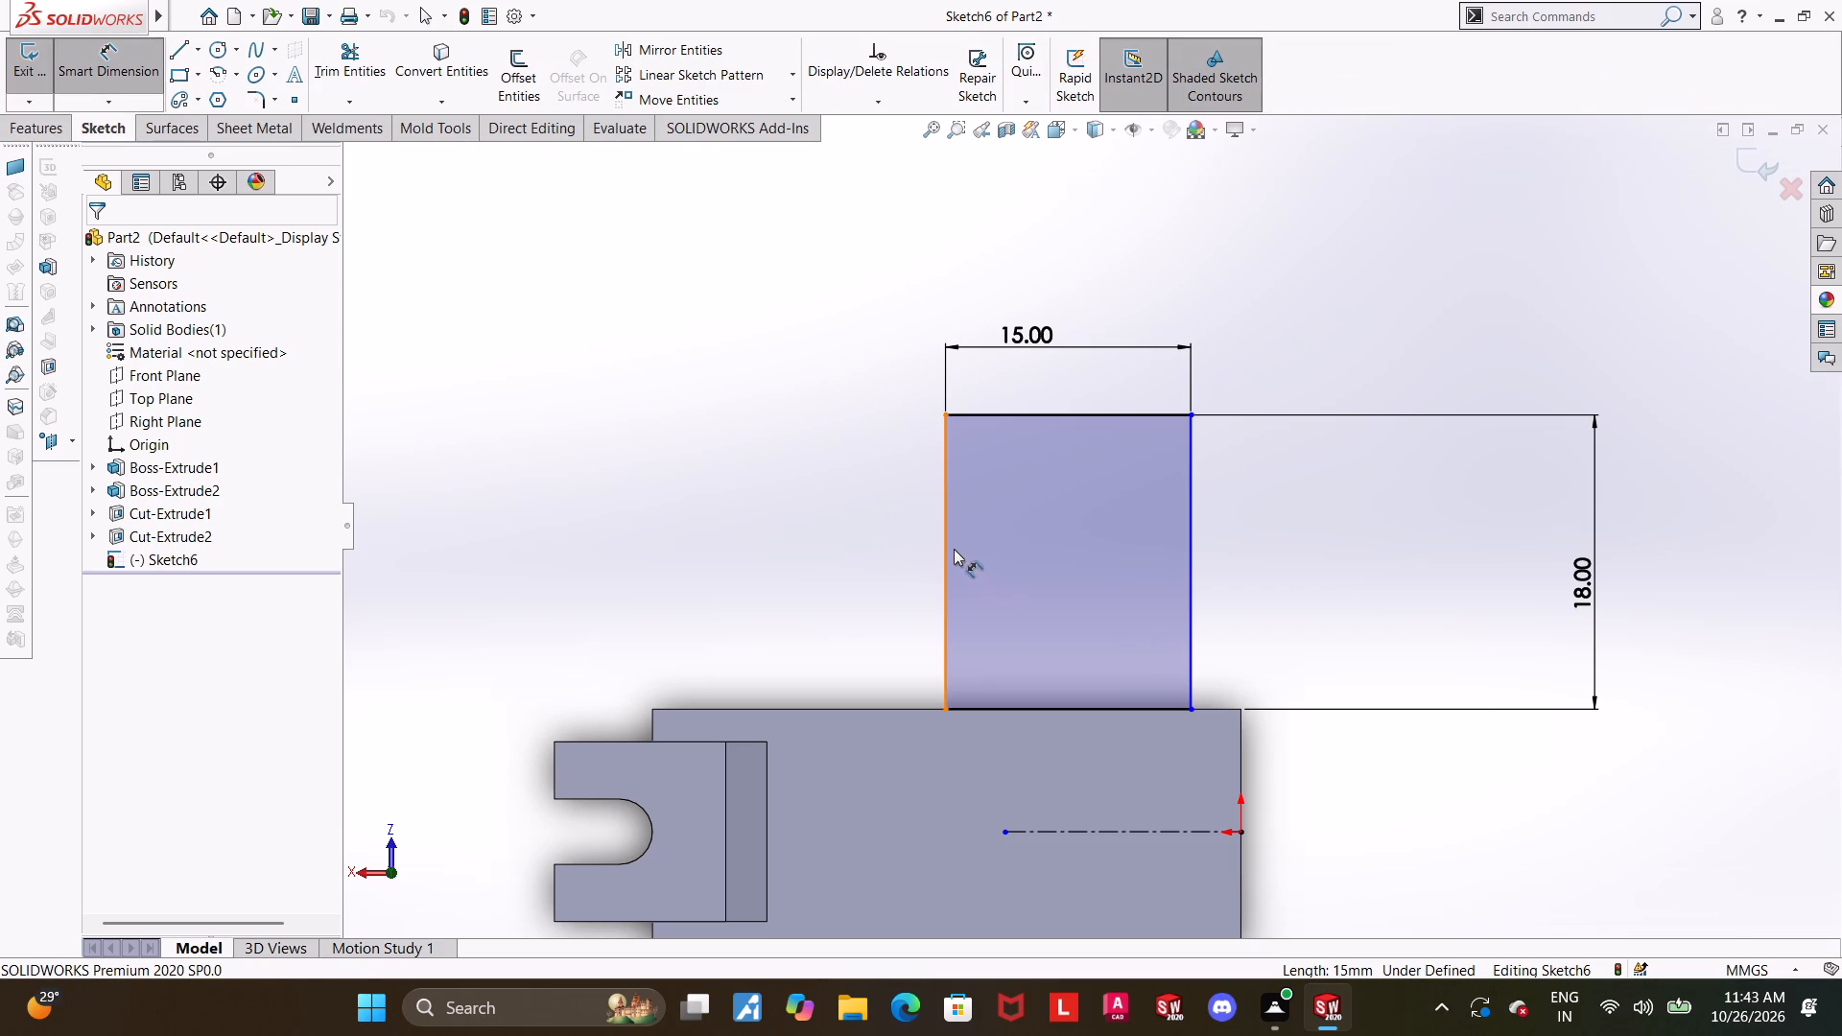
pyautogui.click(947, 549)
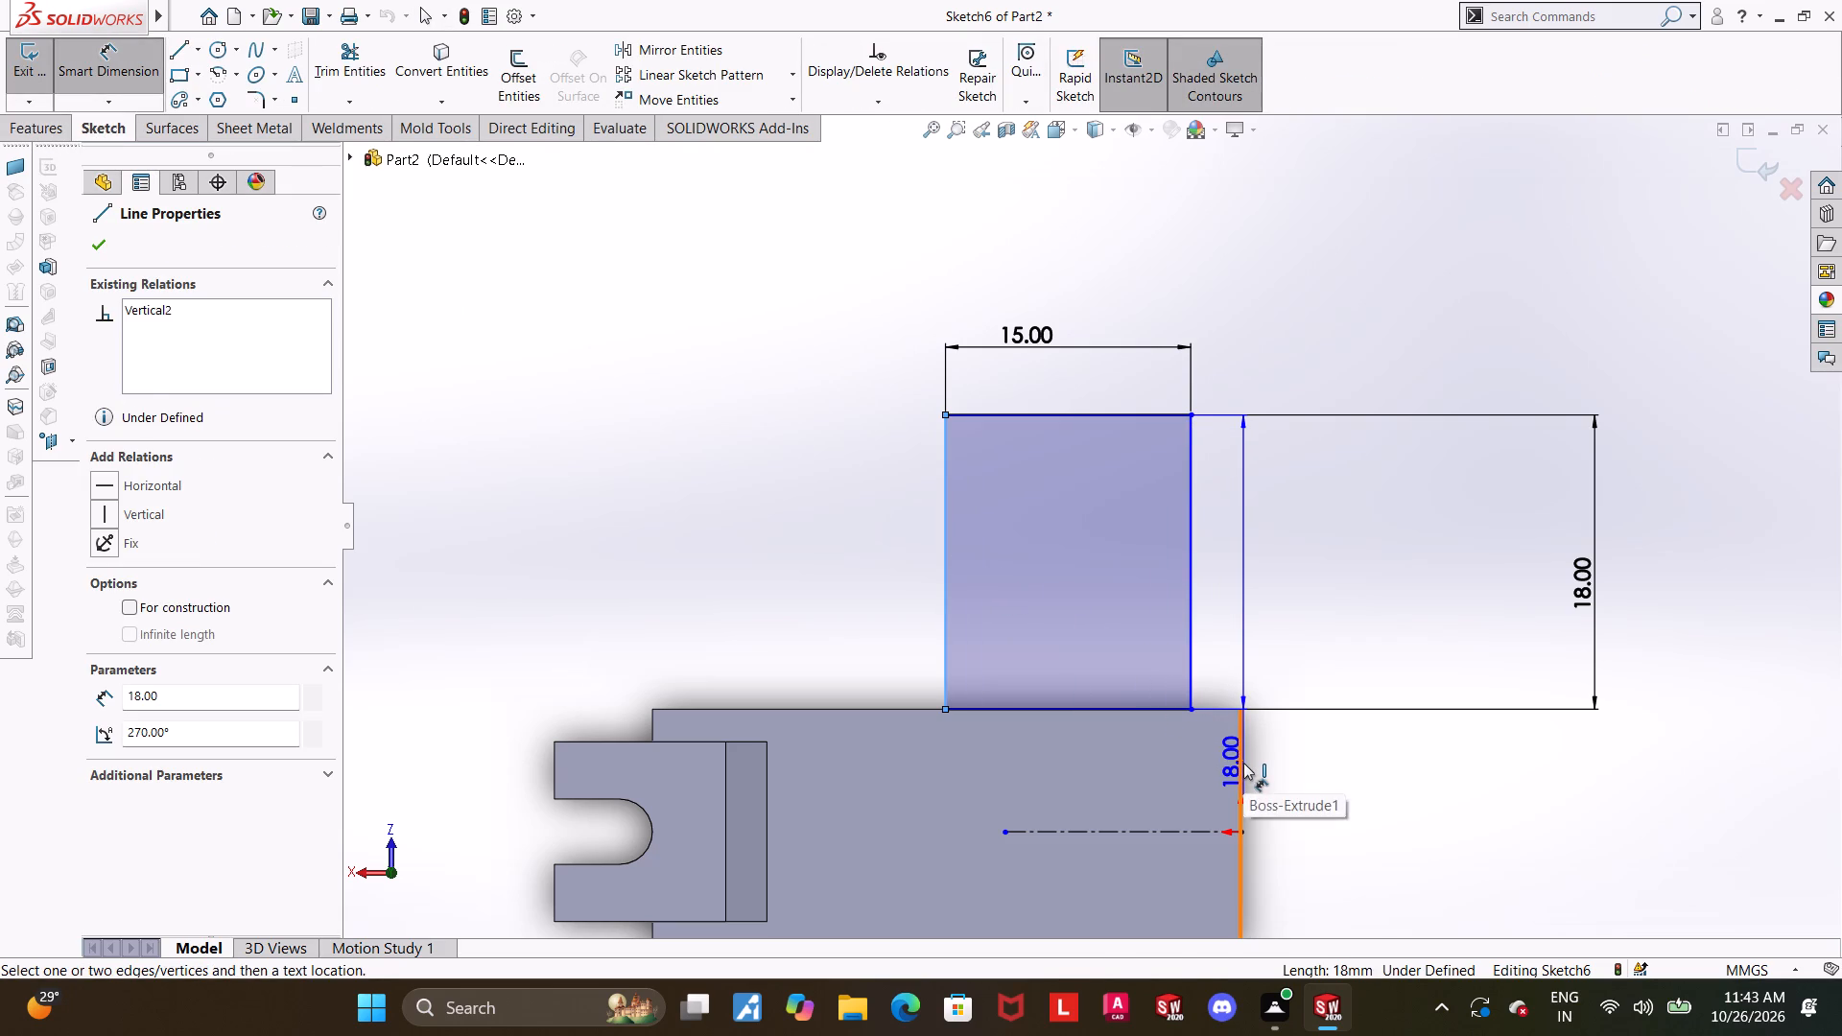
pyautogui.click(1243, 763)
pyautogui.scroll(2, 1235, 755)
pyautogui.click(1125, 285)
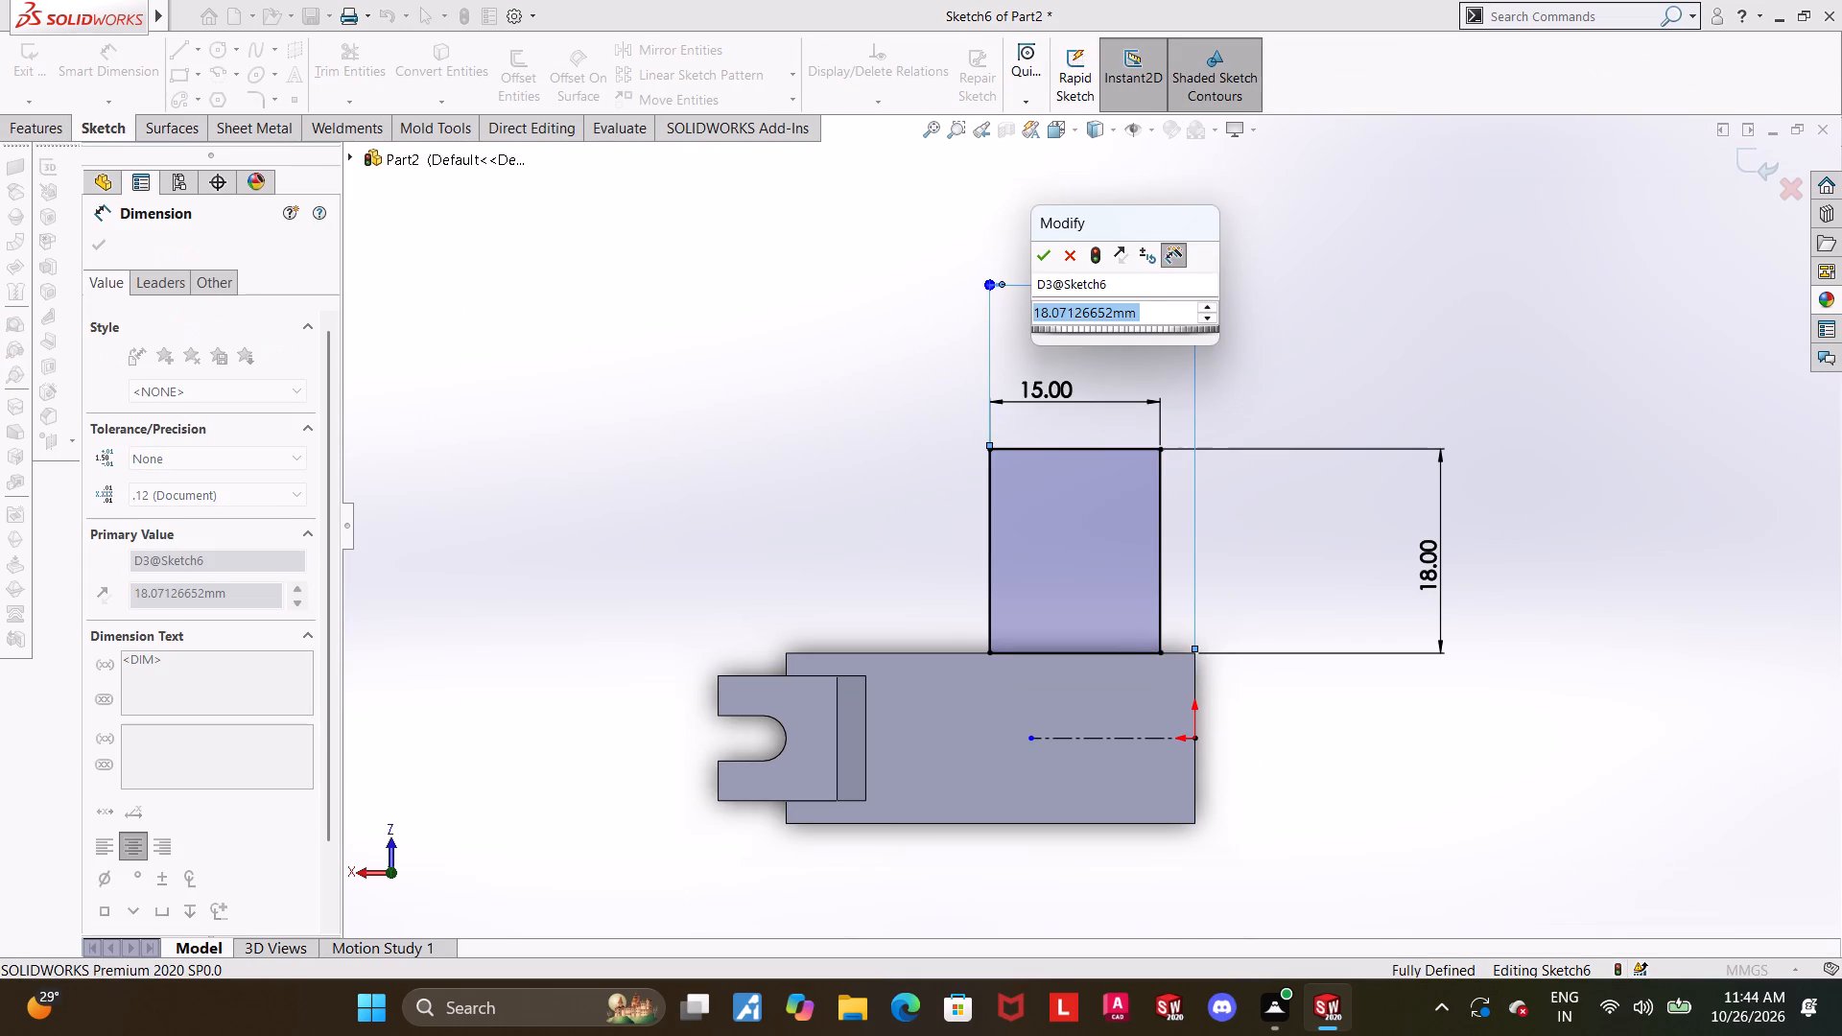
pyautogui.write('21')
pyautogui.press('Return')
pyautogui.press('Escape')
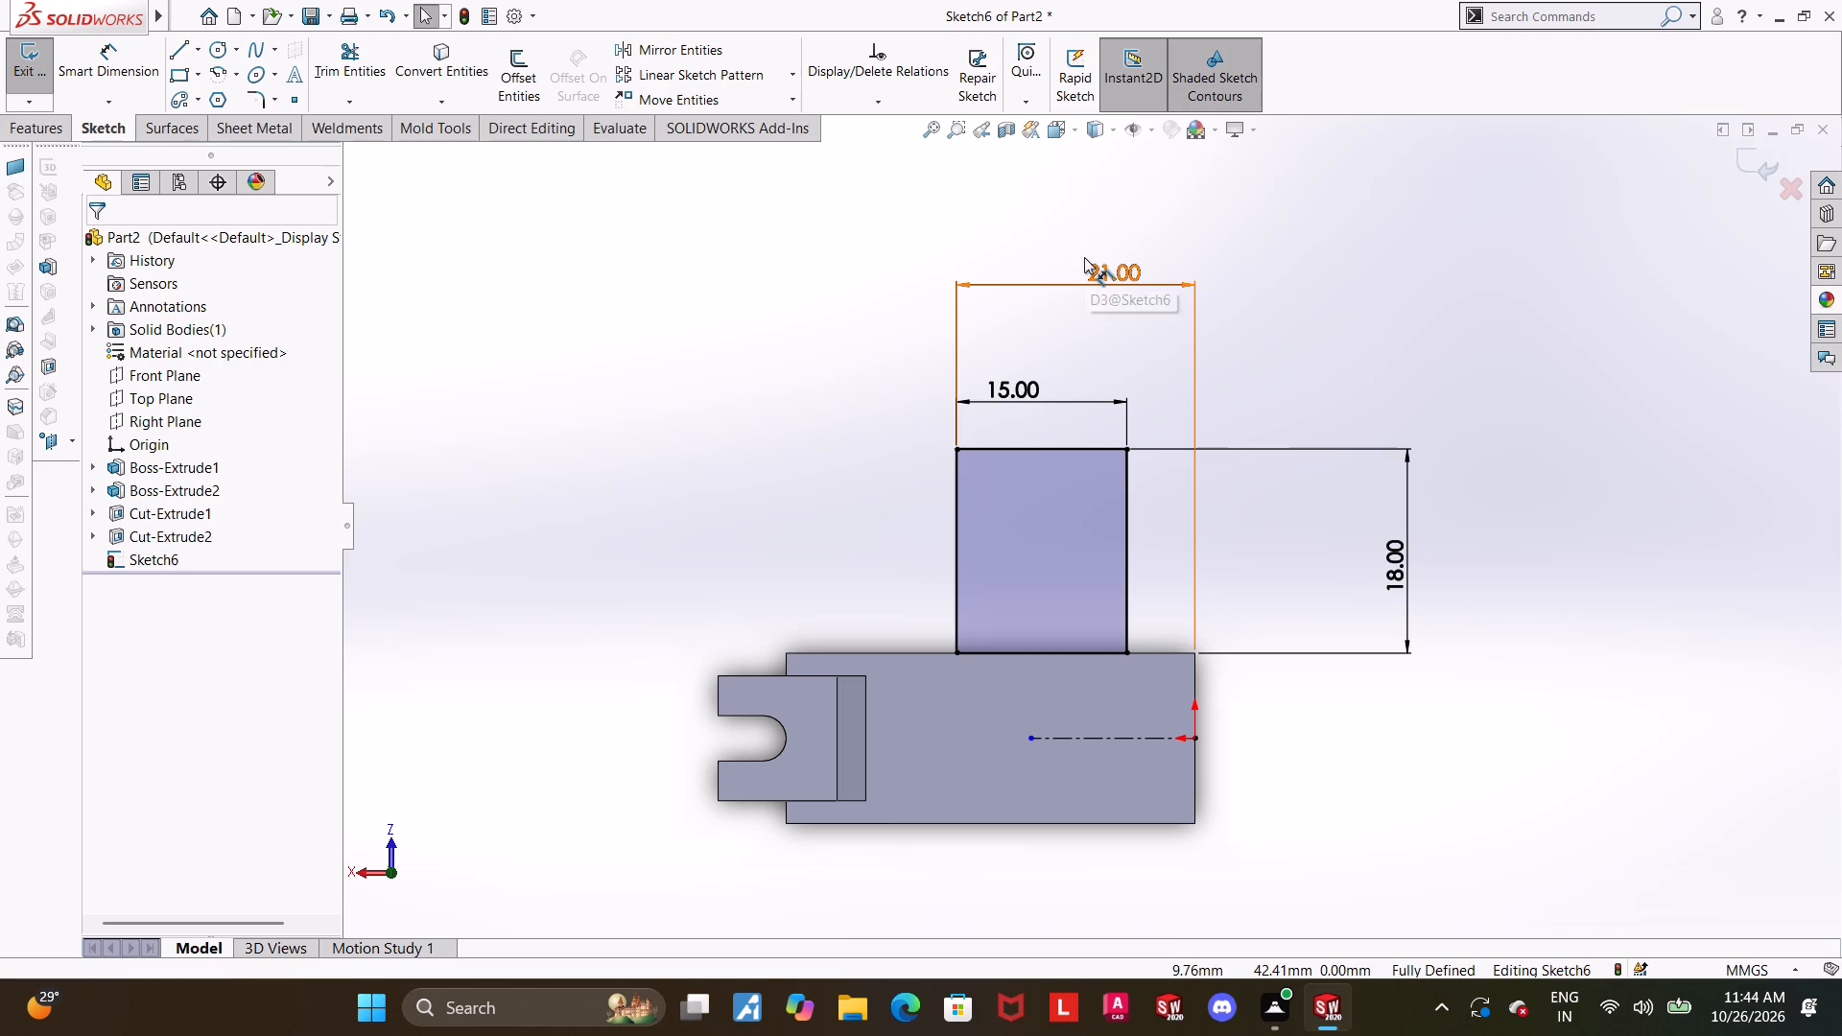
pyautogui.scroll(-1, 1192, 492)
pyautogui.click(1332, 780)
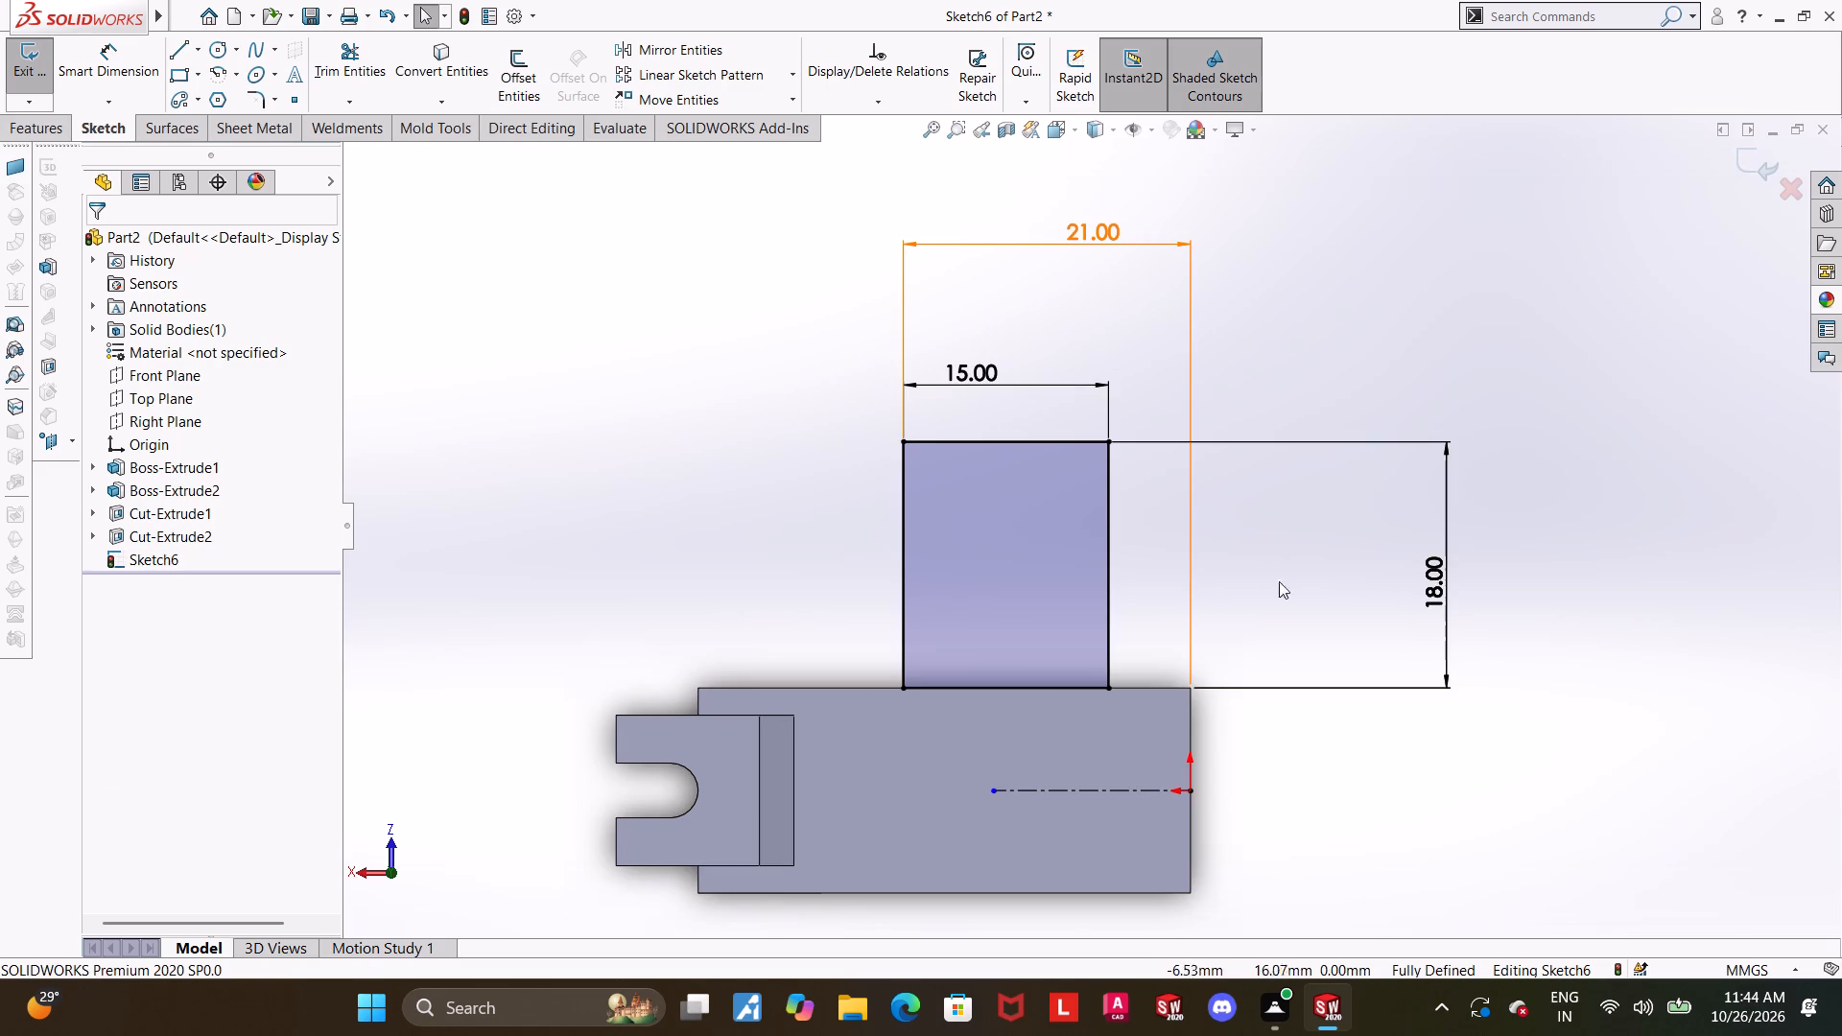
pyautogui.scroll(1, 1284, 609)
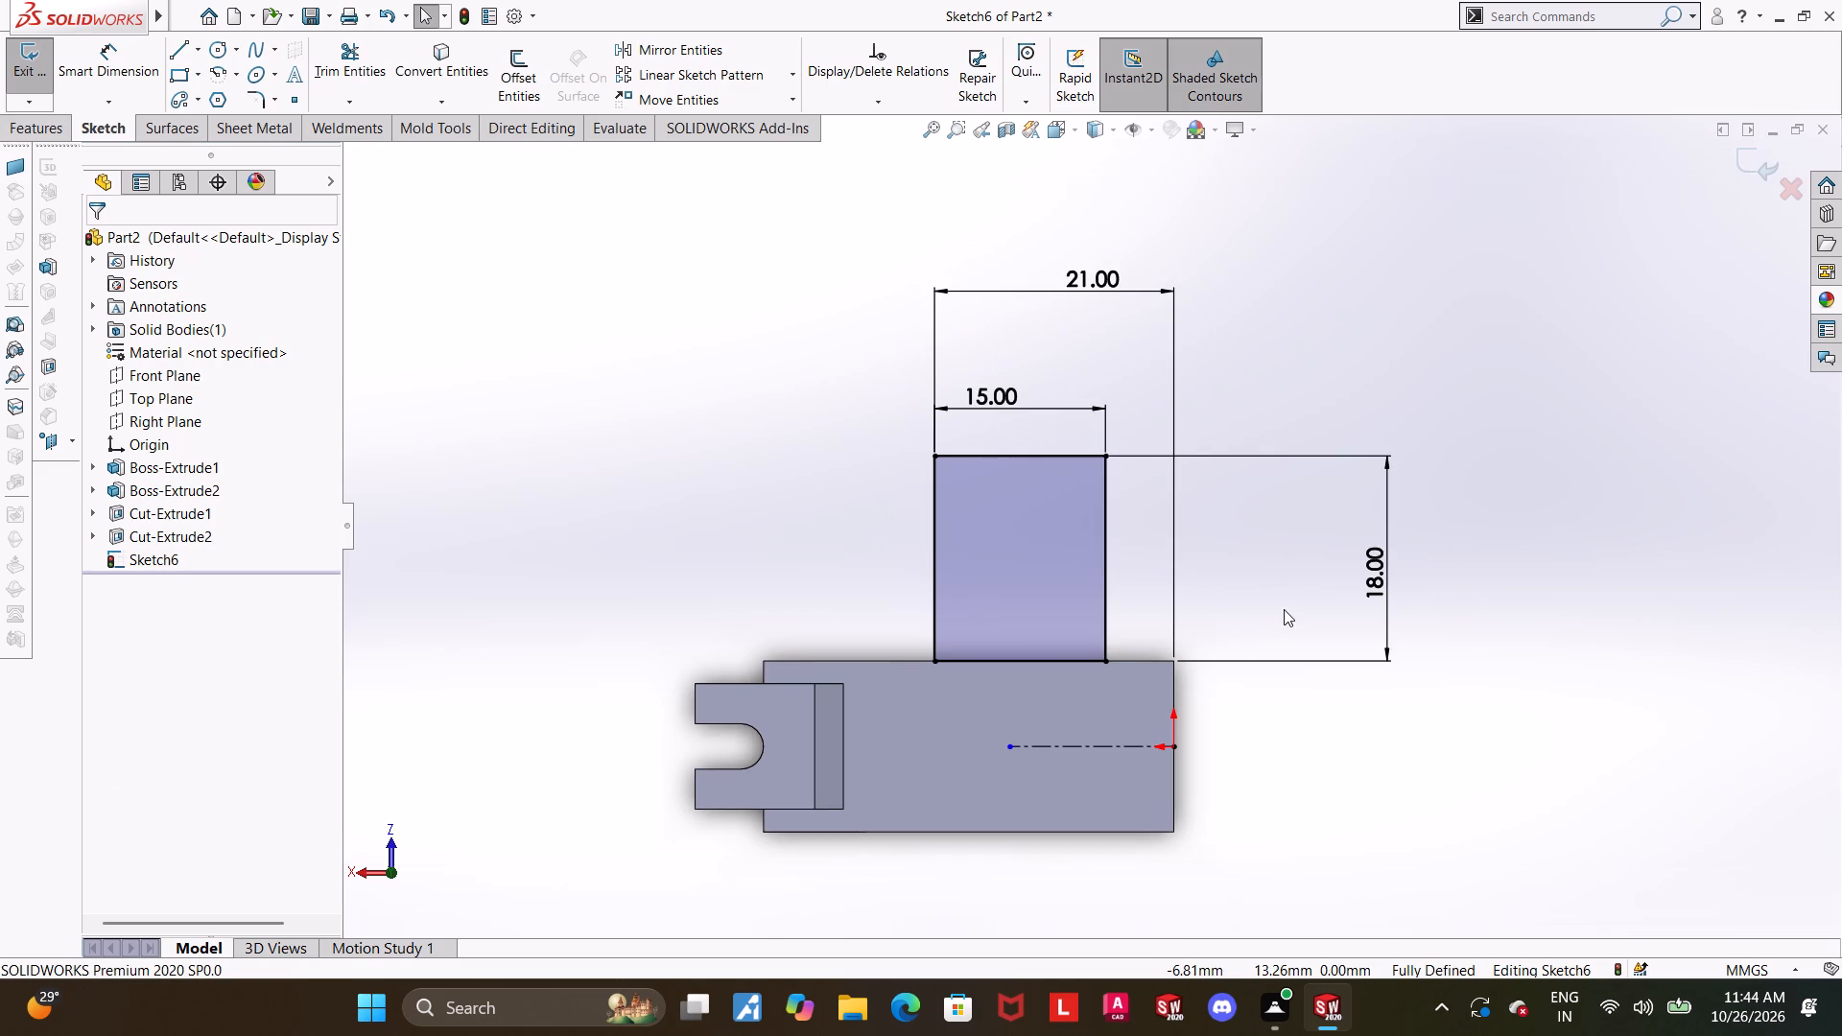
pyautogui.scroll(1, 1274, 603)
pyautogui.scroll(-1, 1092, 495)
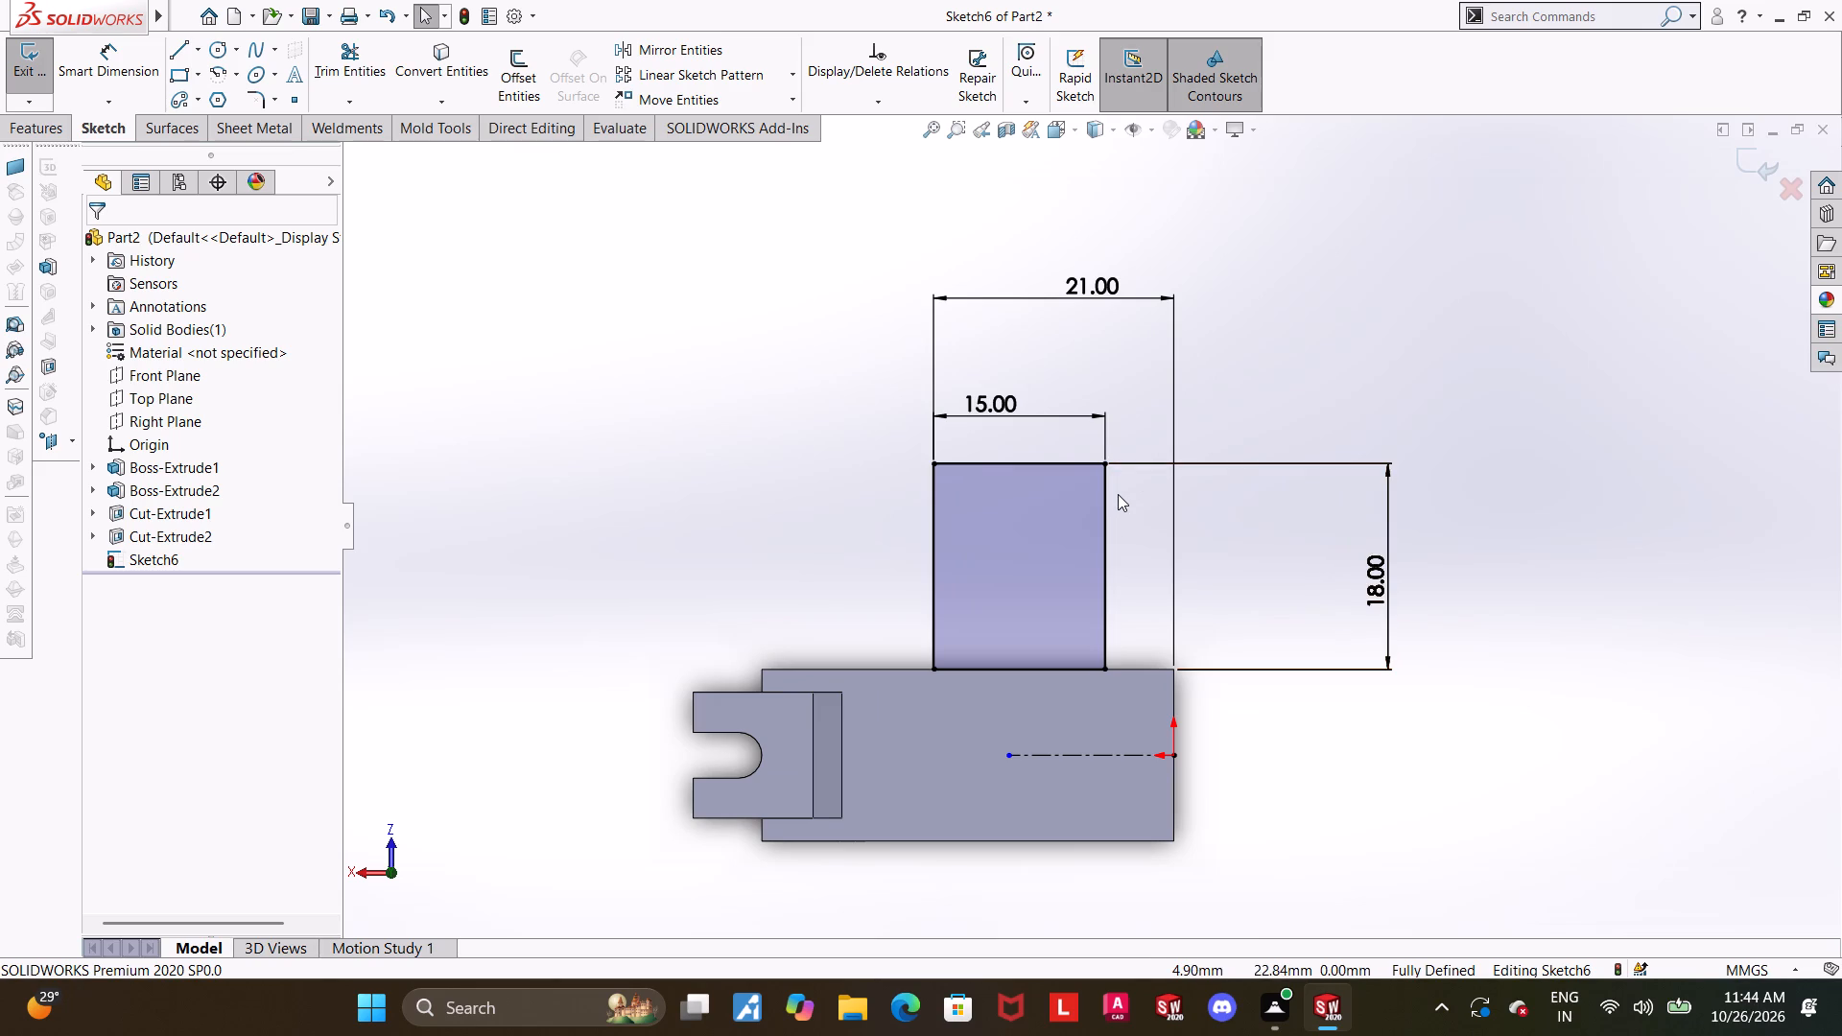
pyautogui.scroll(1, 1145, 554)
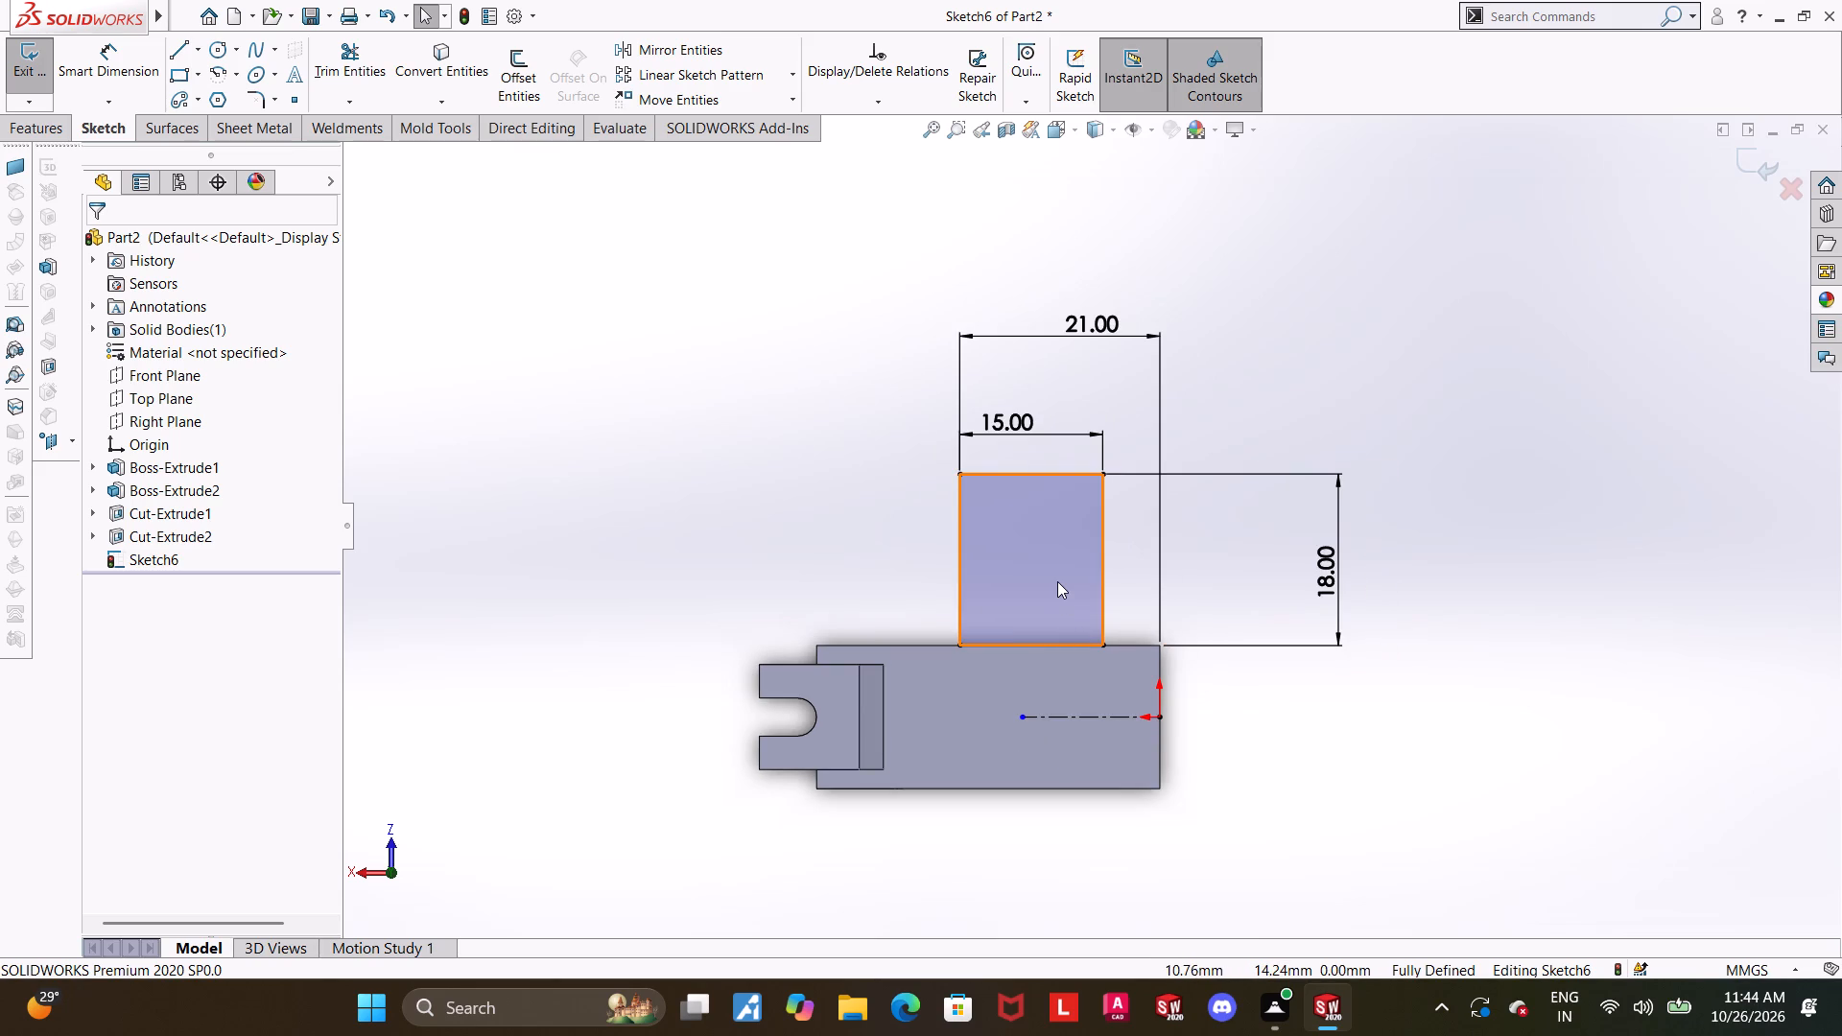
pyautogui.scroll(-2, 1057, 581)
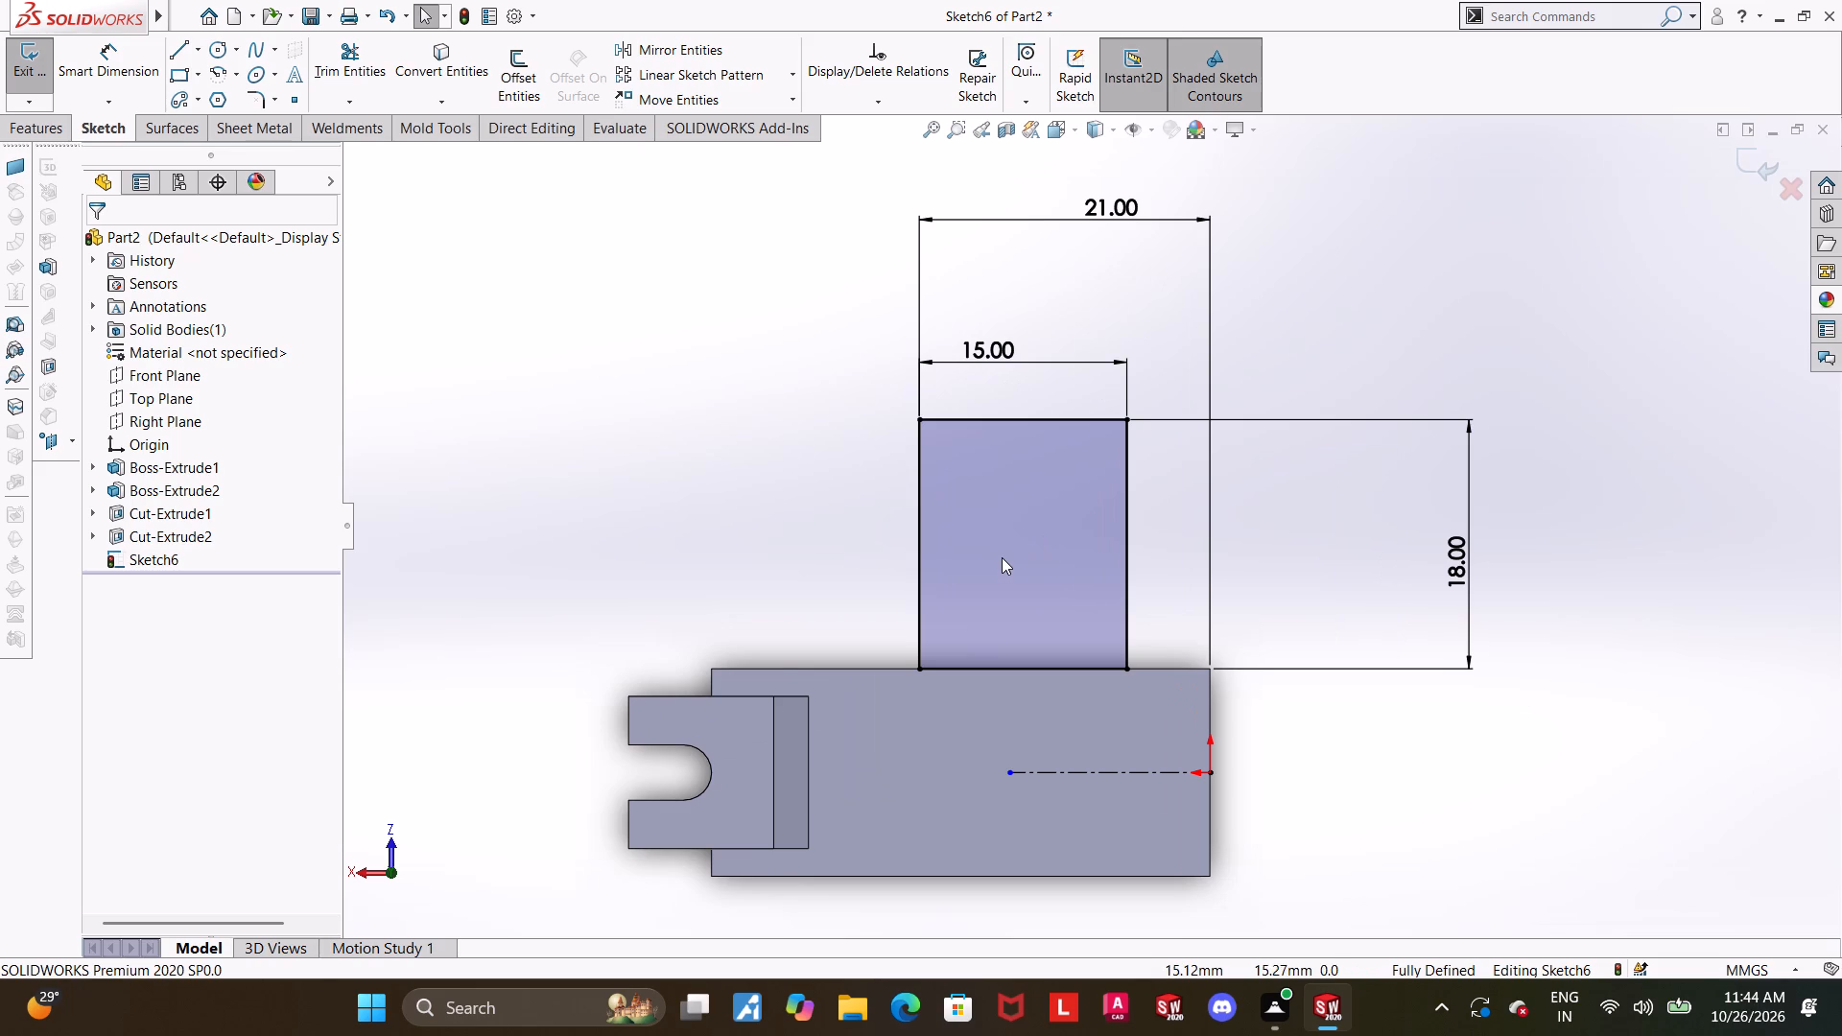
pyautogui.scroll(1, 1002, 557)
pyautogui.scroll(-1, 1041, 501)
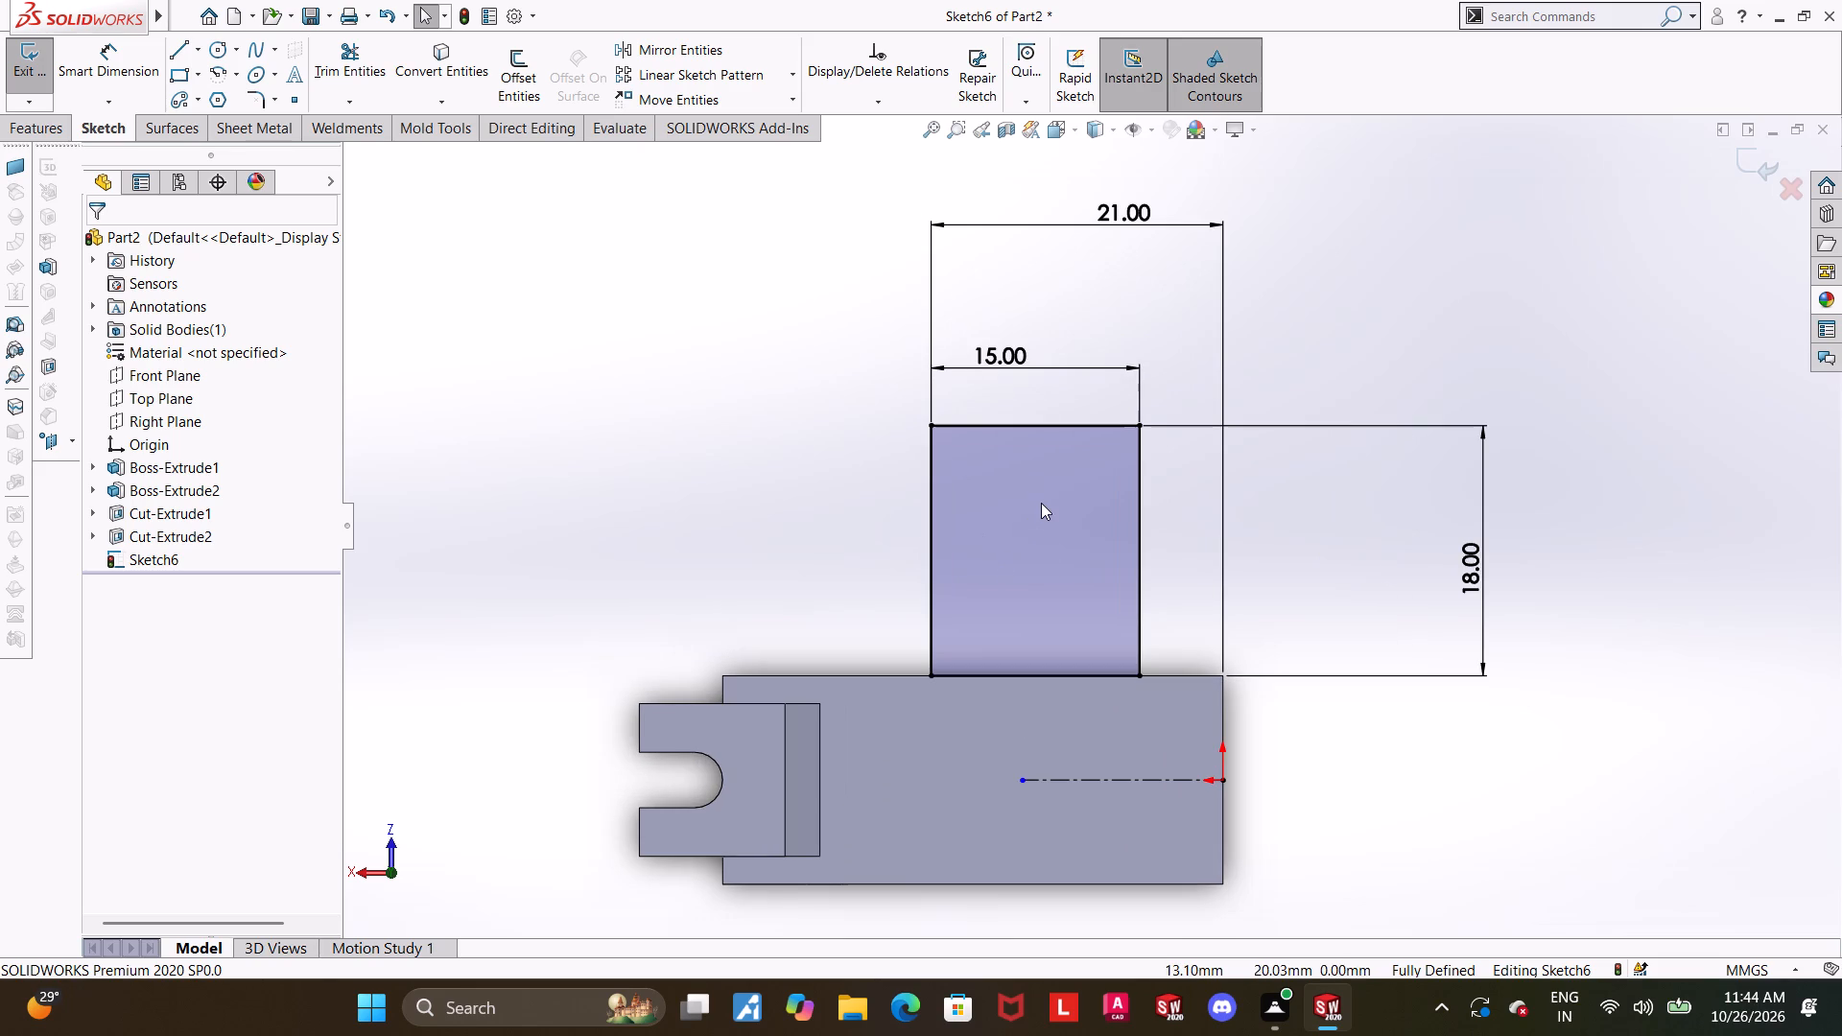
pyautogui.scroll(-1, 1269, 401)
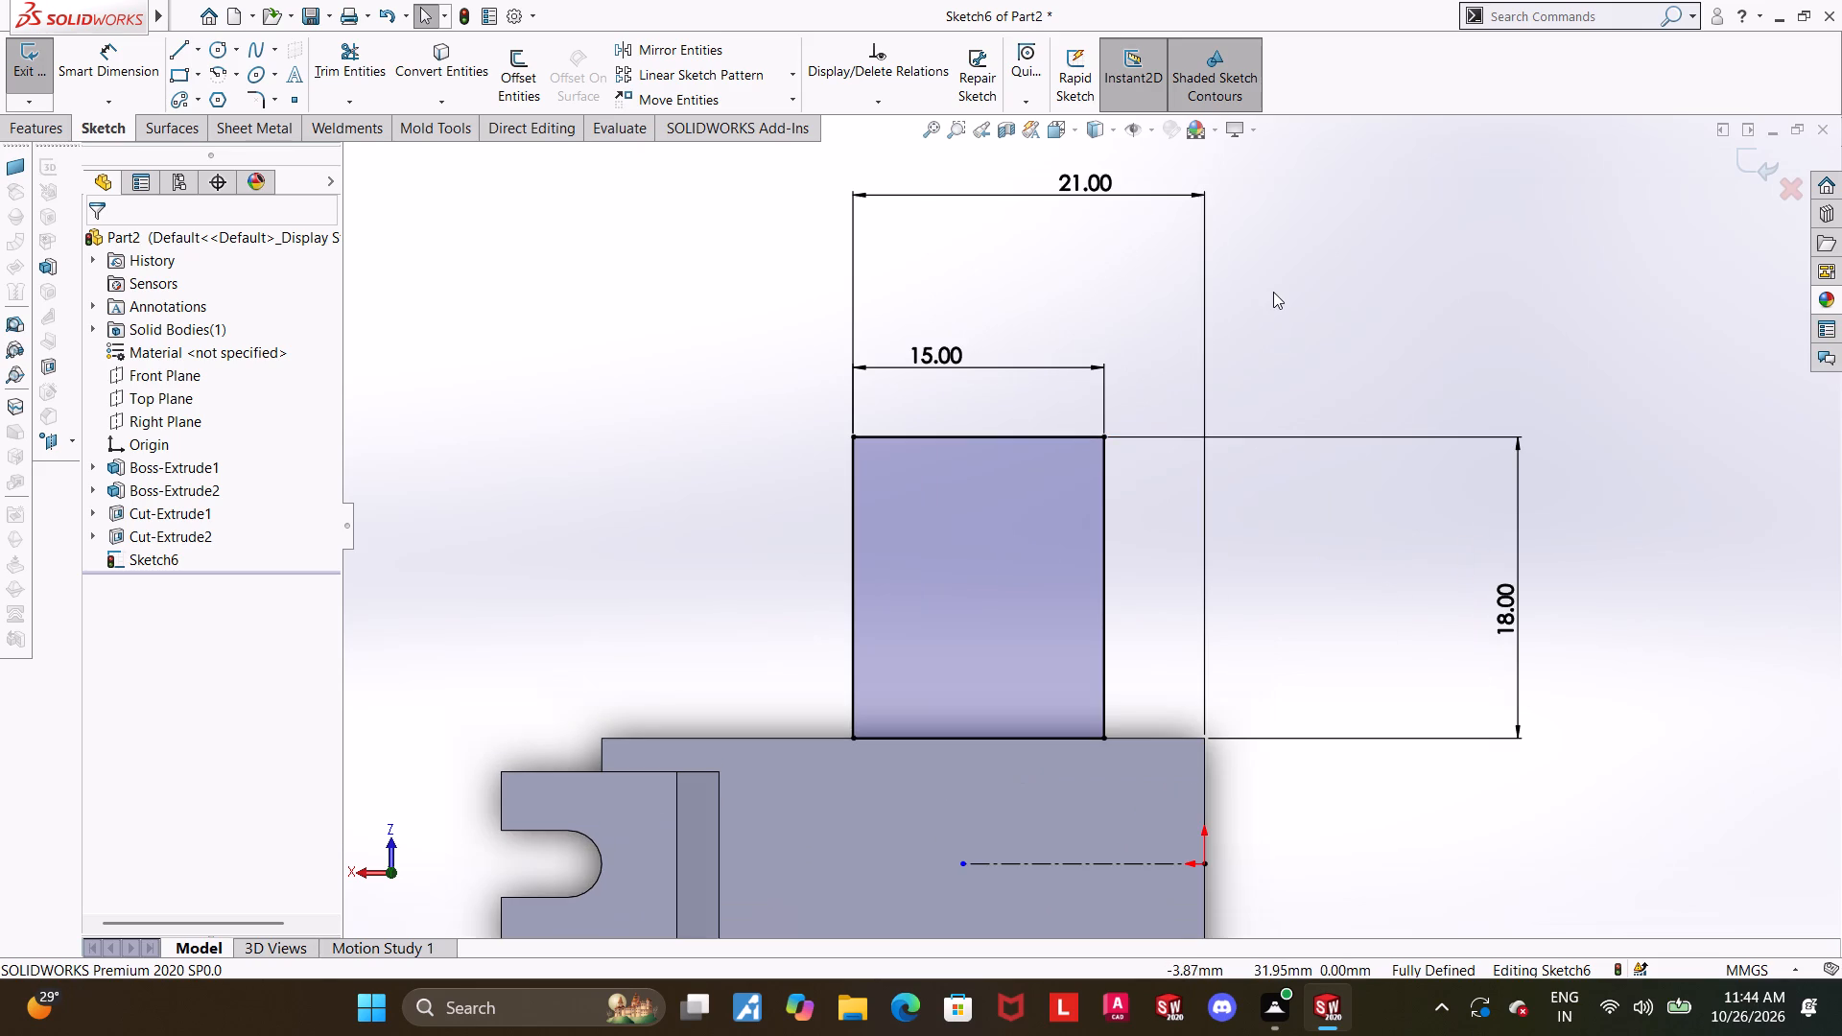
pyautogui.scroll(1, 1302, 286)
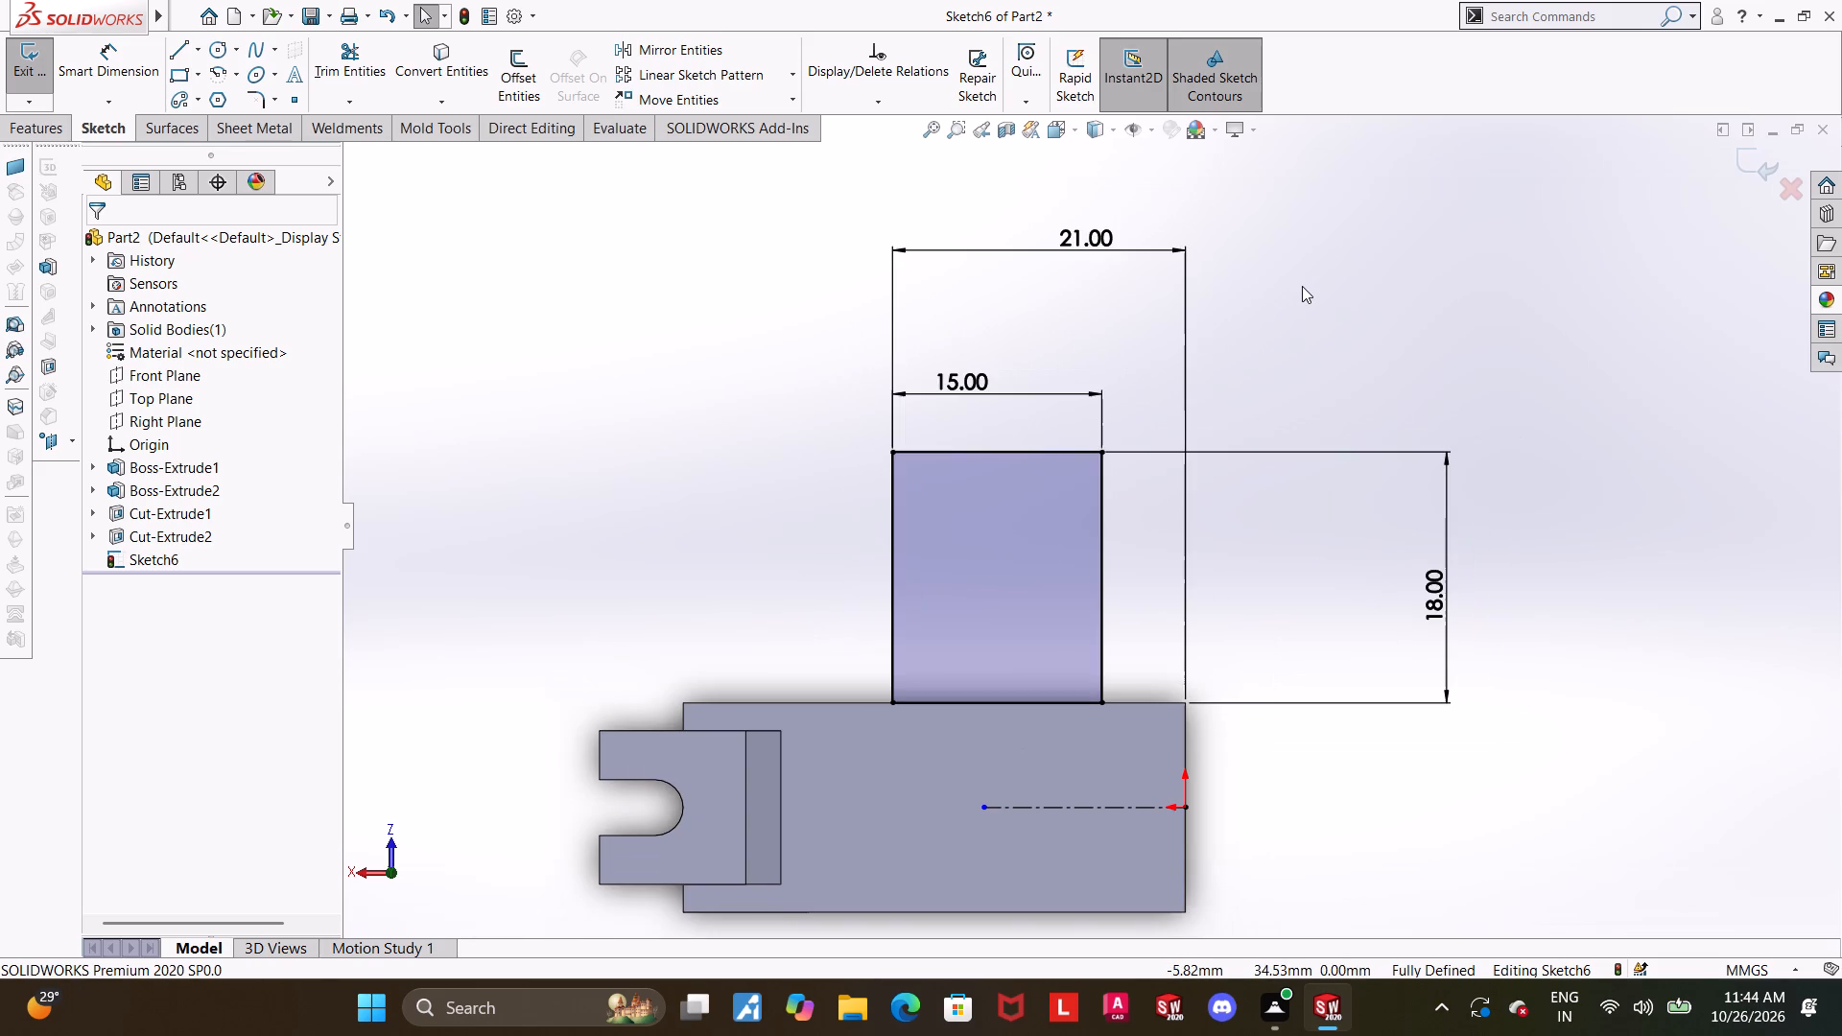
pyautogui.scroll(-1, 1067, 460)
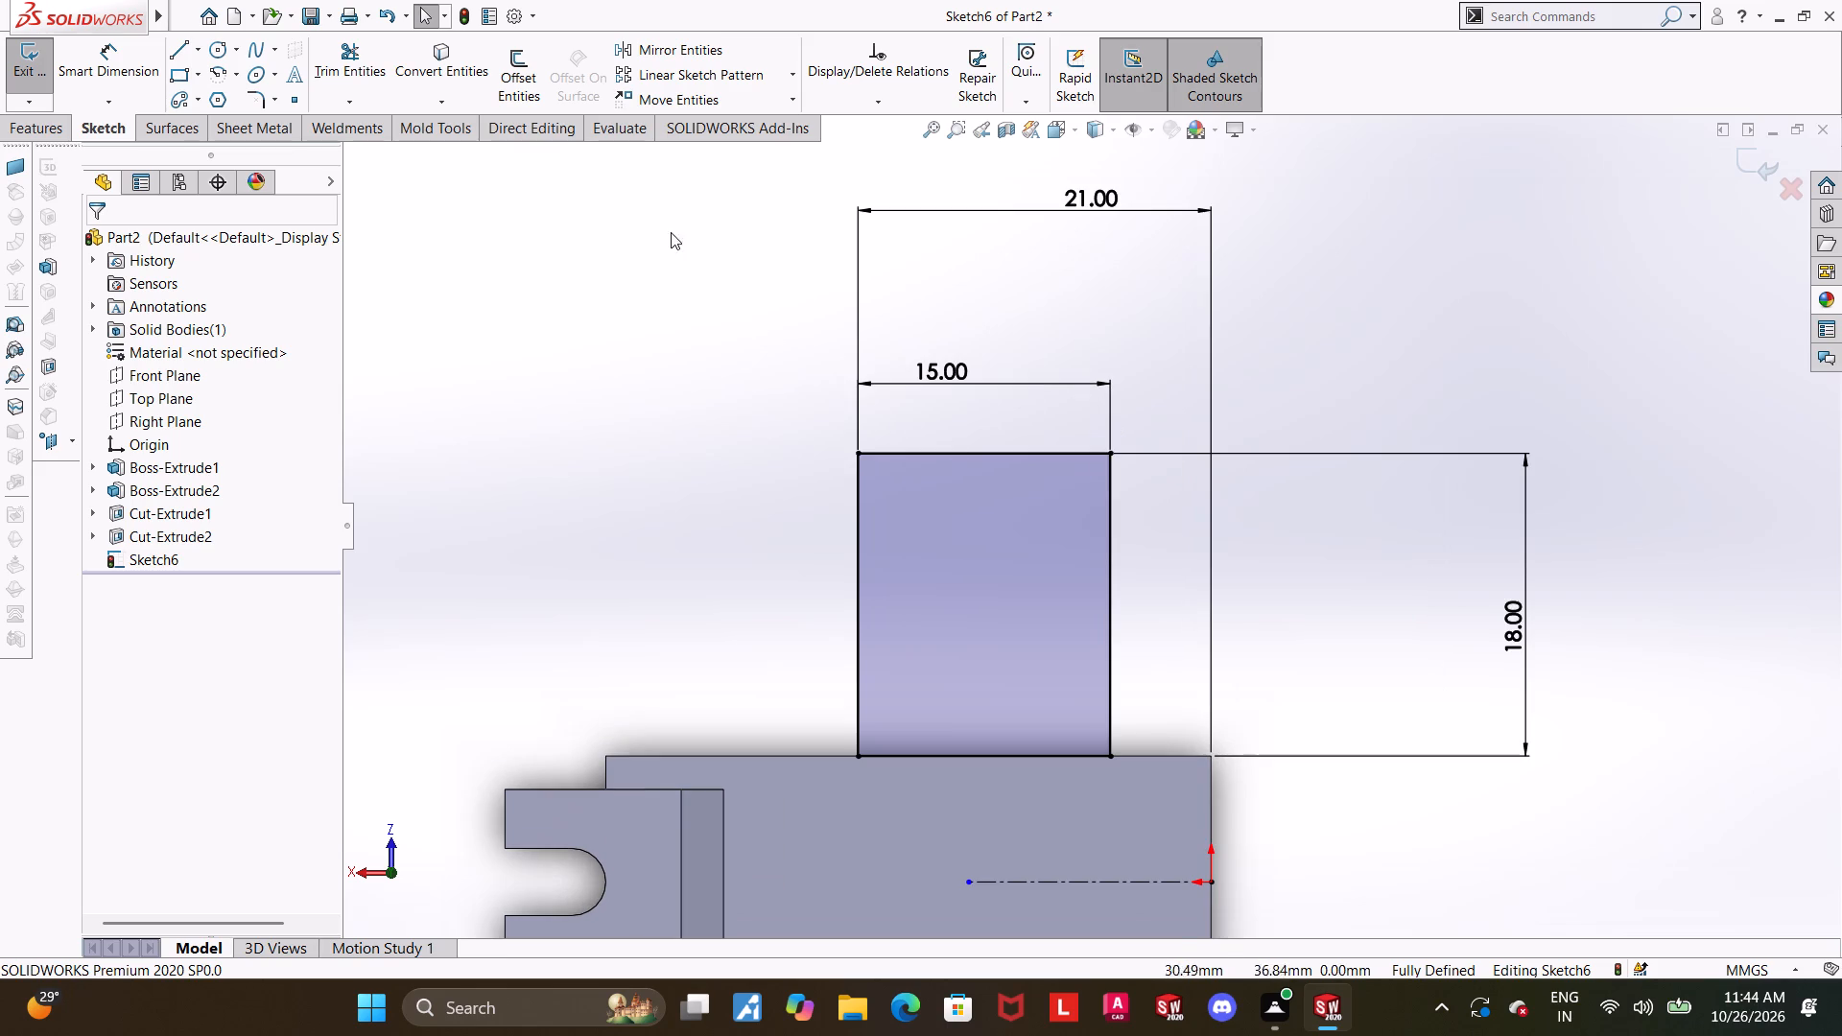
# Round the rectangle's two outer corners, away from the body, with 3 mm sketch fillets.
pyautogui.click(260, 106)
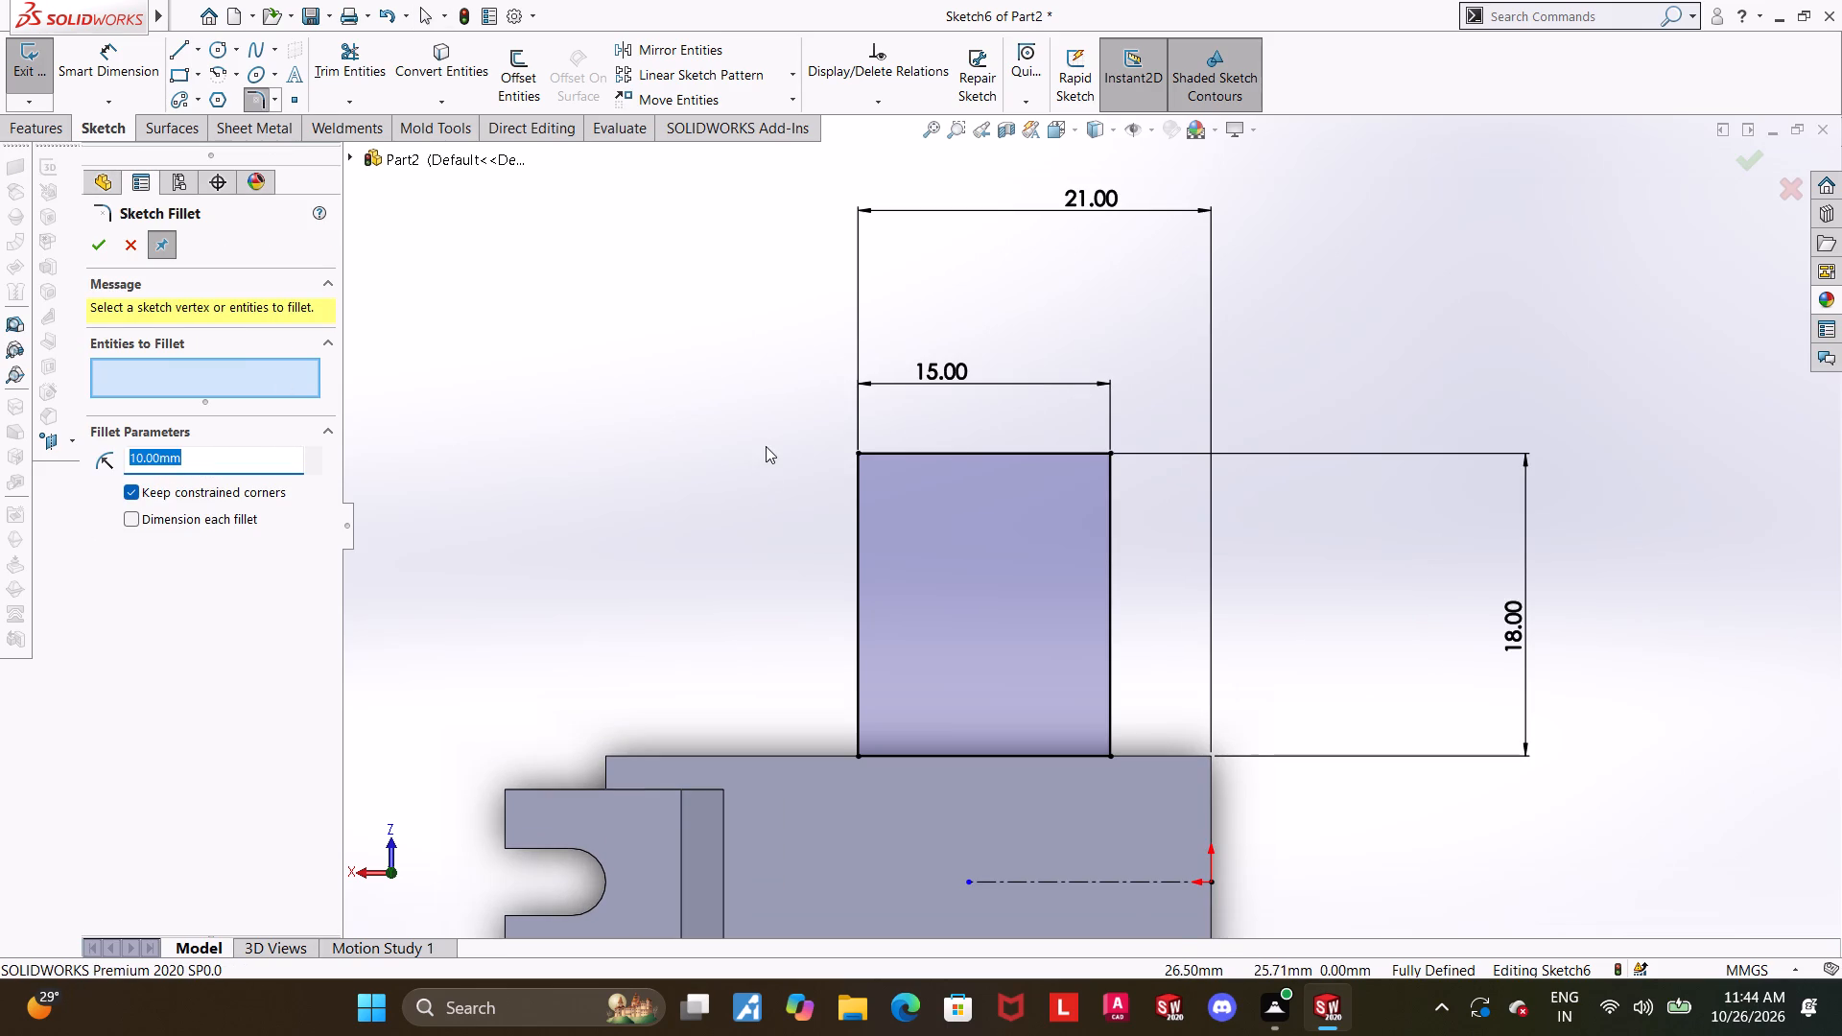
pyautogui.press('3')
pyautogui.press('Return')
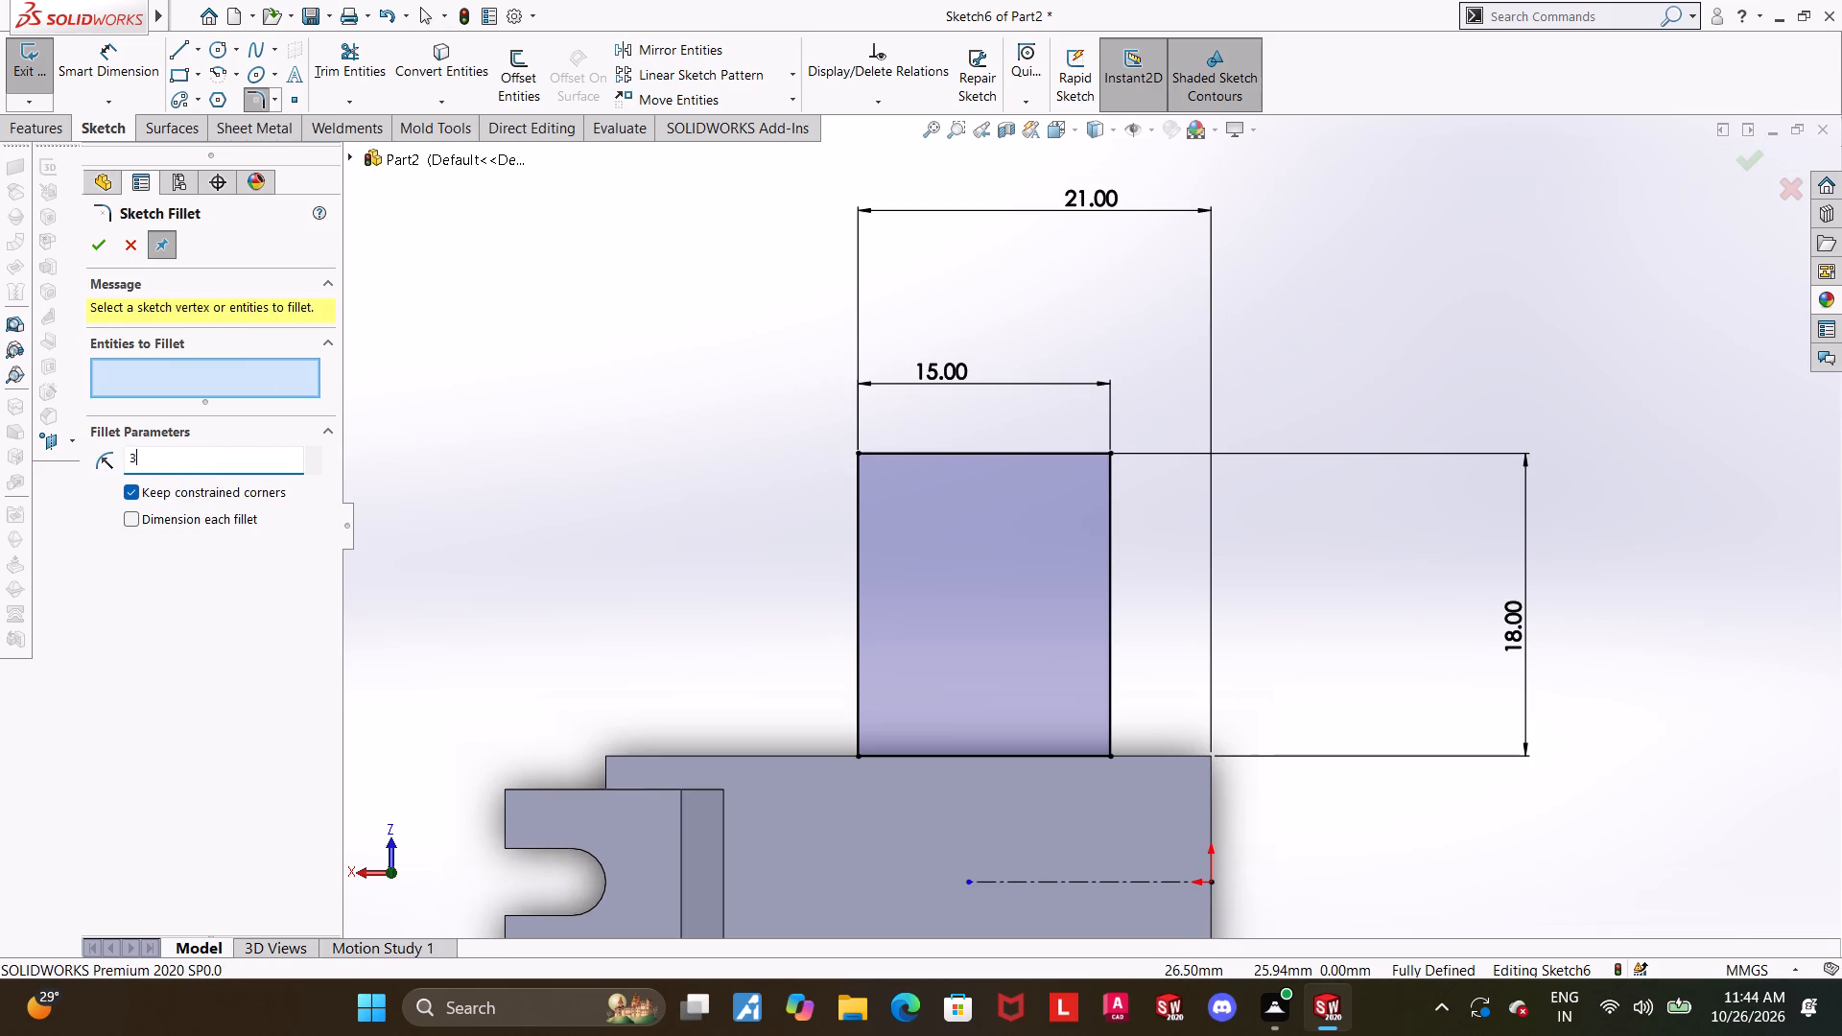
pyautogui.click(859, 452)
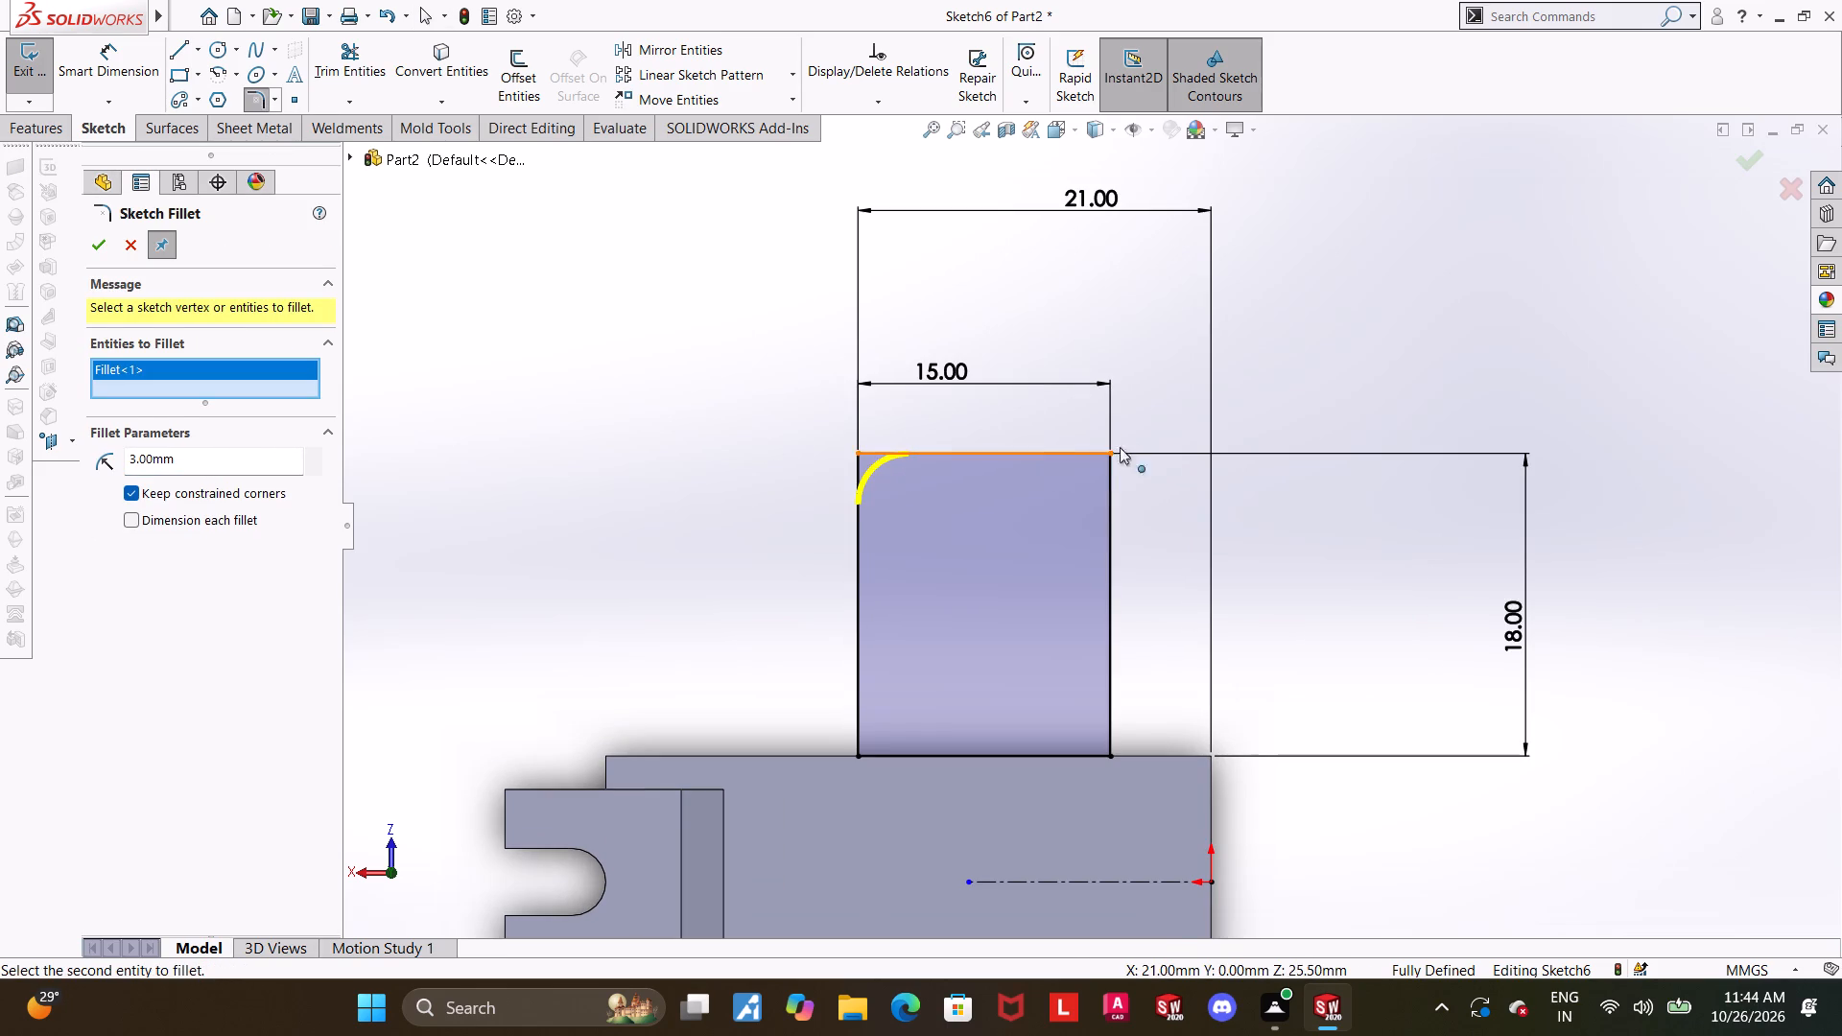
pyautogui.click(1111, 455)
pyautogui.click(91, 246)
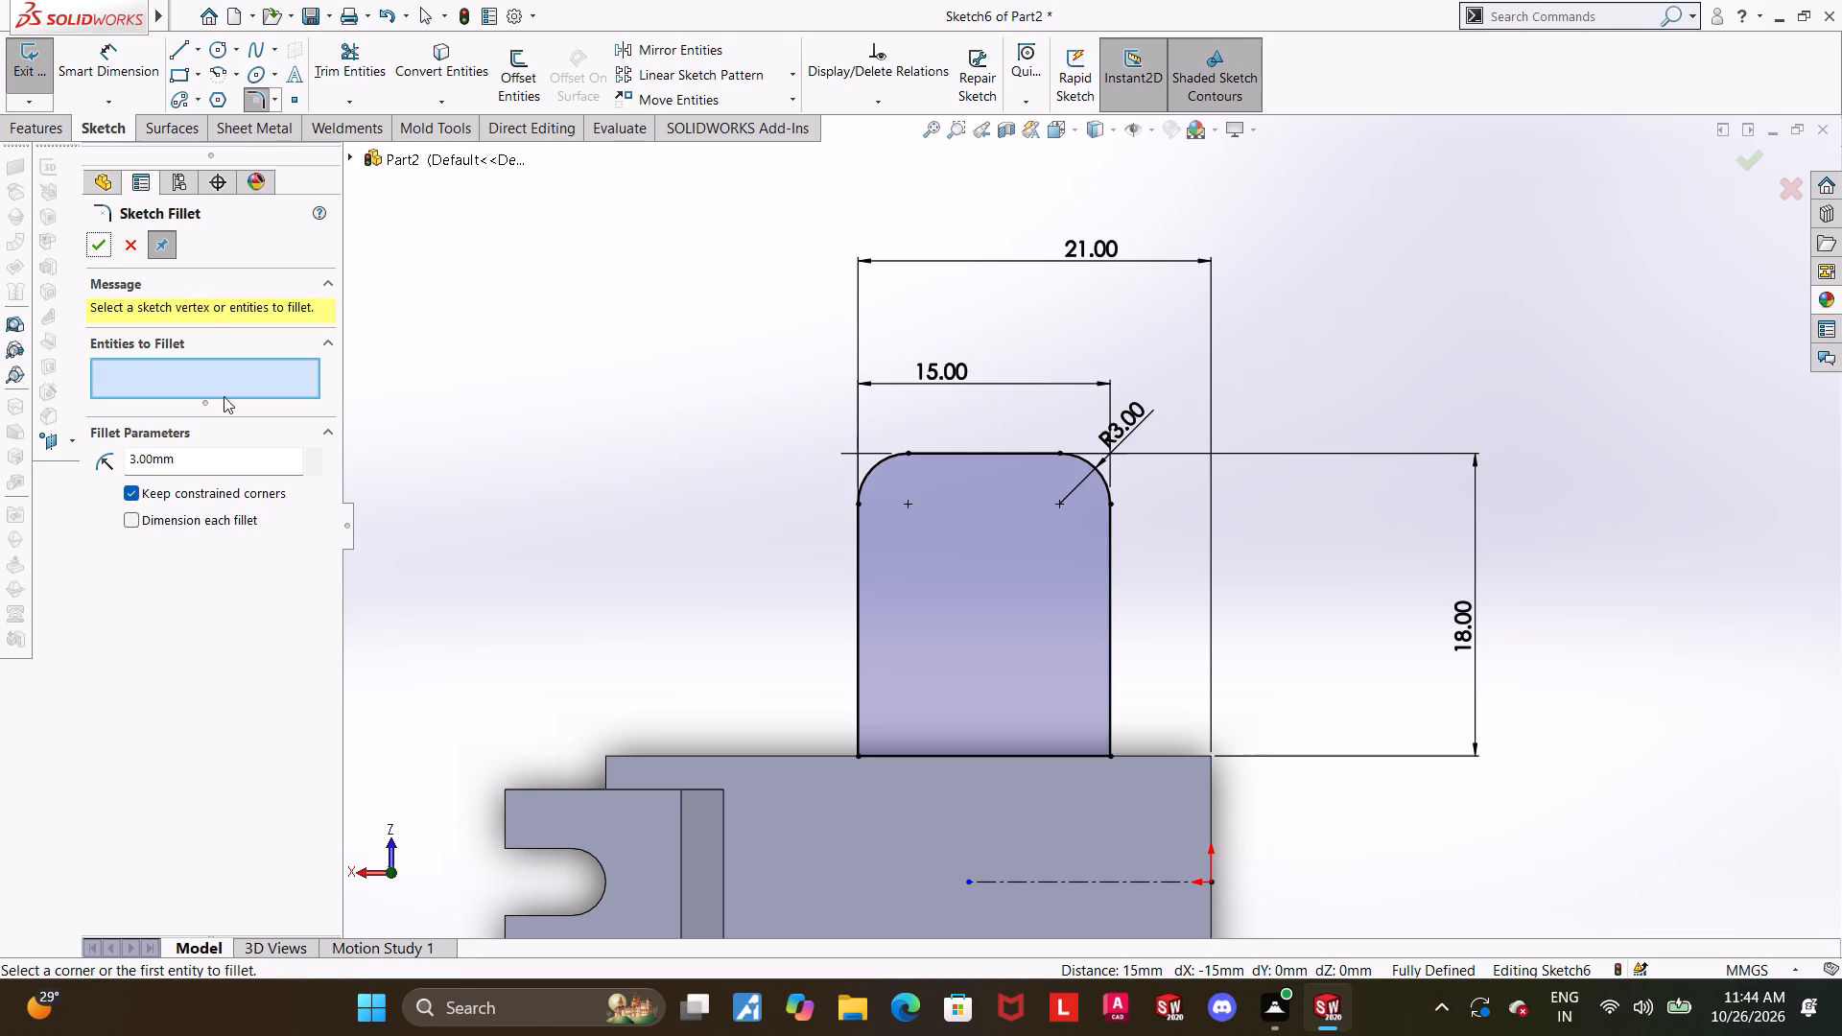
pyautogui.click(136, 240)
pyautogui.scroll(2, 1321, 484)
pyautogui.scroll(-1, 1143, 478)
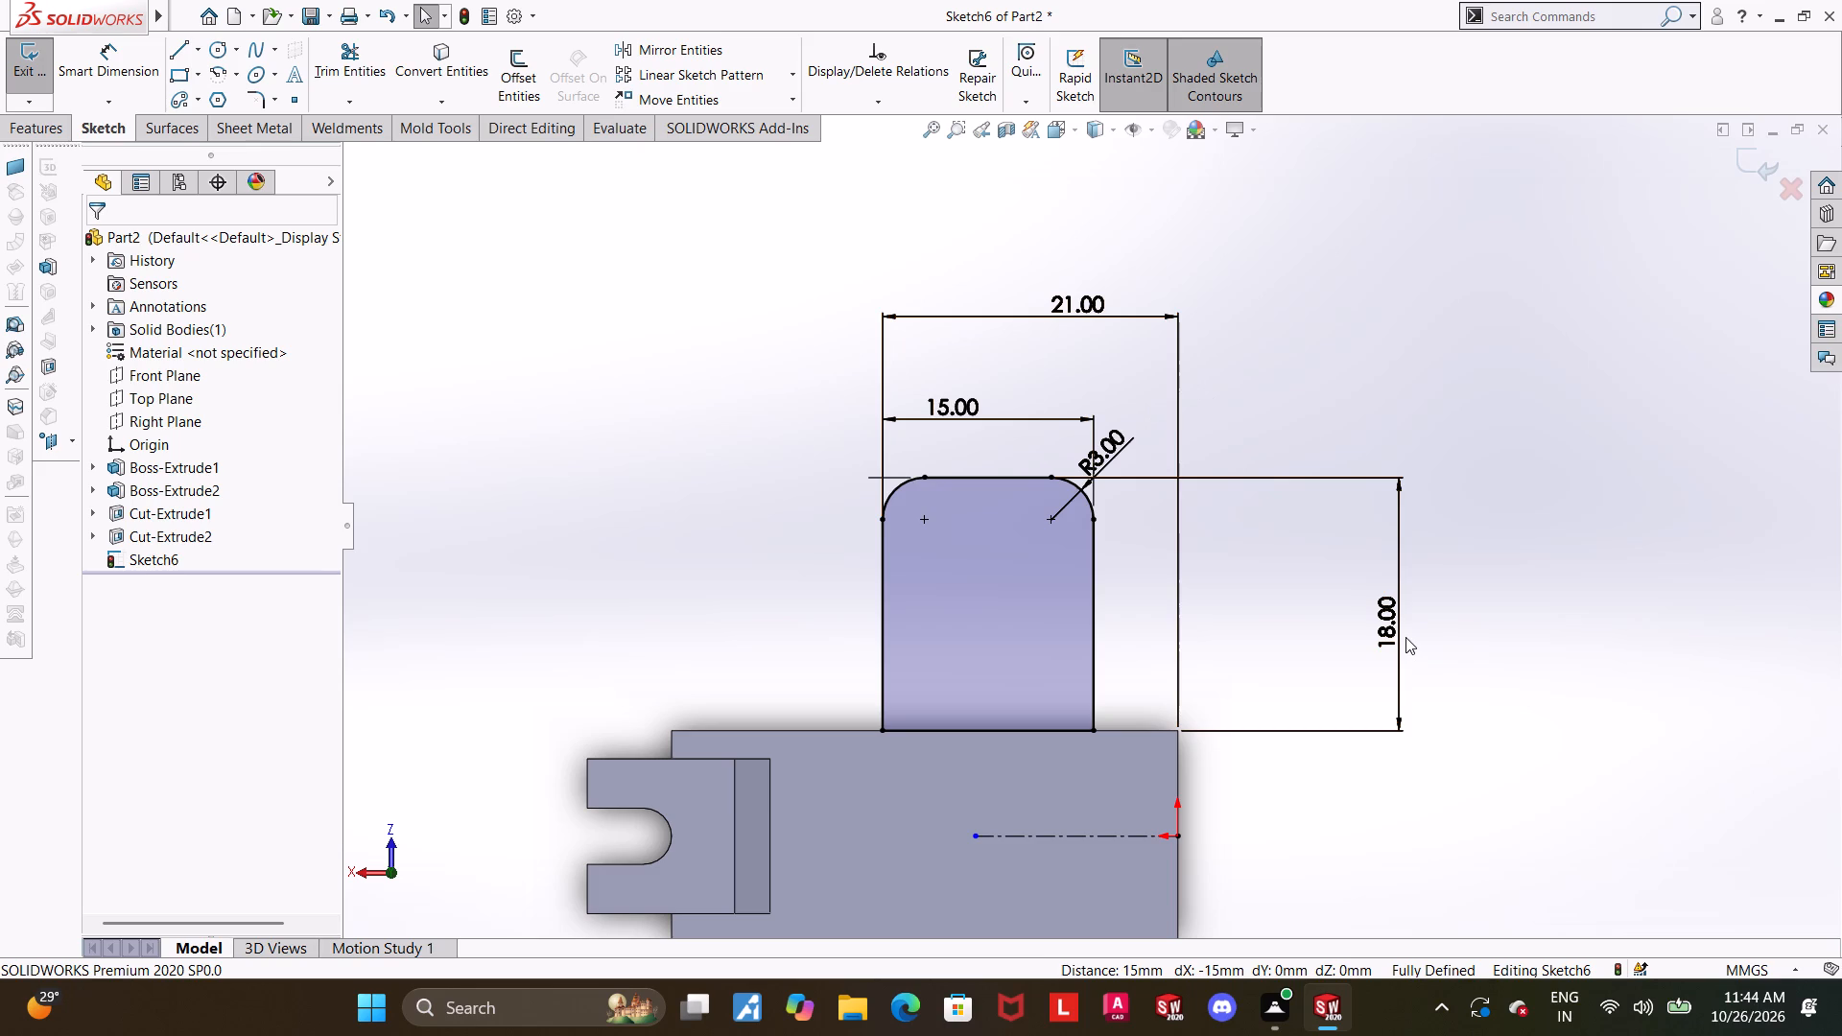
# Exit the finished sketch of the rounded tab profile.
pyautogui.scroll(4, 1402, 632)
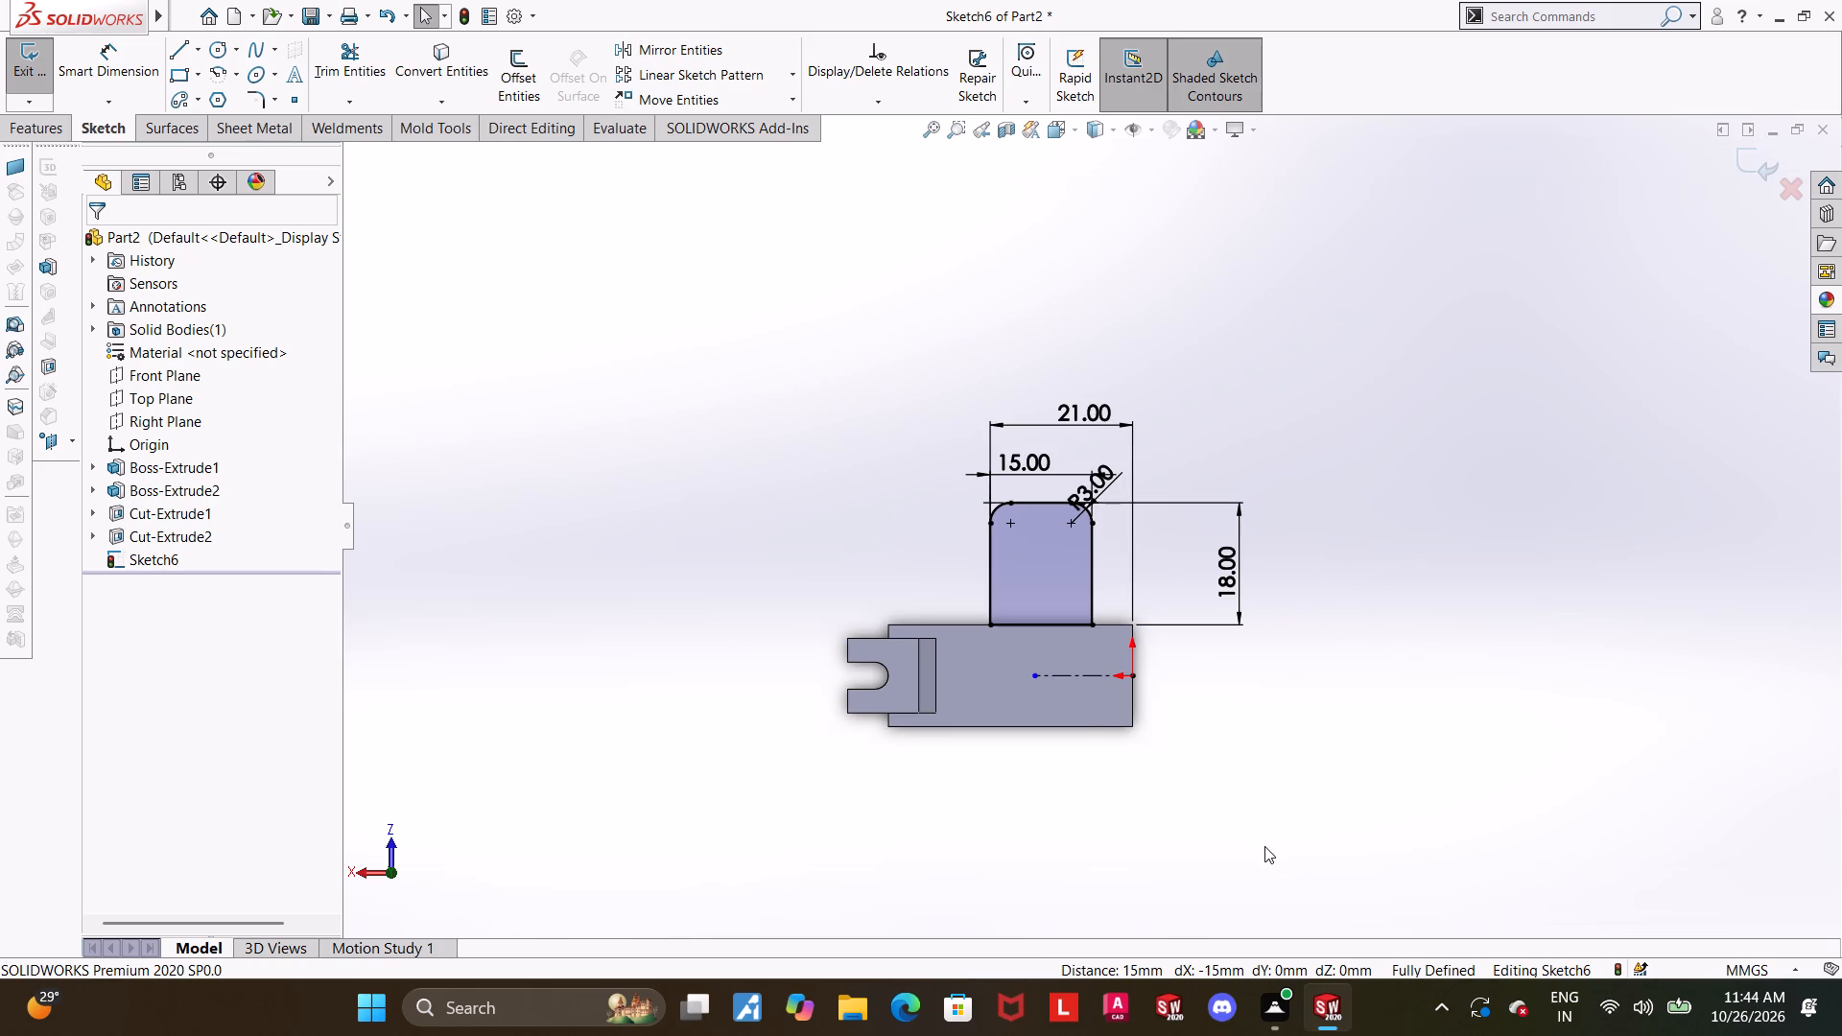
pyautogui.scroll(-2, 1027, 690)
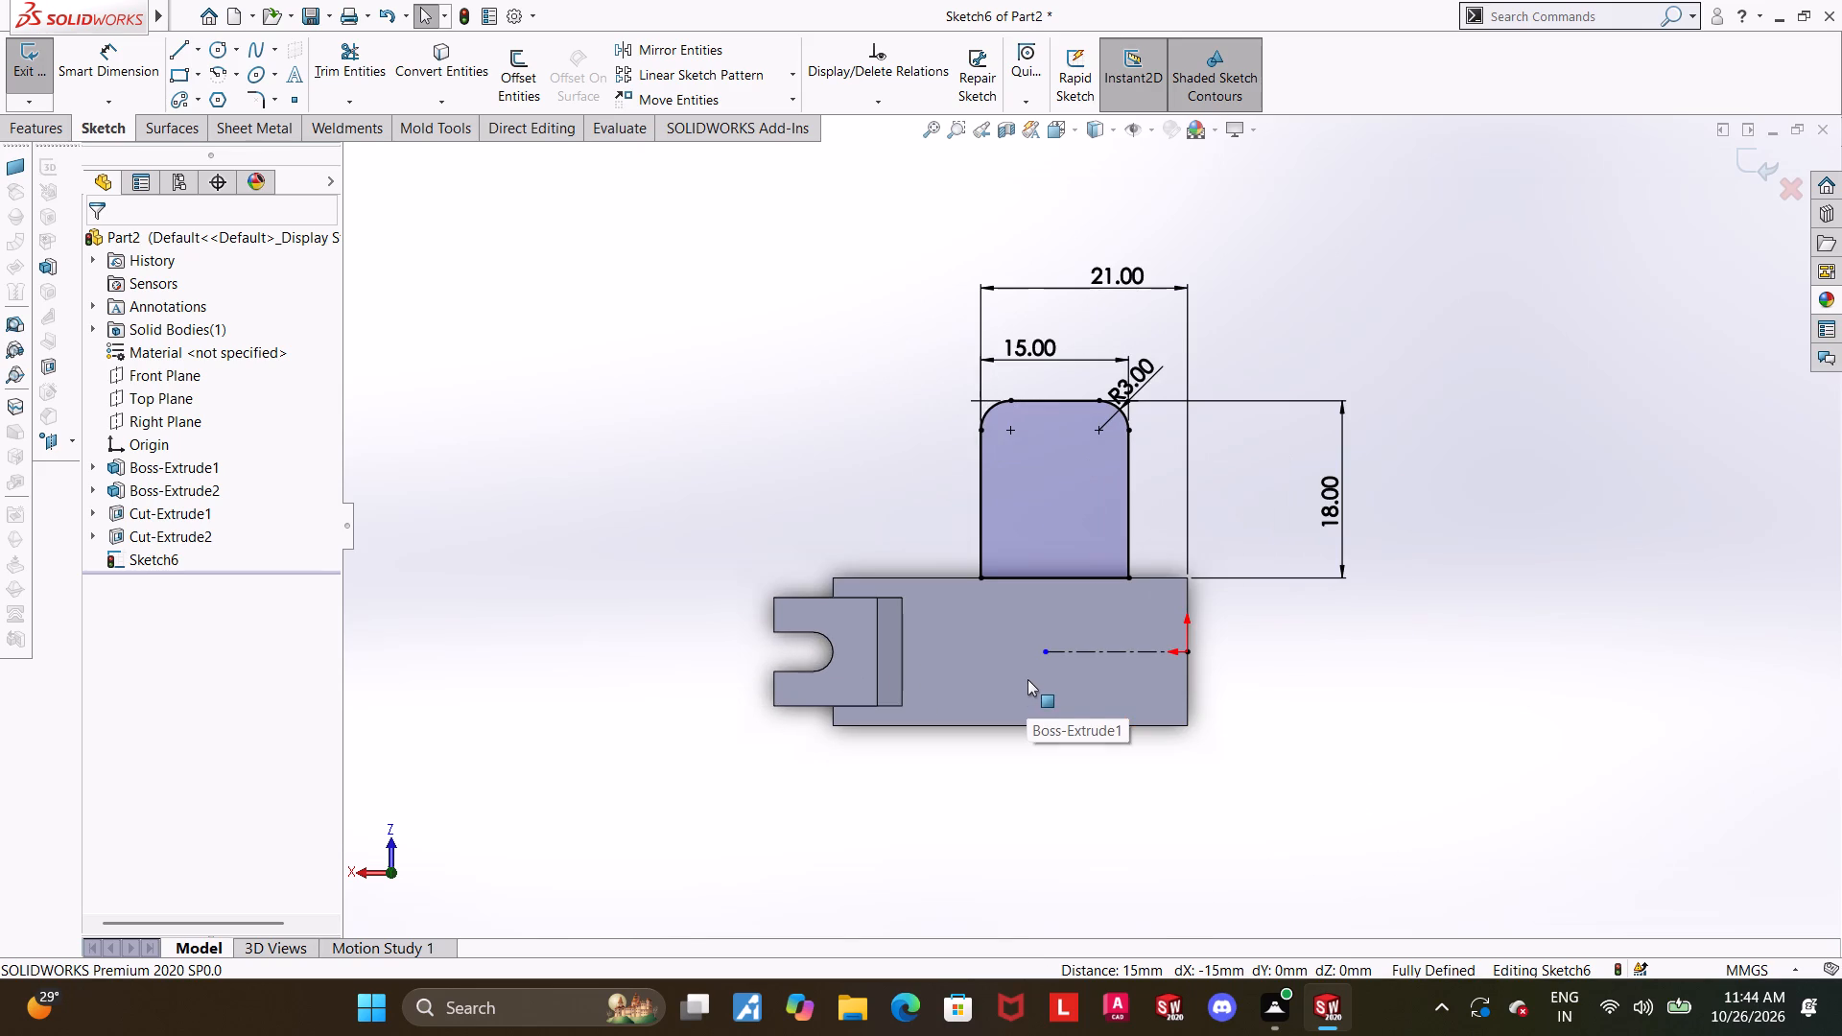
pyautogui.click(1761, 170)
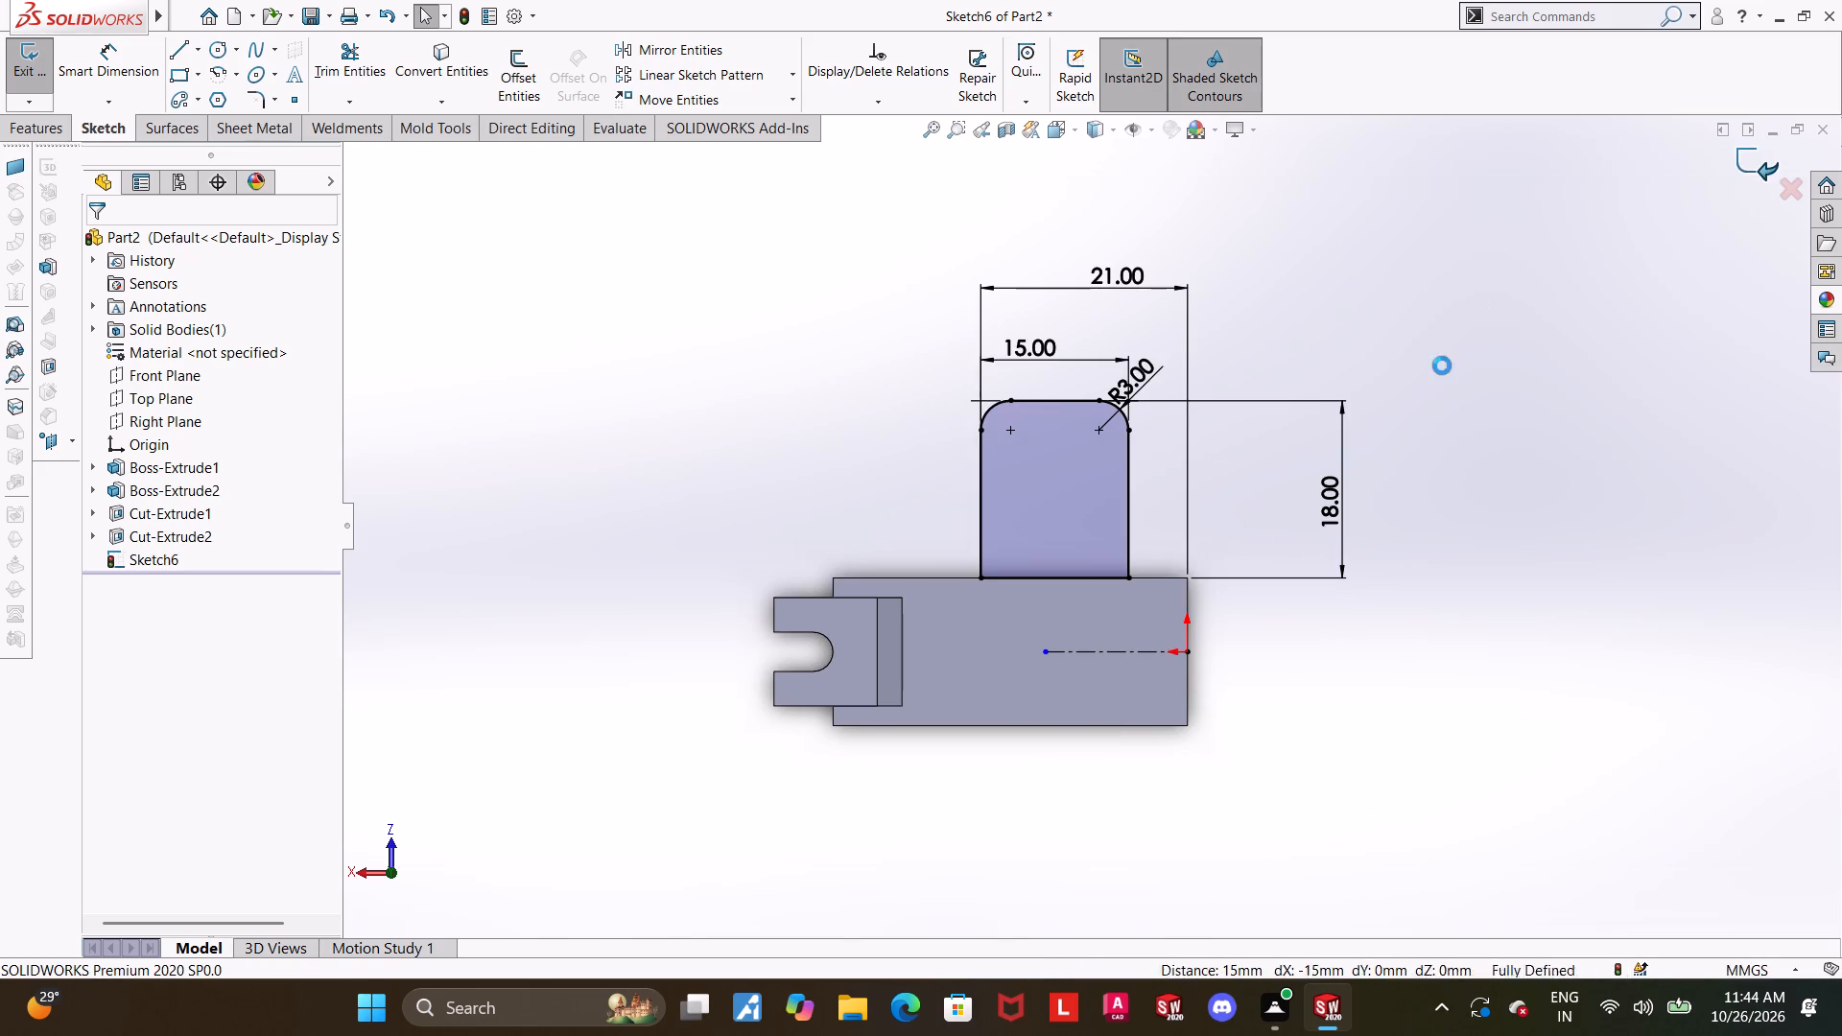
# Extrude the rounded tab profile as a 4 mm blind boss, reversed to run alongside the body's thickness and merged with it.
pyautogui.scroll(3, 1440, 369)
pyautogui.moveTo(1338, 553); pyautogui.dragTo(1333, 519, button='middle')
pyautogui.scroll(-2, 1148, 506)
pyautogui.click(30, 128)
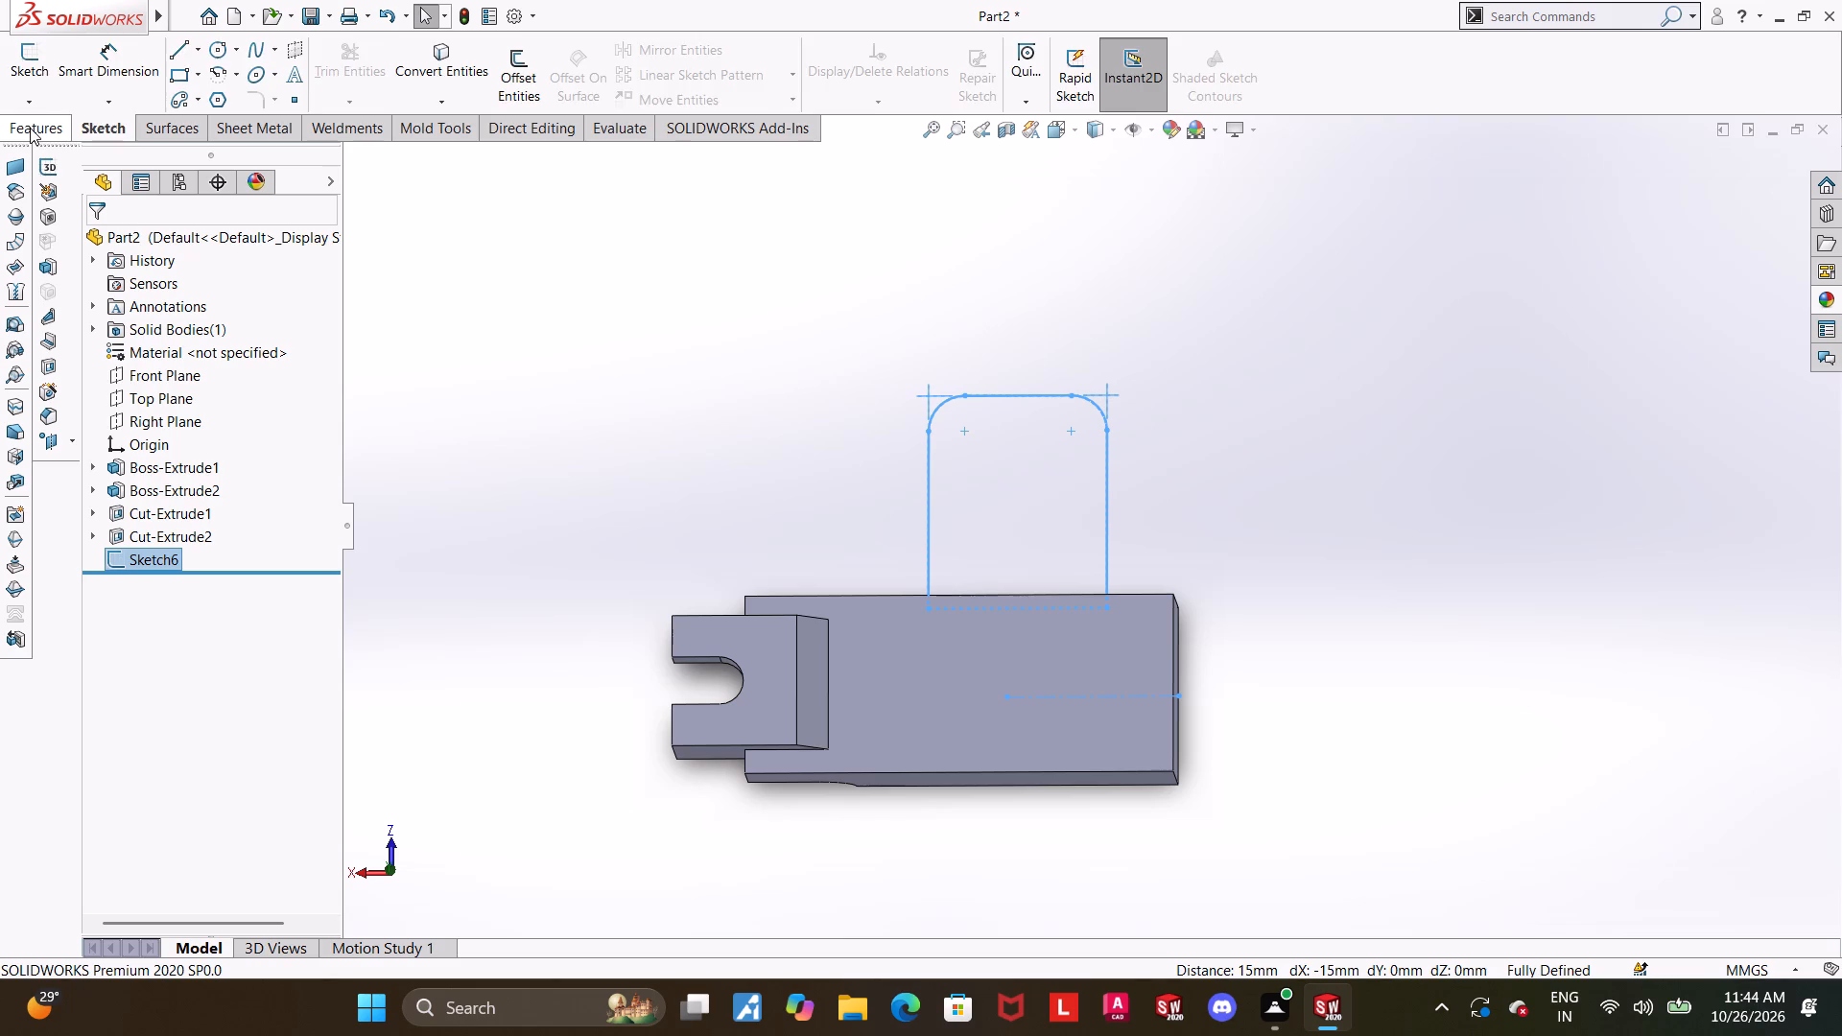
pyautogui.click(45, 83)
pyautogui.moveTo(1198, 576); pyautogui.dragTo(966, 531, button='middle')
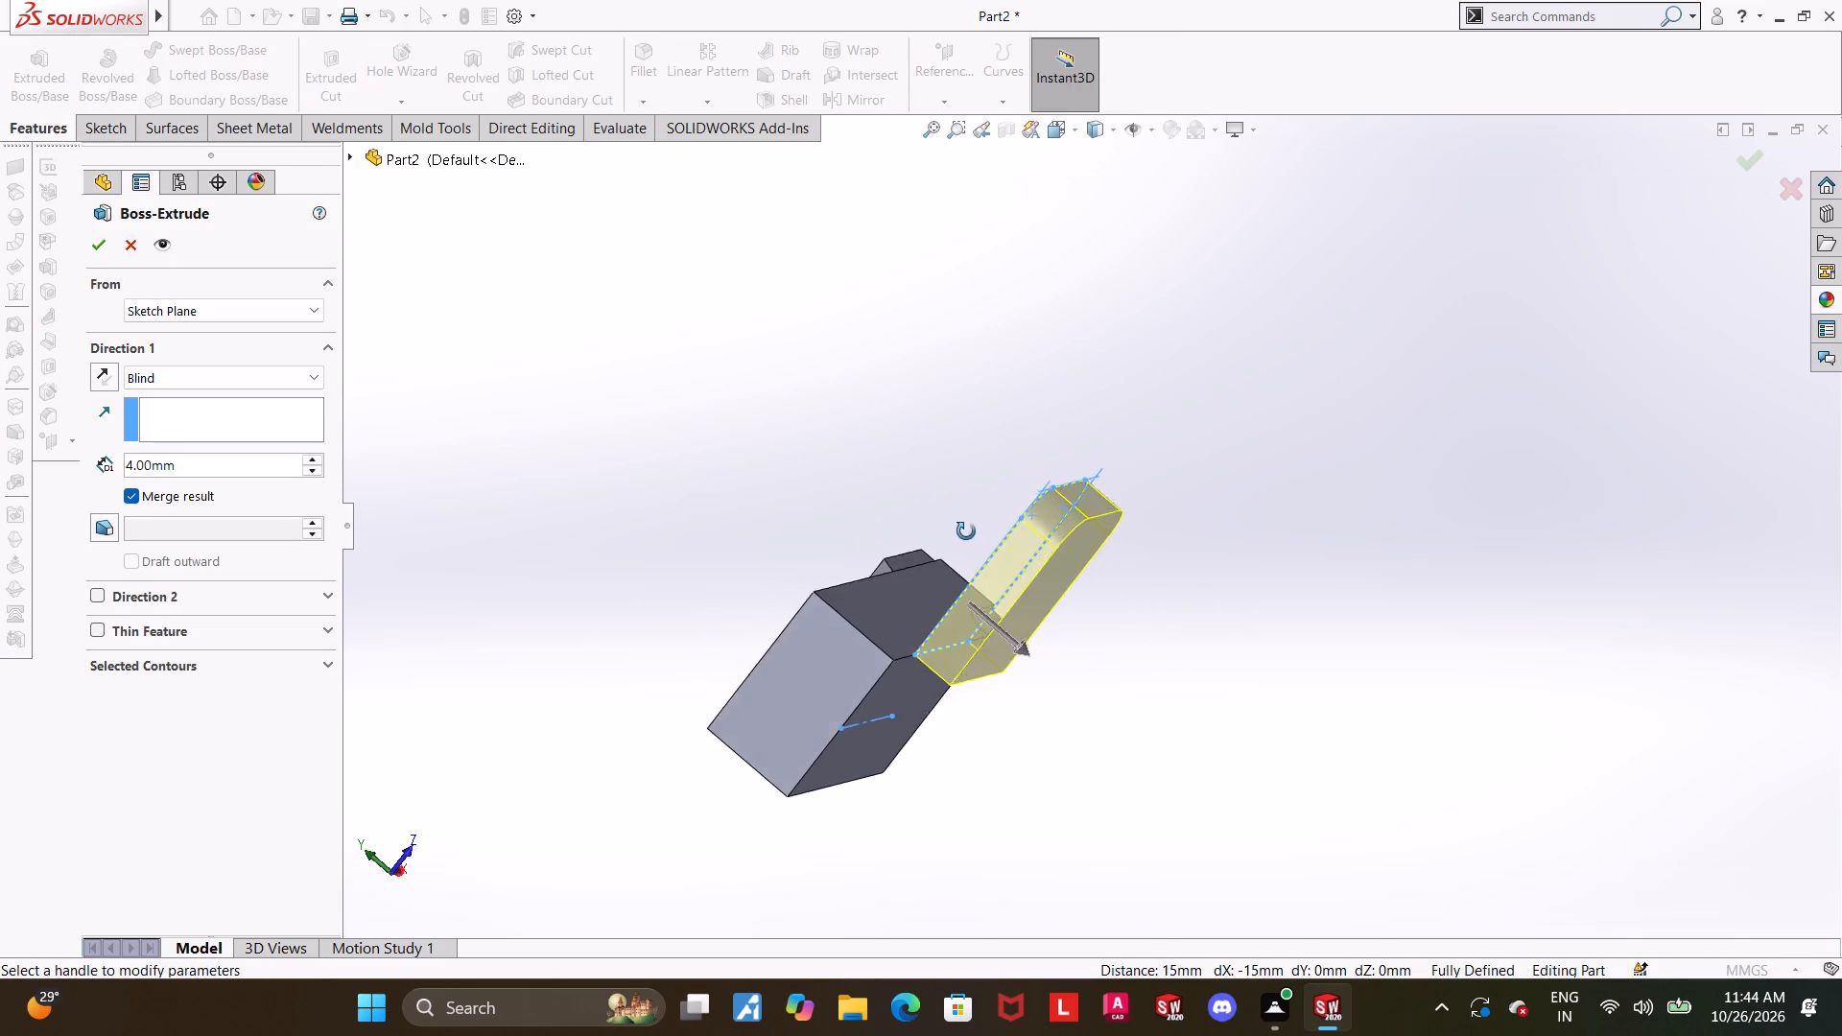
pyautogui.moveTo(966, 531); pyautogui.dragTo(1027, 671, button='middle')
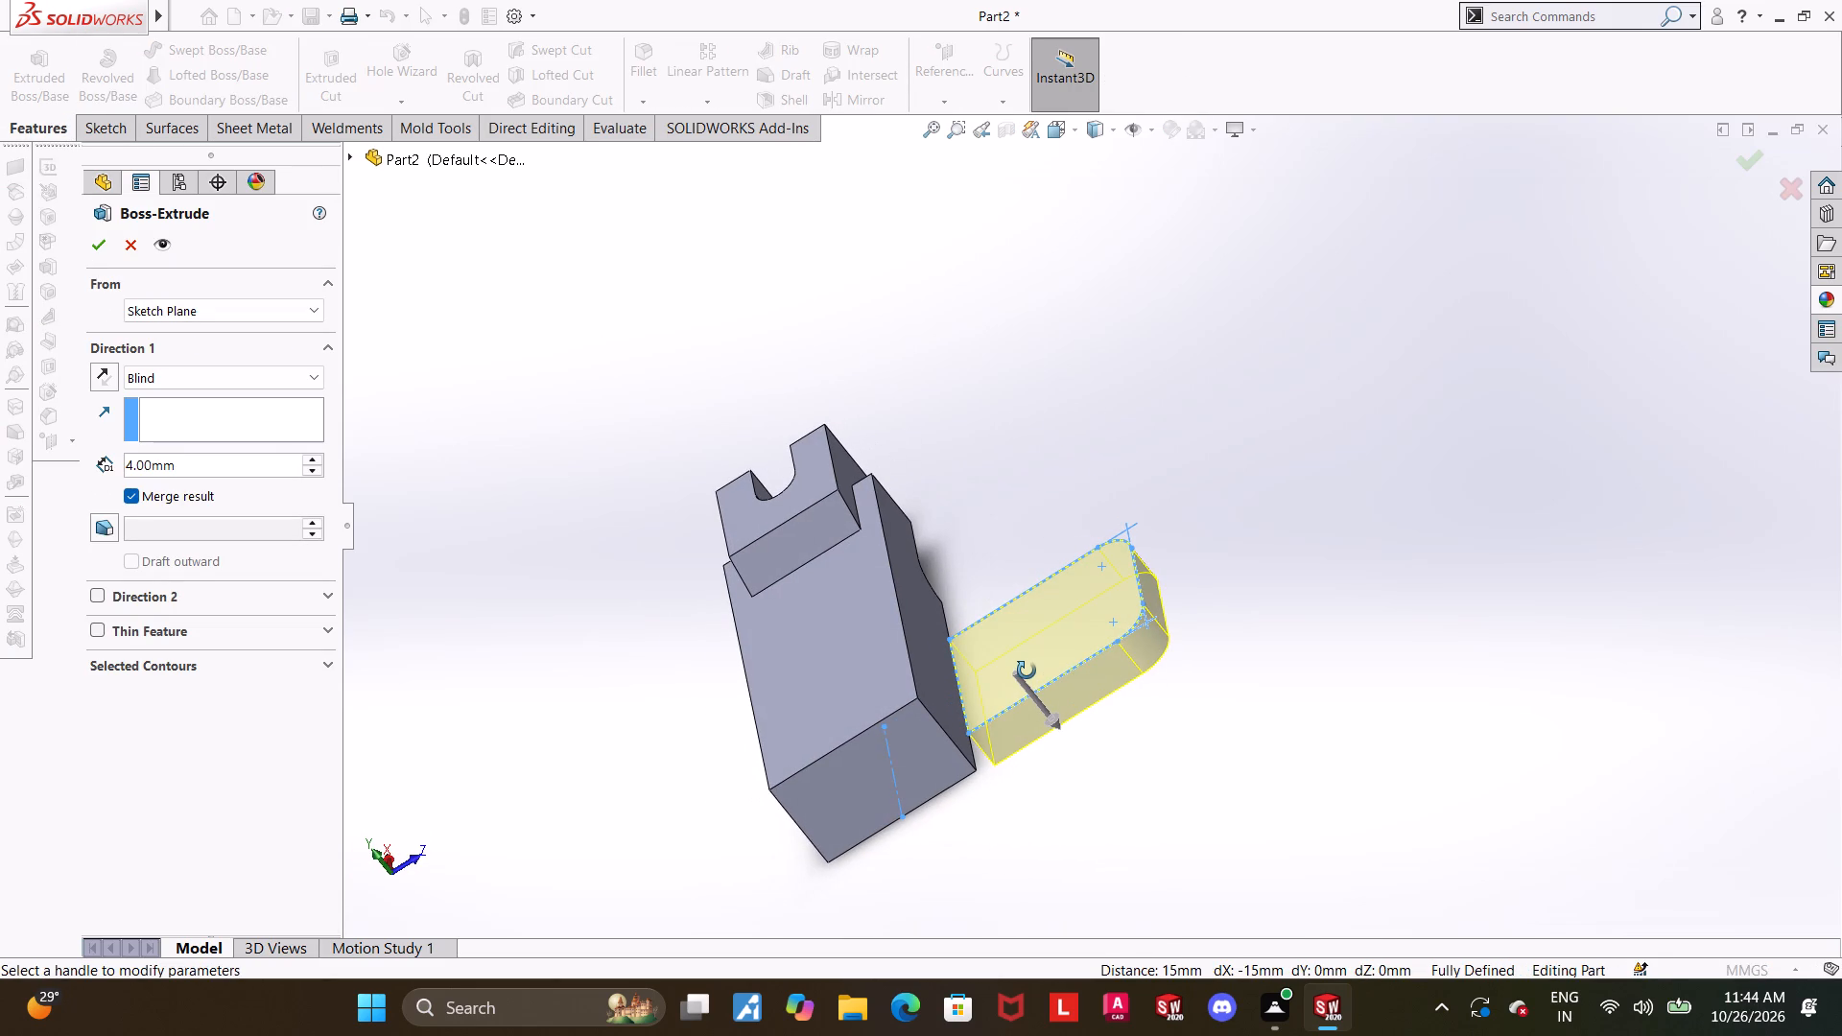
pyautogui.moveTo(1027, 671); pyautogui.dragTo(1214, 301, button='middle')
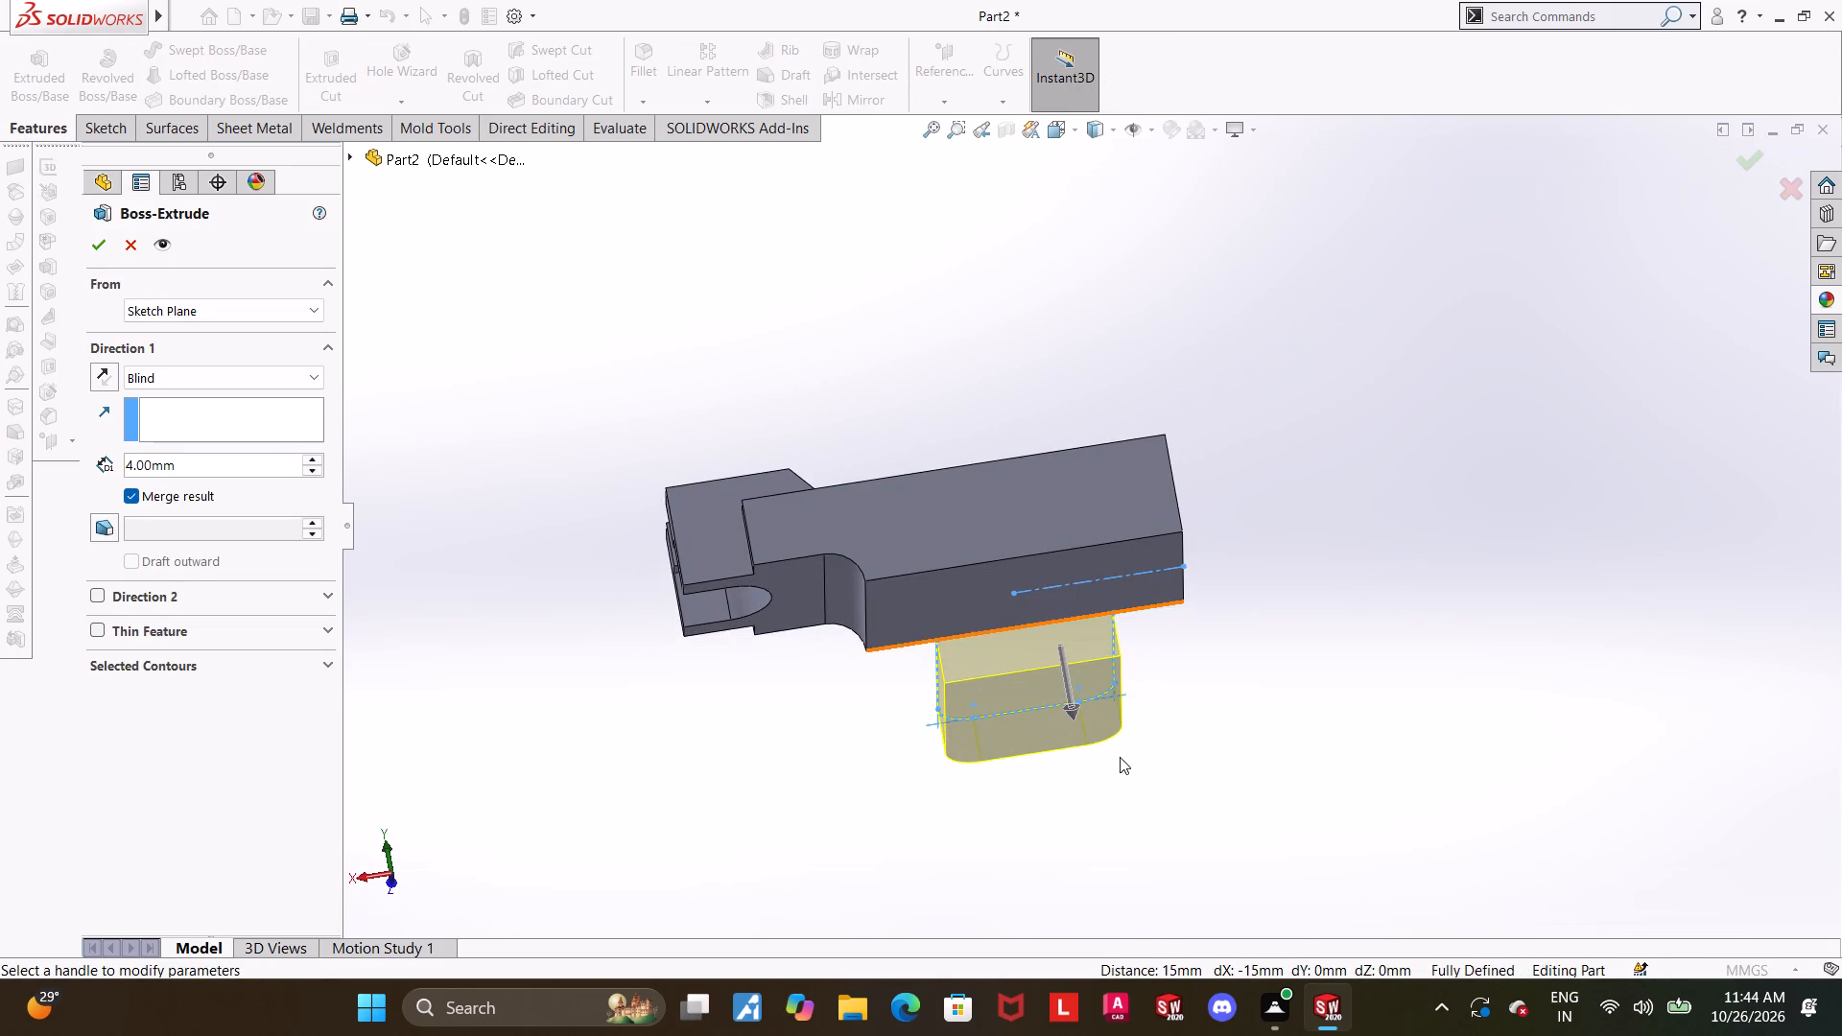
pyautogui.moveTo(1108, 729); pyautogui.dragTo(1092, 383, button='middle')
pyautogui.moveTo(1037, 574); pyautogui.dragTo(1117, 296, button='middle')
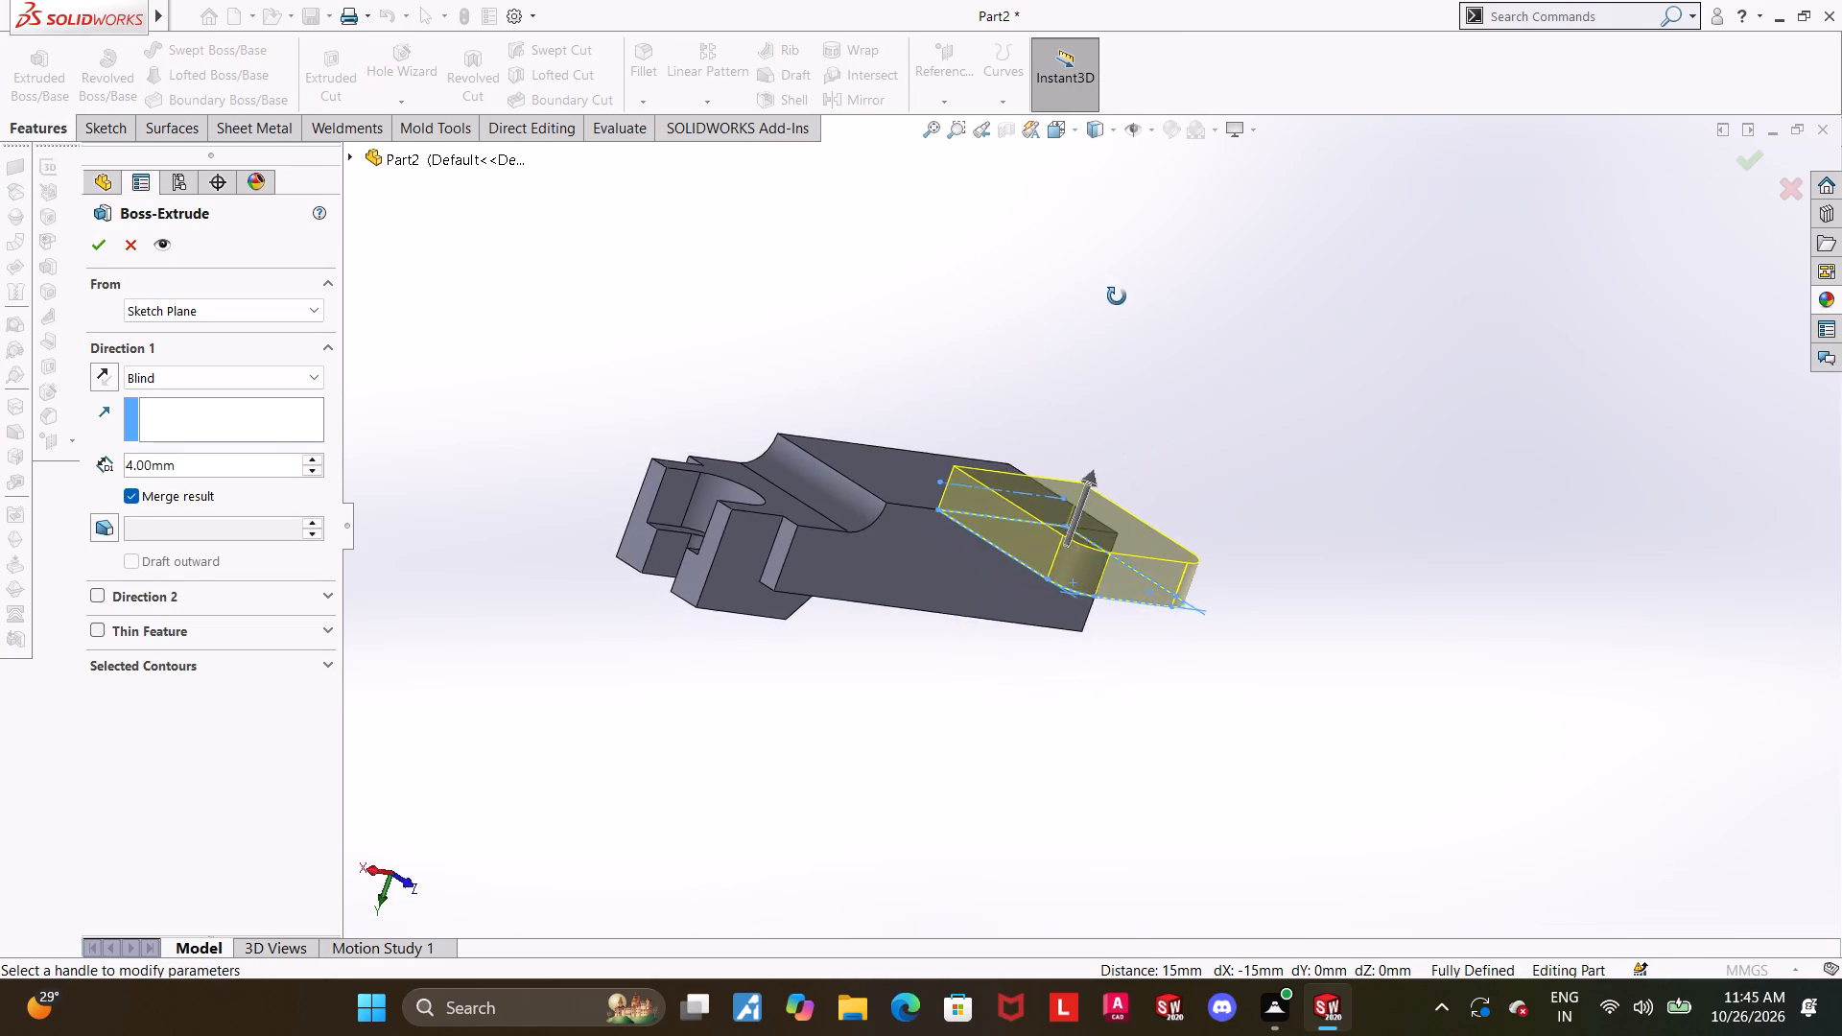
pyautogui.moveTo(1117, 296); pyautogui.dragTo(1093, 307, button='middle')
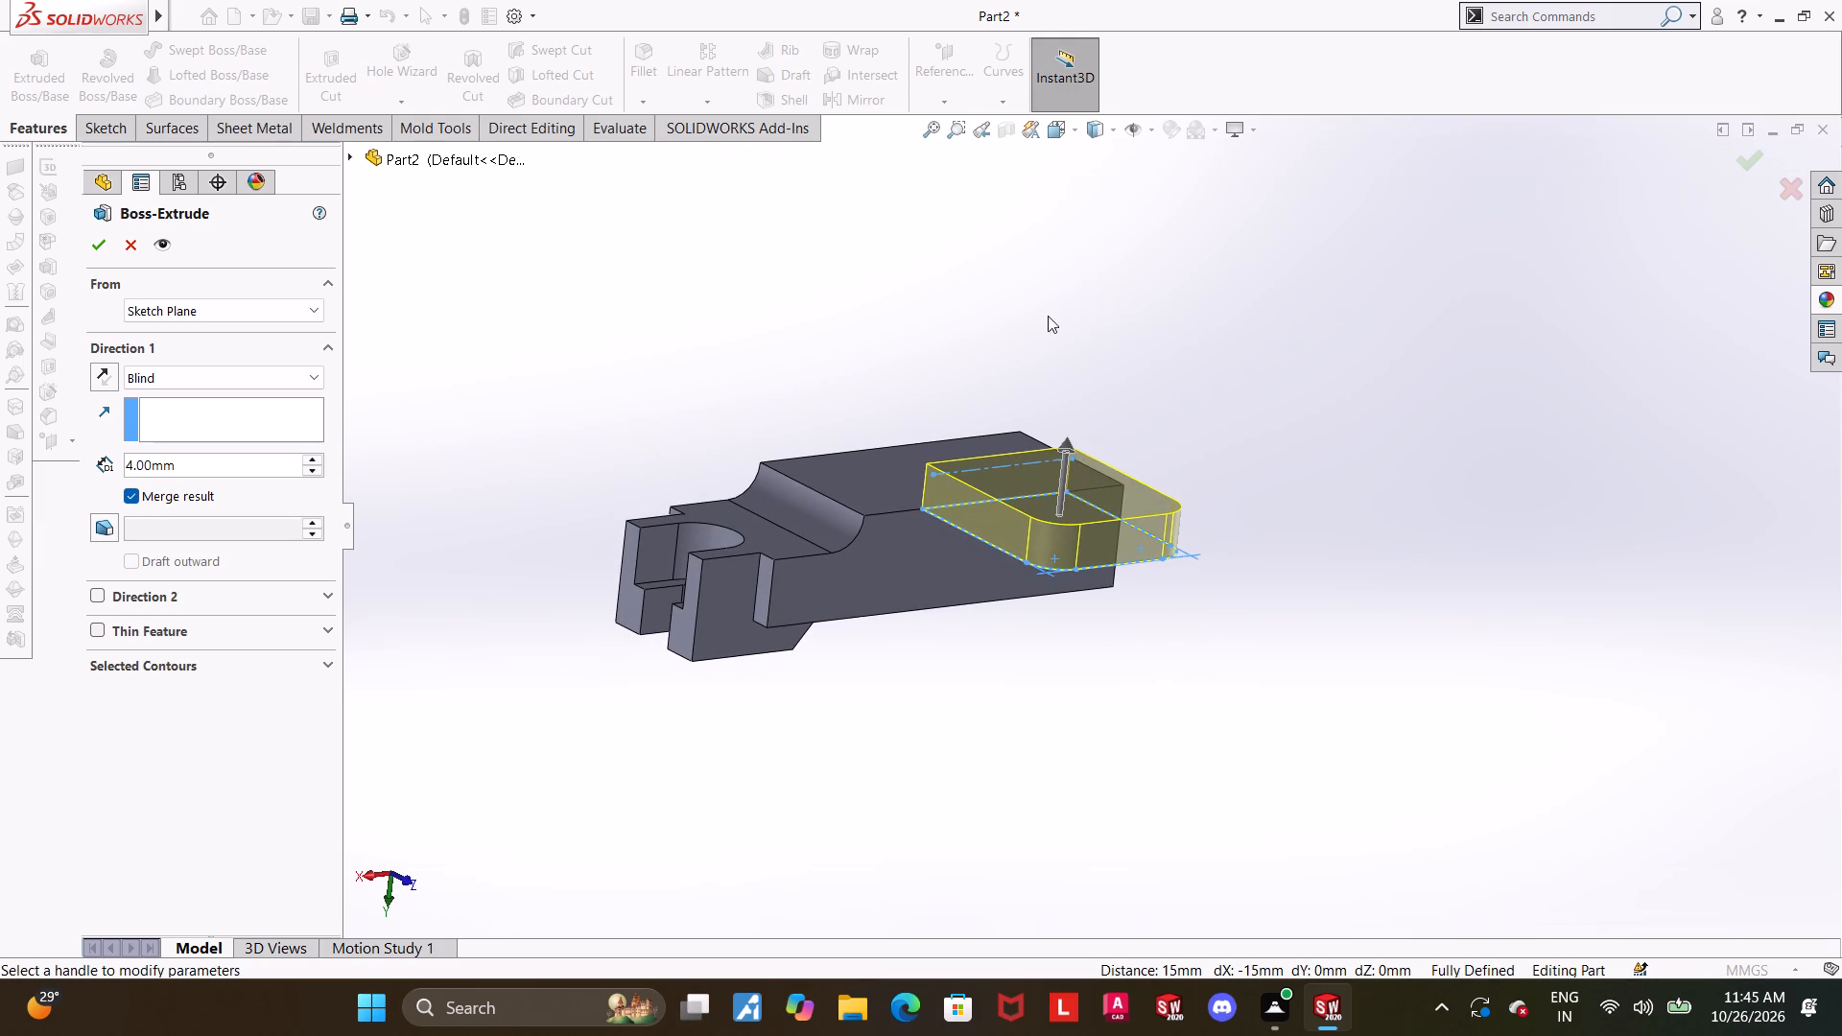
pyautogui.click(112, 369)
pyautogui.scroll(1, 965, 634)
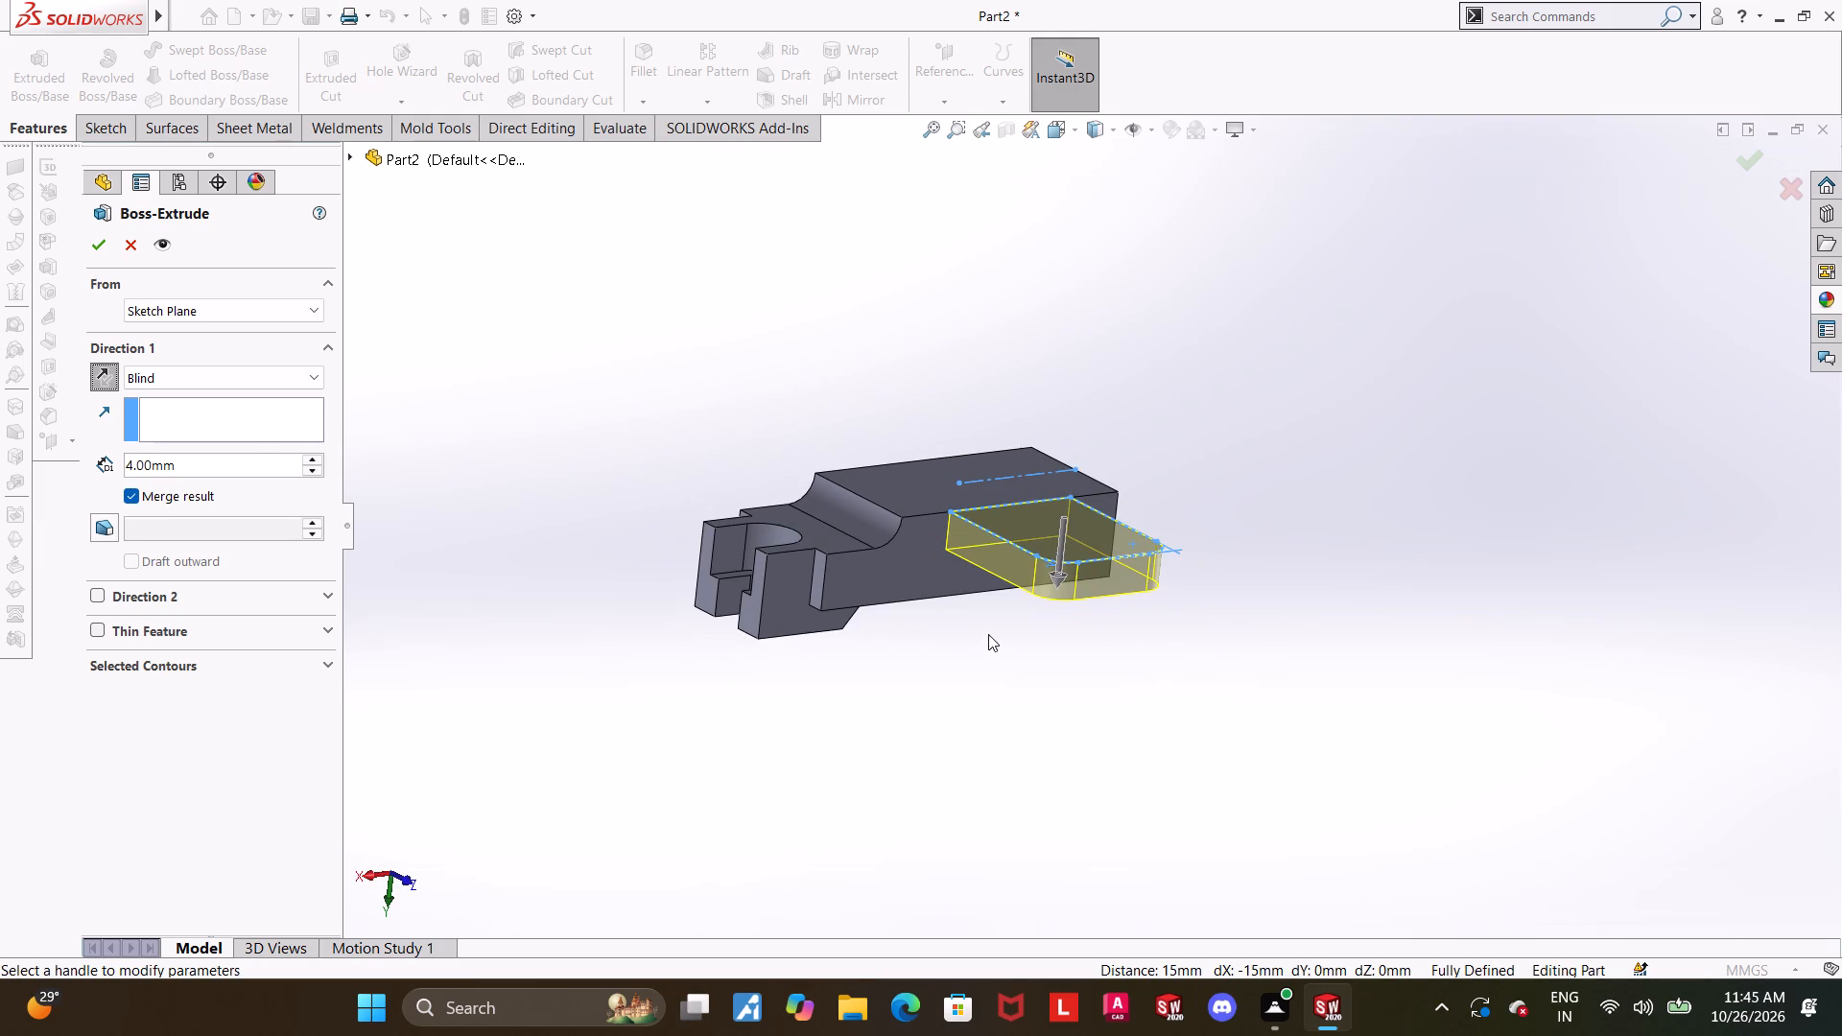
pyautogui.scroll(-1, 991, 635)
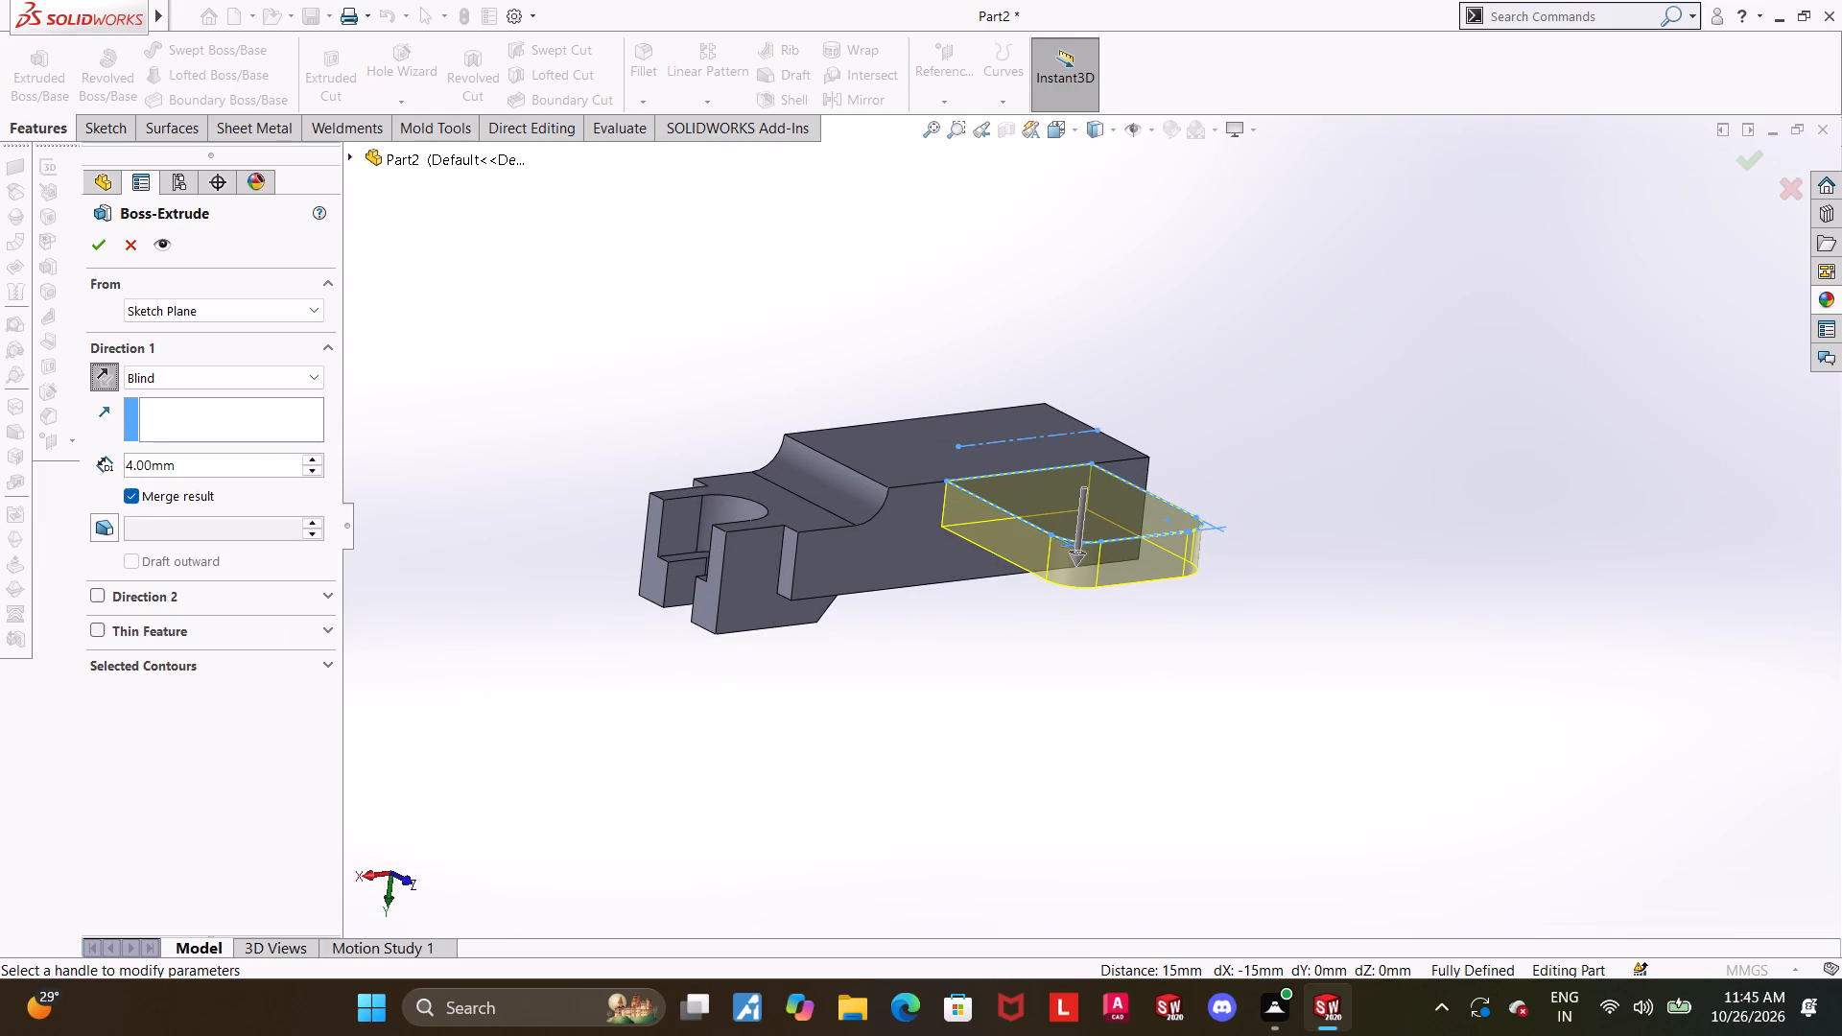
pyautogui.click(100, 247)
pyautogui.click(993, 642)
# Examine the extruded tab and how it joins the body from several sides.
pyautogui.moveTo(1018, 677); pyautogui.dragTo(1078, 661, button='middle')
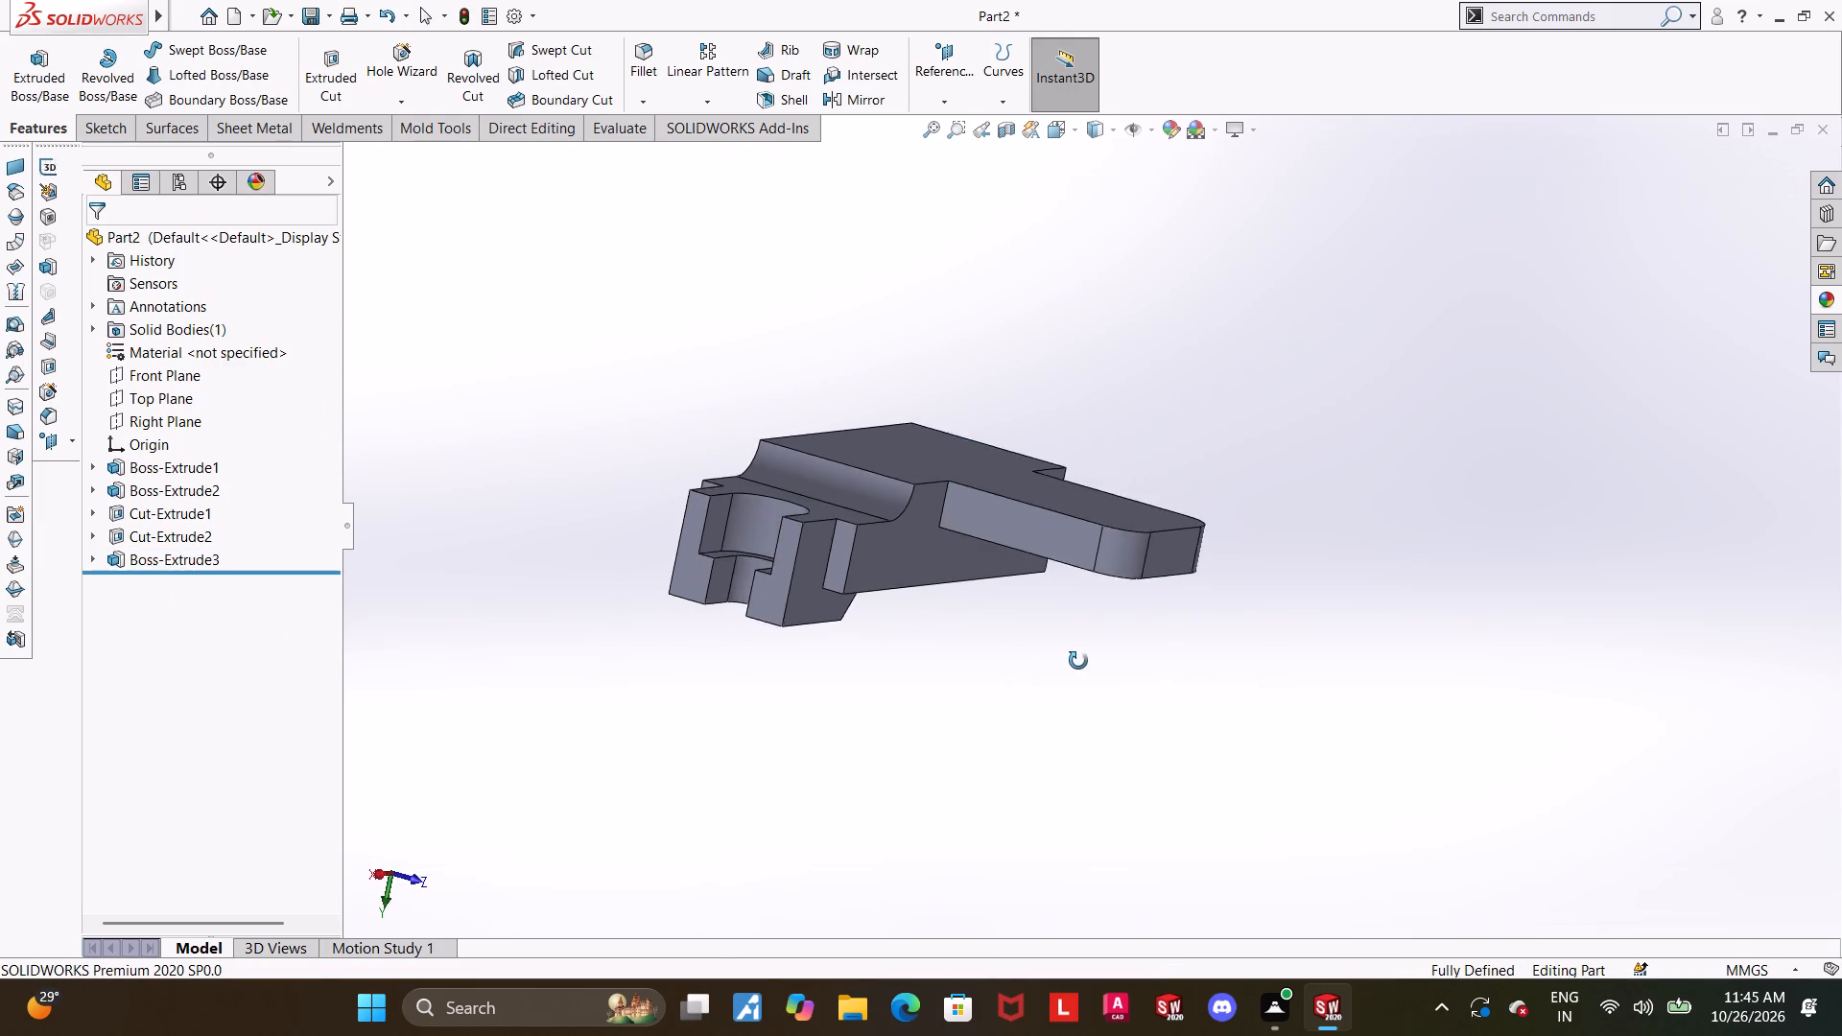
pyautogui.moveTo(1078, 661); pyautogui.dragTo(1019, 725, button='middle')
pyautogui.scroll(-3, 1240, 327)
pyautogui.scroll(4, 1186, 396)
pyautogui.moveTo(1110, 492); pyautogui.dragTo(1071, 594, button='middle')
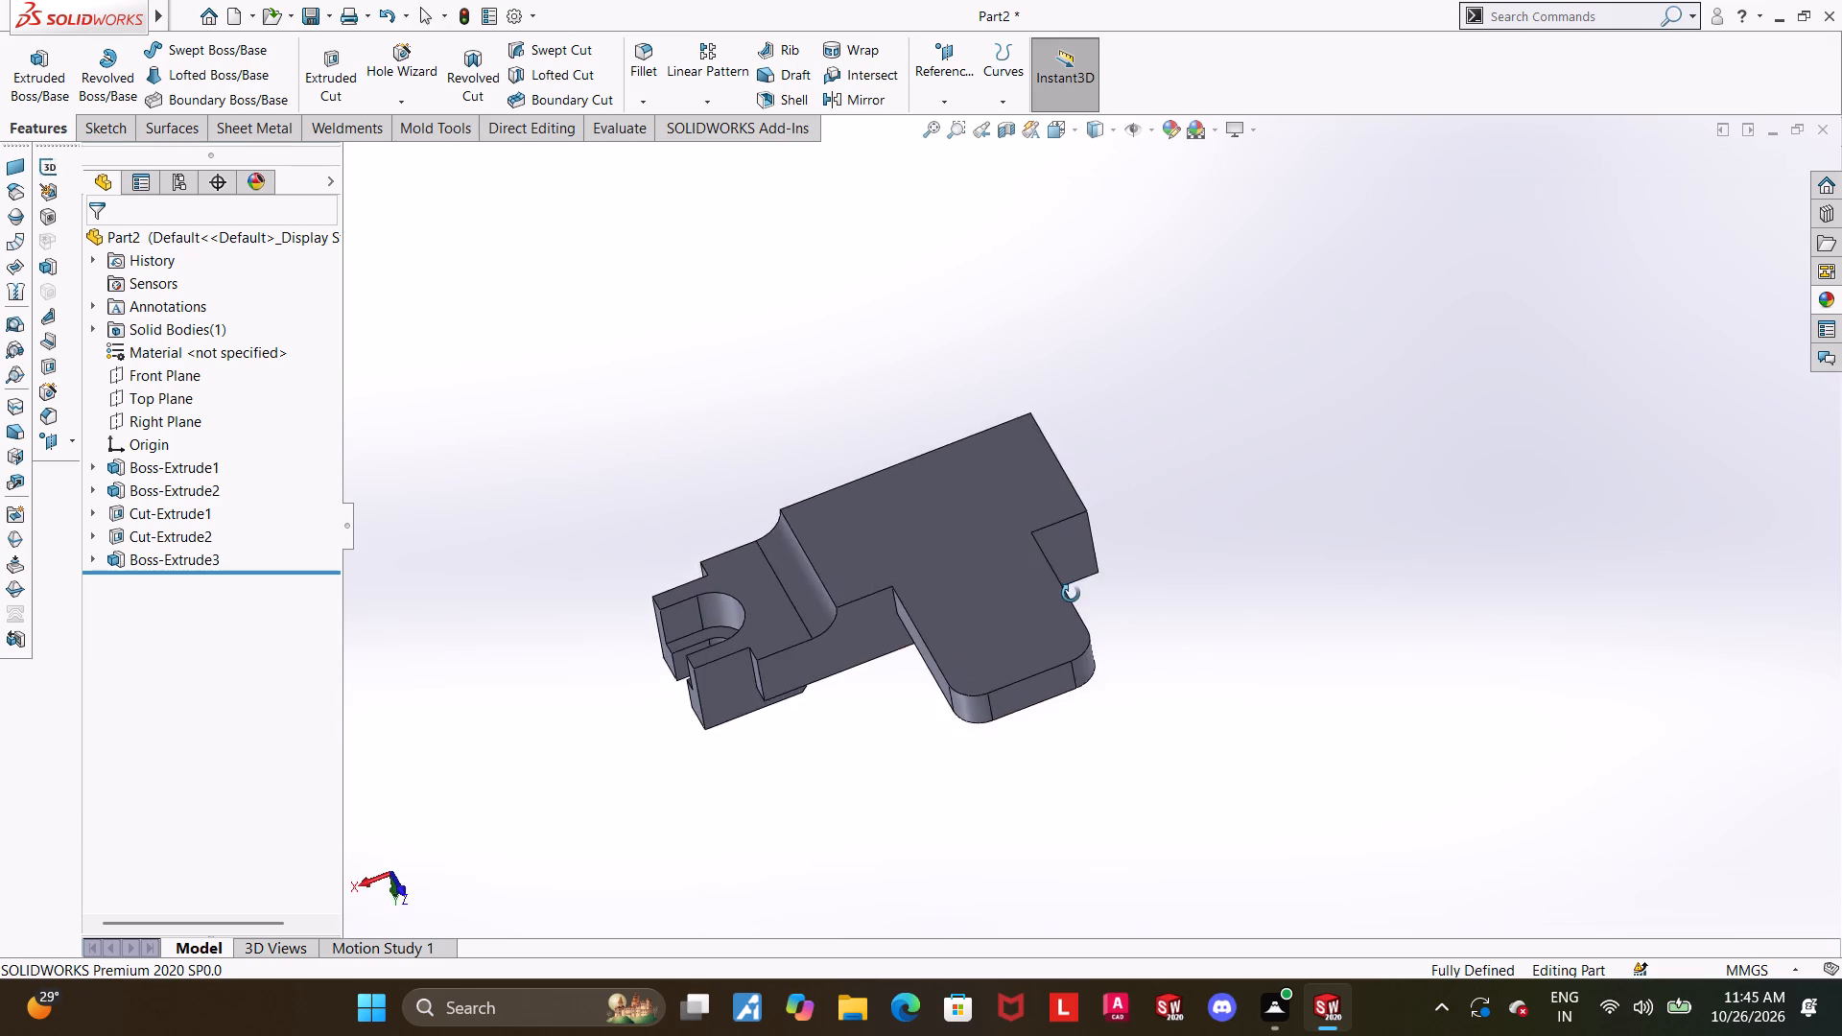
pyautogui.moveTo(1071, 594); pyautogui.dragTo(1170, 812, button='middle')
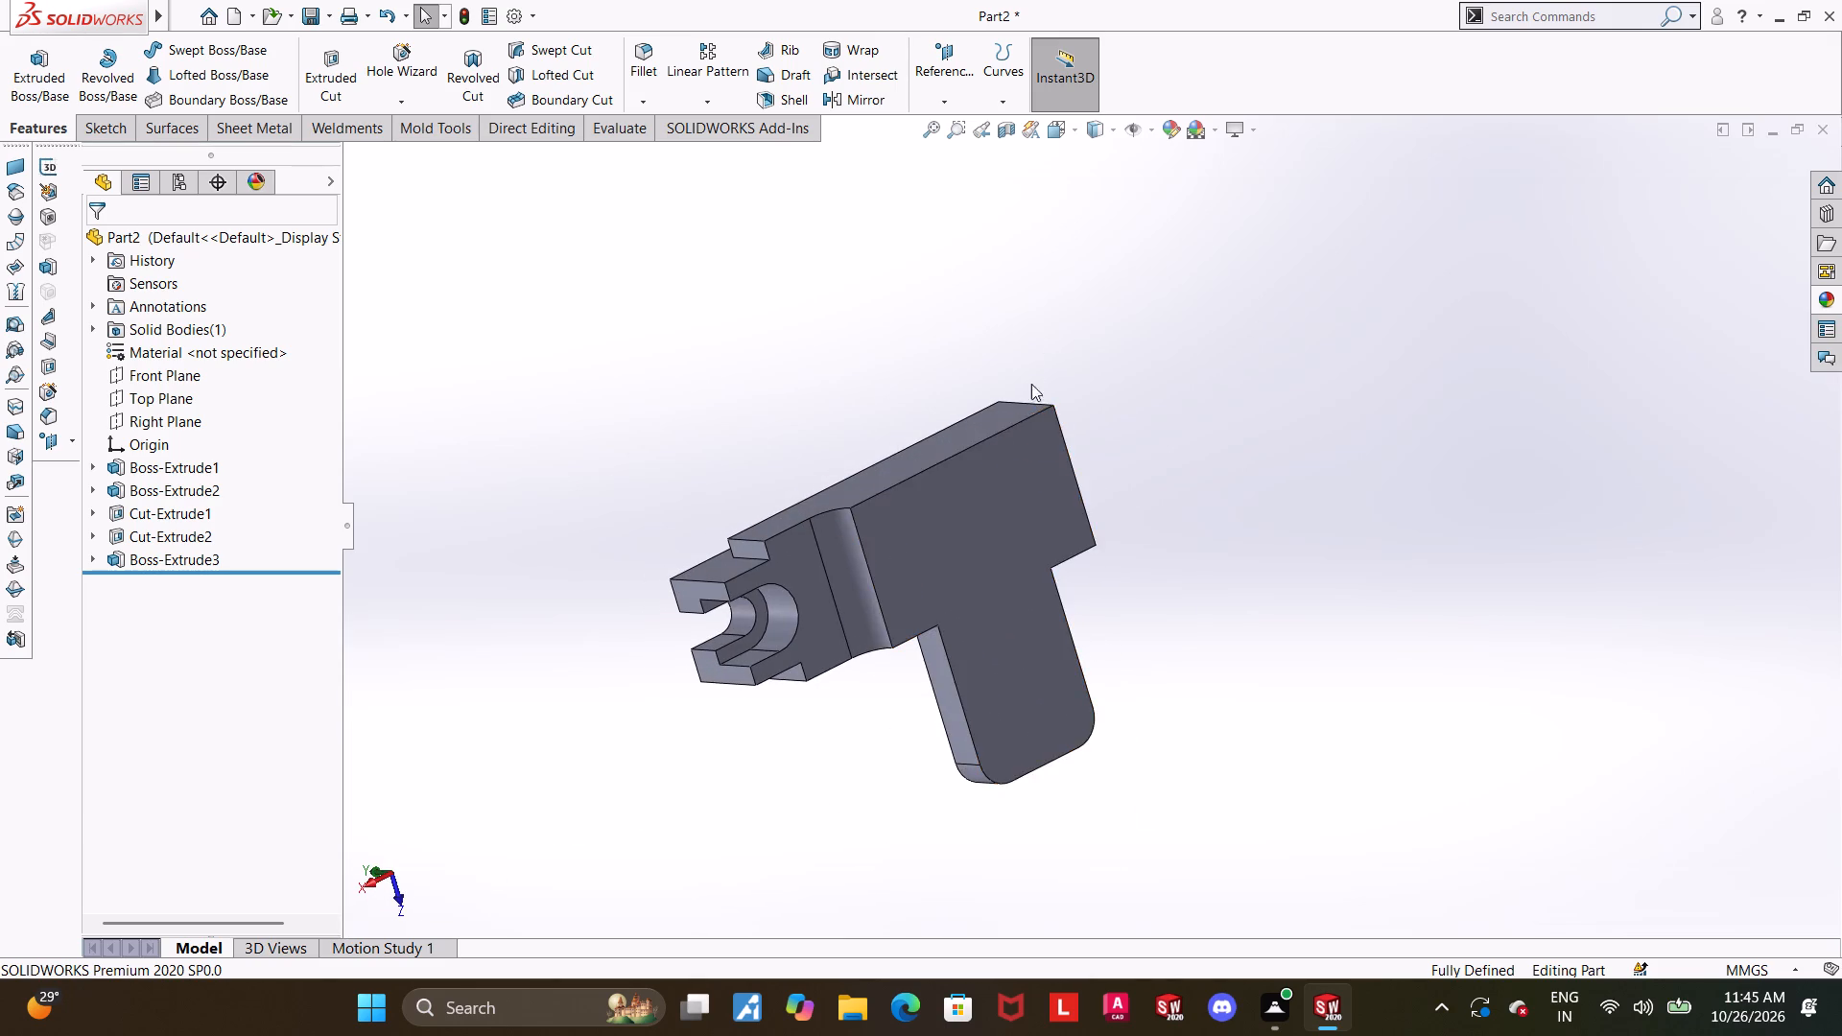
pyautogui.scroll(1, 1025, 428)
pyautogui.moveTo(1003, 432); pyautogui.dragTo(972, 166, button='middle')
pyautogui.middleClick(1012, 573)
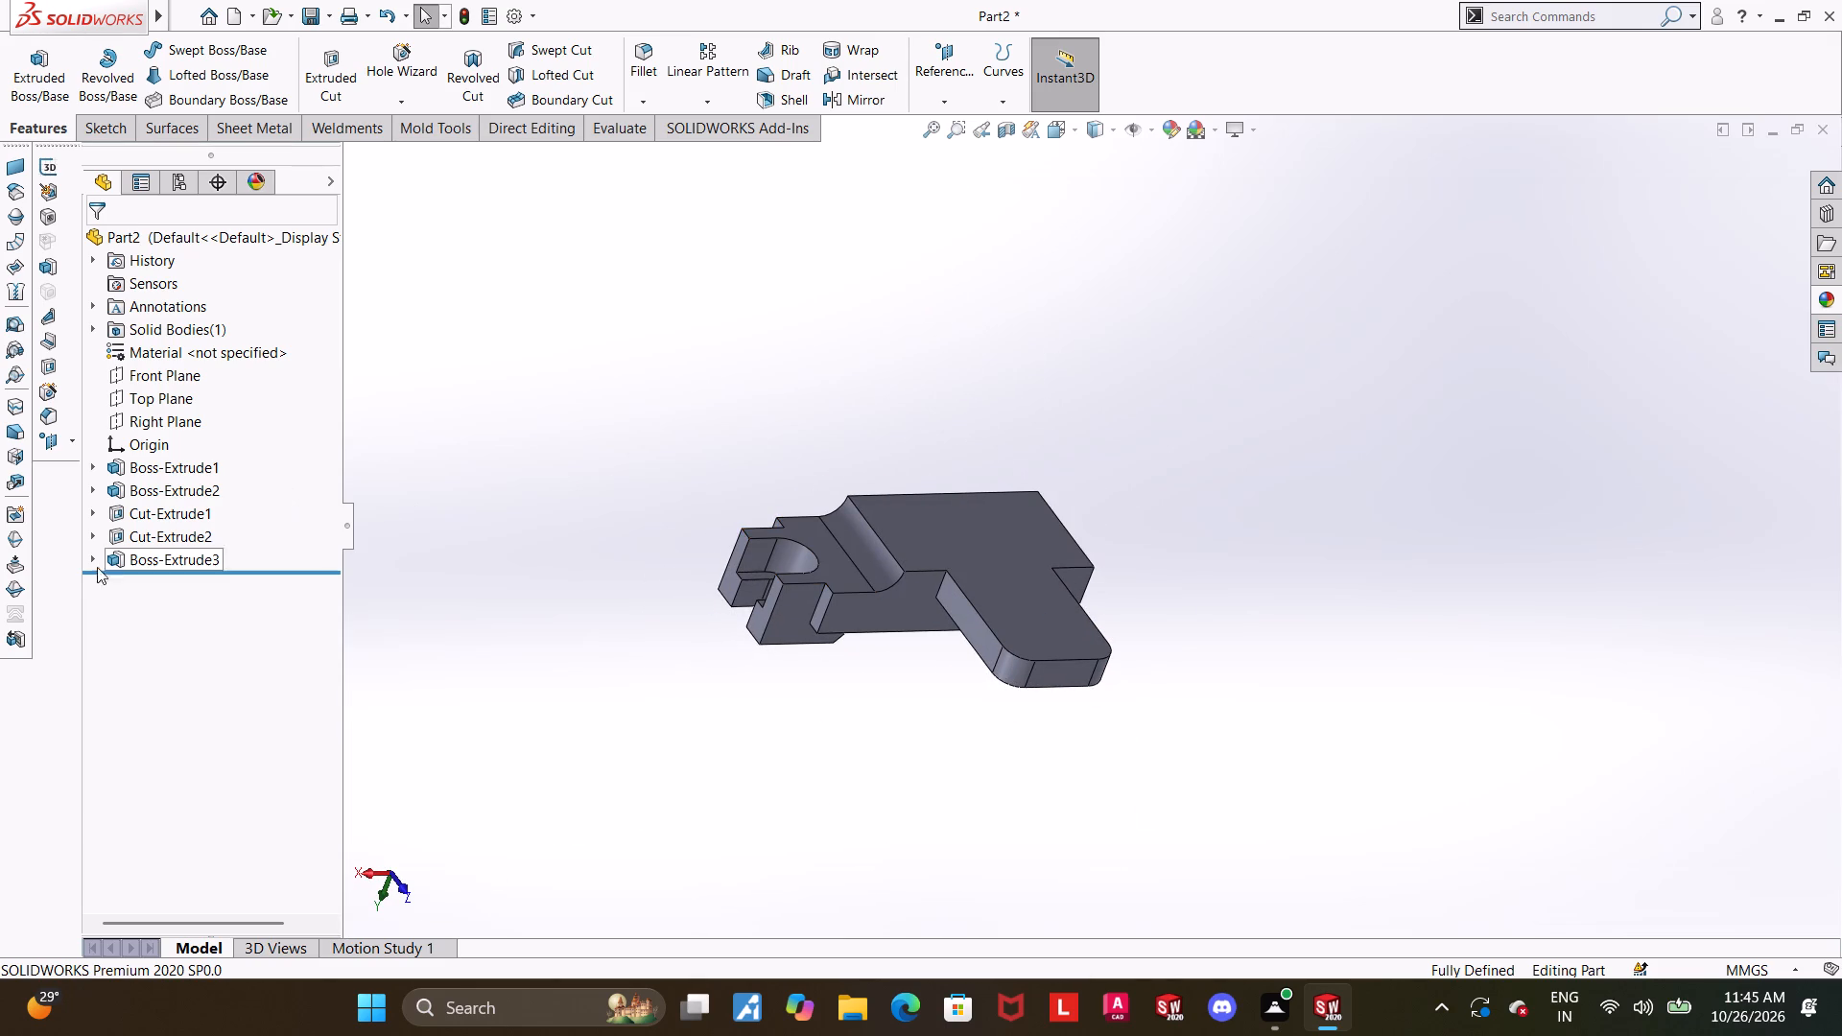
# Edit the tab's sketch to mirror the rounded outline about the body's centreline, and exit the sketch to rebuild both tabs.
pyautogui.click(99, 565)
pyautogui.click(166, 575)
pyautogui.click(177, 524)
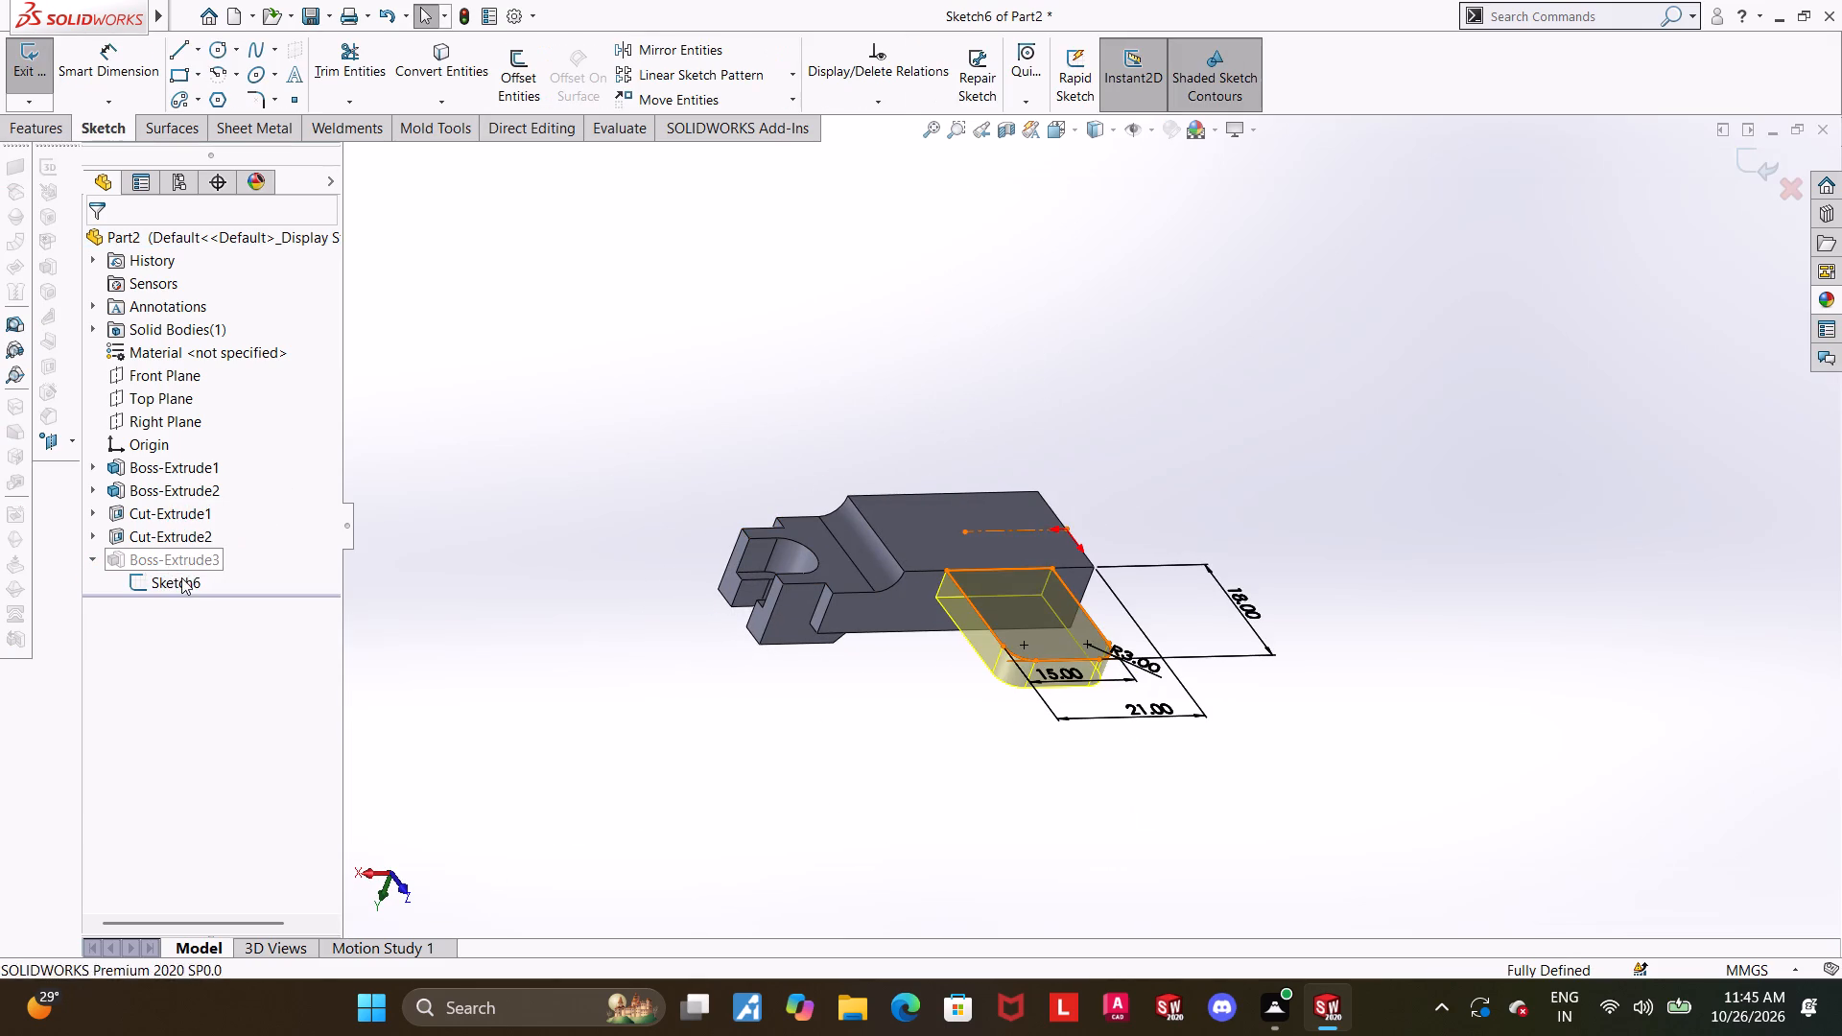
pyautogui.click(181, 577)
pyautogui.click(216, 551)
pyautogui.scroll(2, 1240, 797)
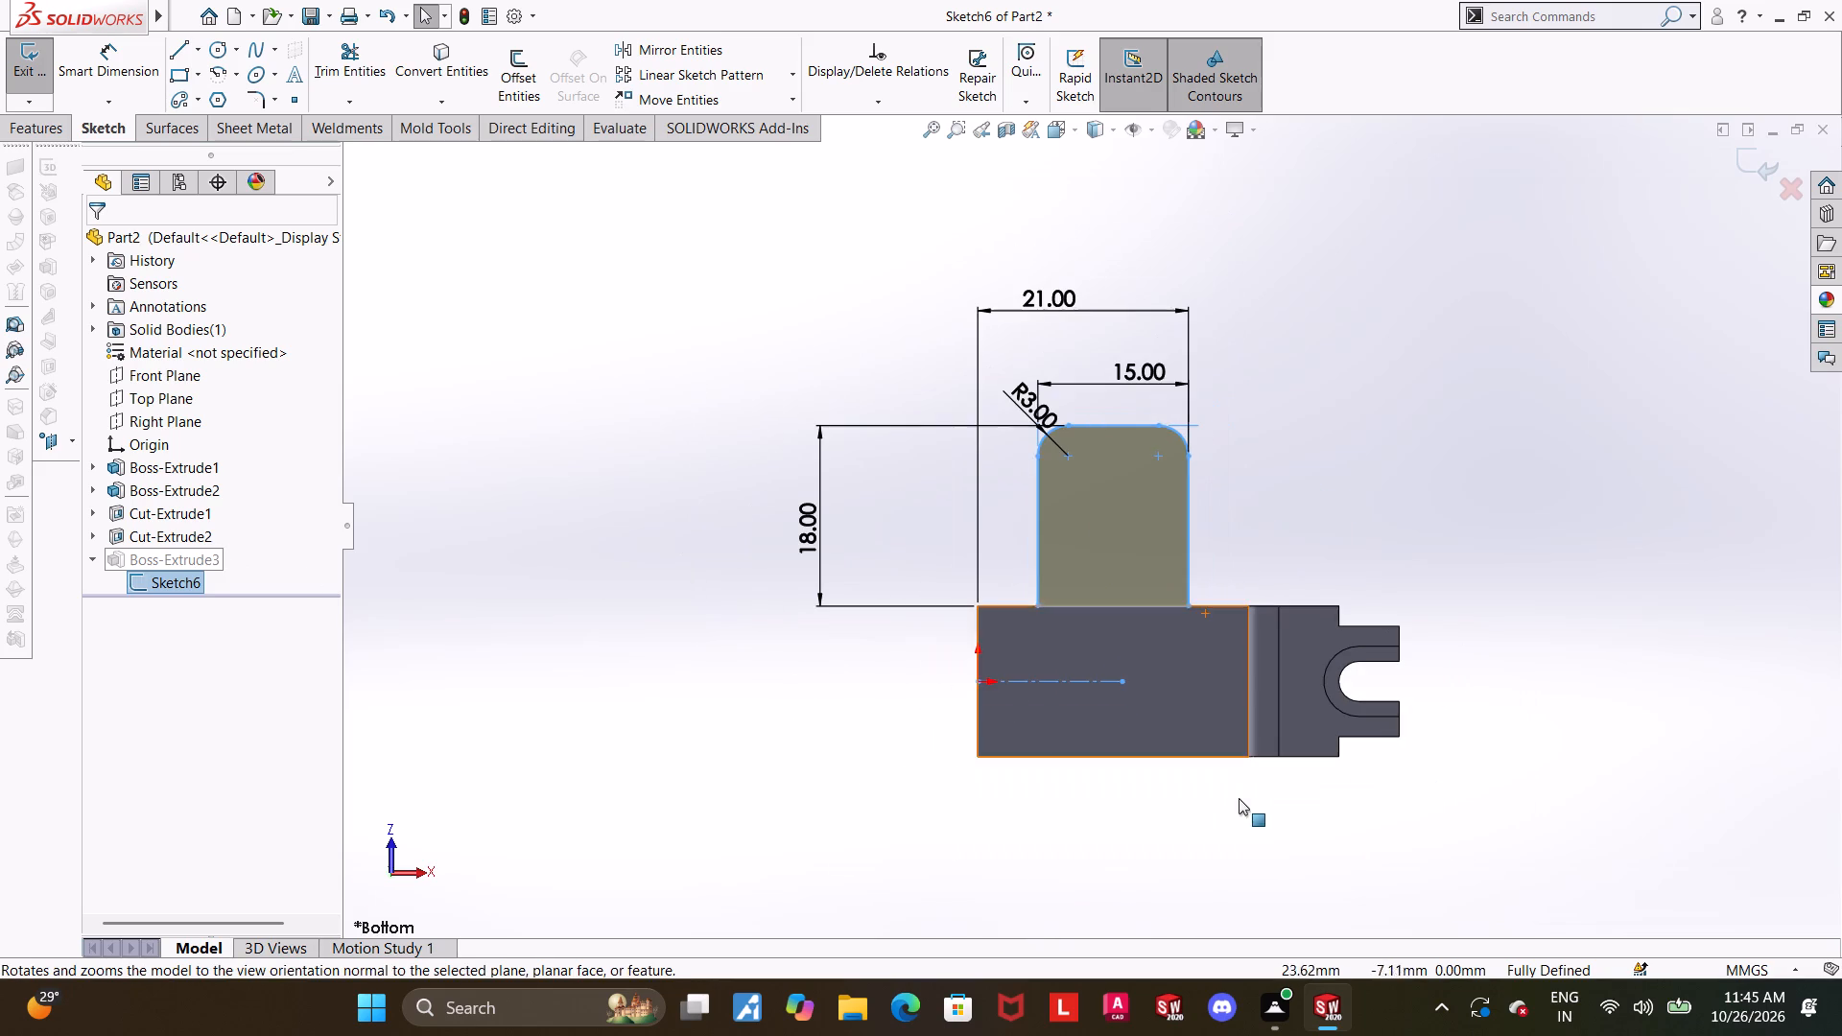
pyautogui.click(1245, 806)
pyautogui.scroll(-2, 1269, 606)
pyautogui.click(693, 43)
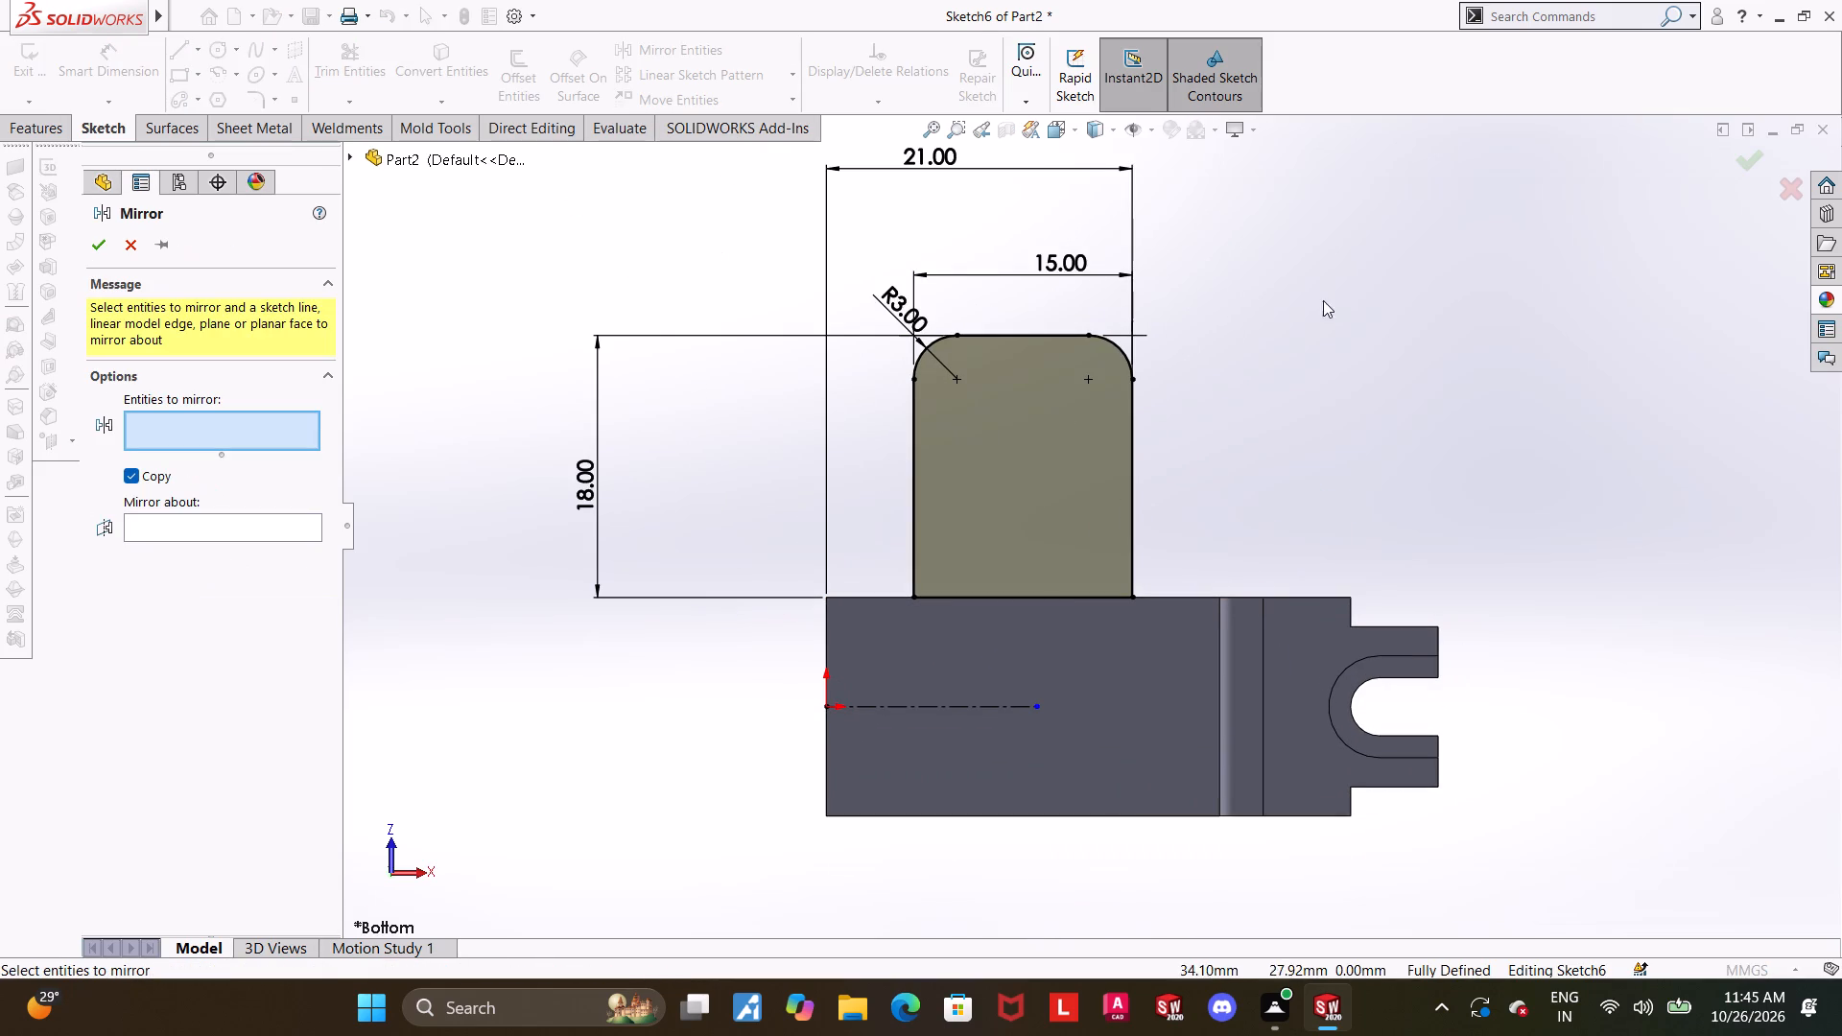
pyautogui.moveTo(1306, 302); pyautogui.dragTo(1169, 527)
pyautogui.click(980, 598)
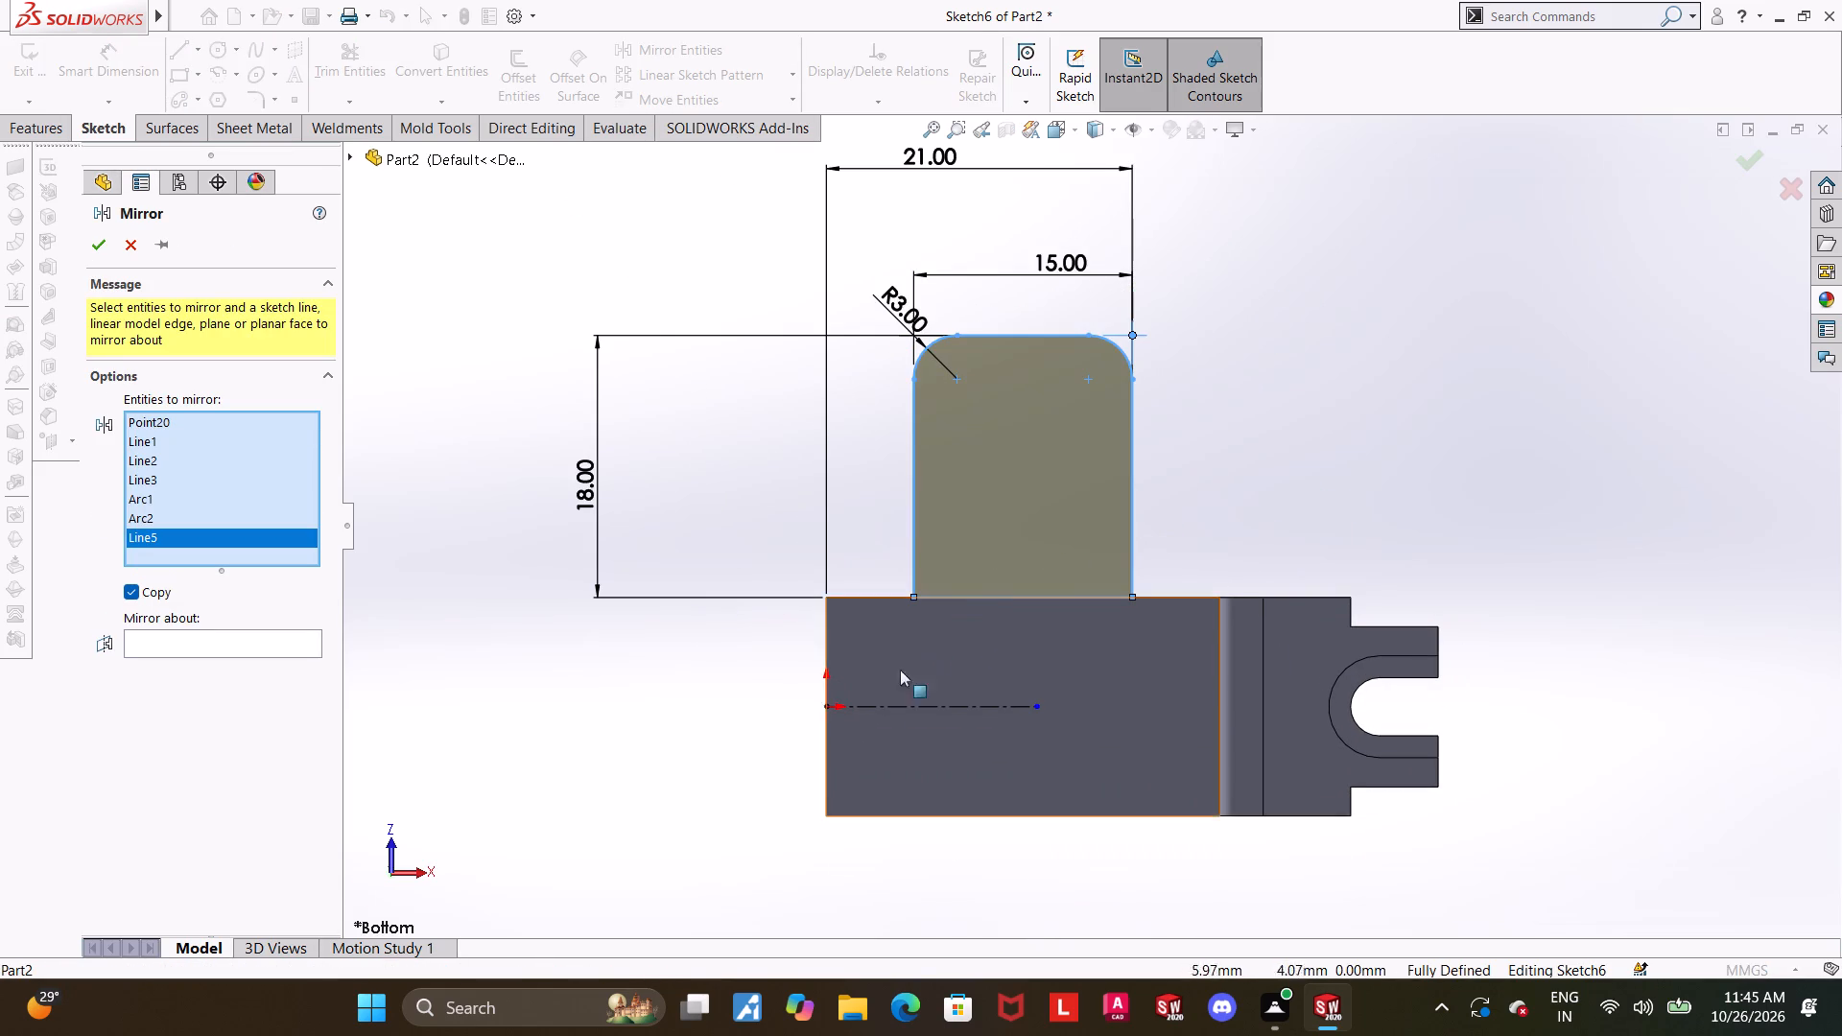
pyautogui.doubleClick(149, 644)
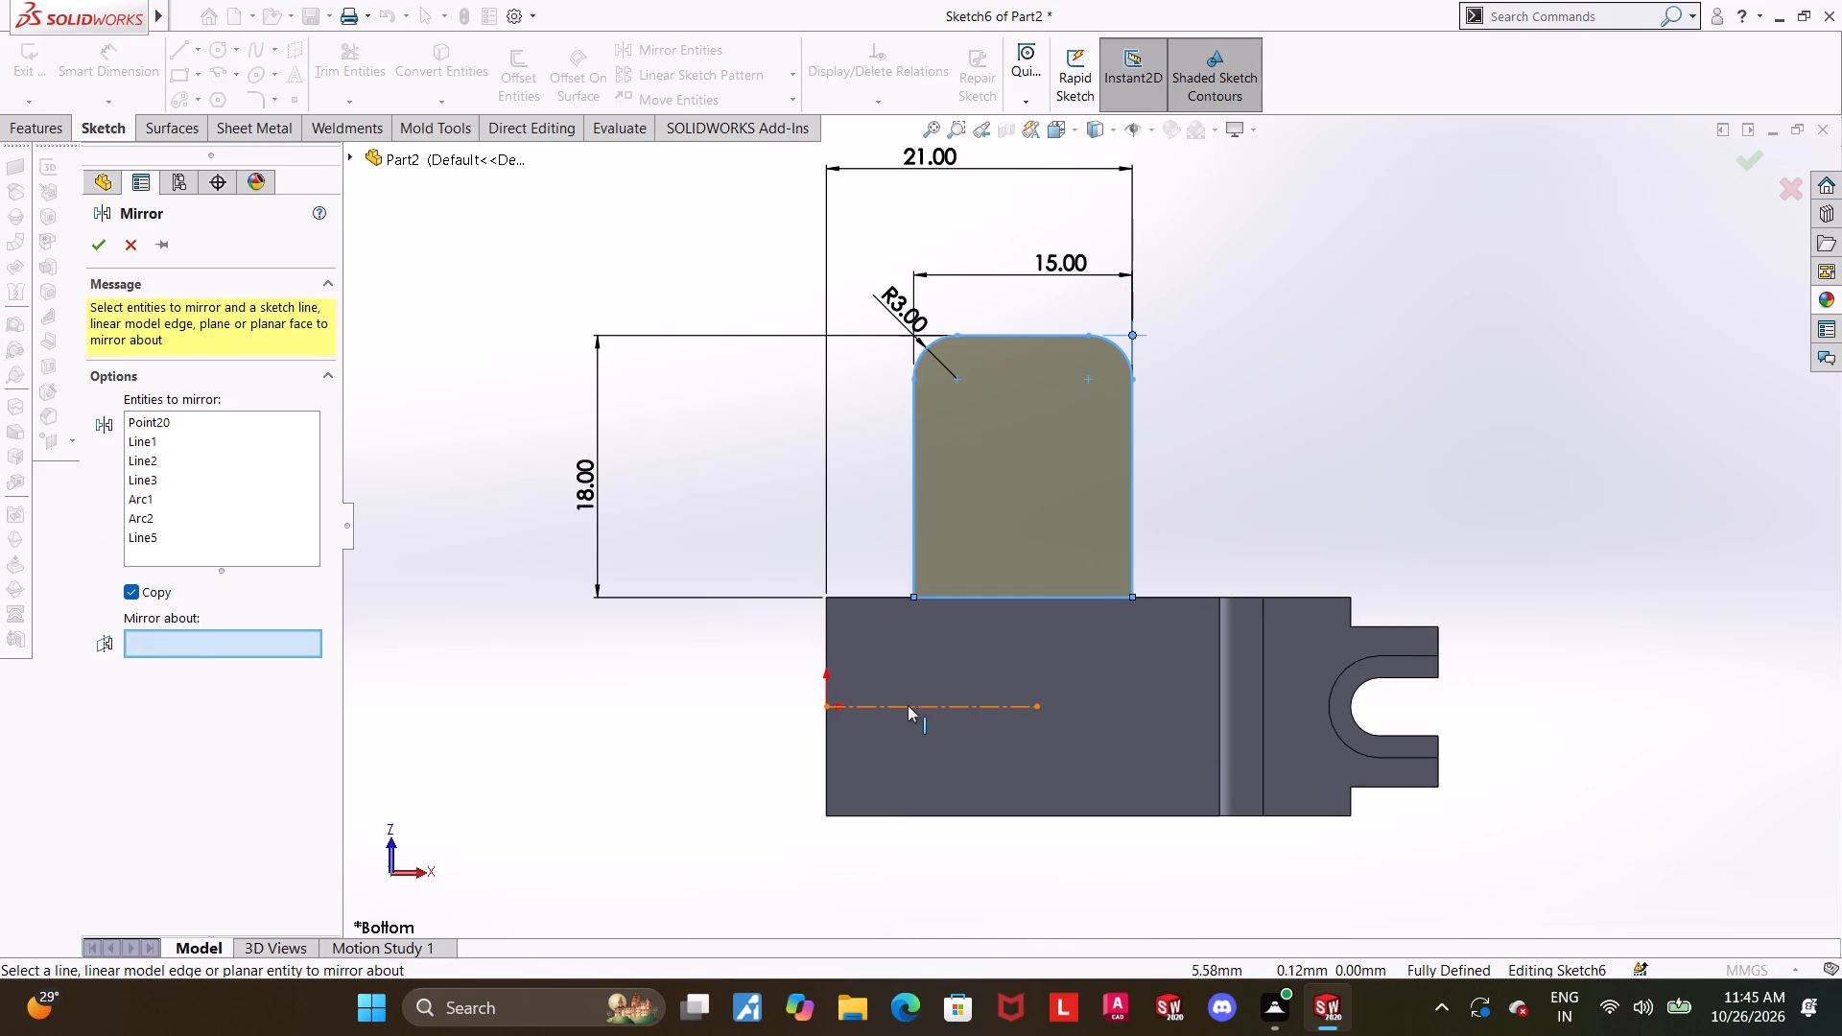
pyautogui.click(908, 705)
pyautogui.click(102, 249)
pyautogui.scroll(4, 1356, 616)
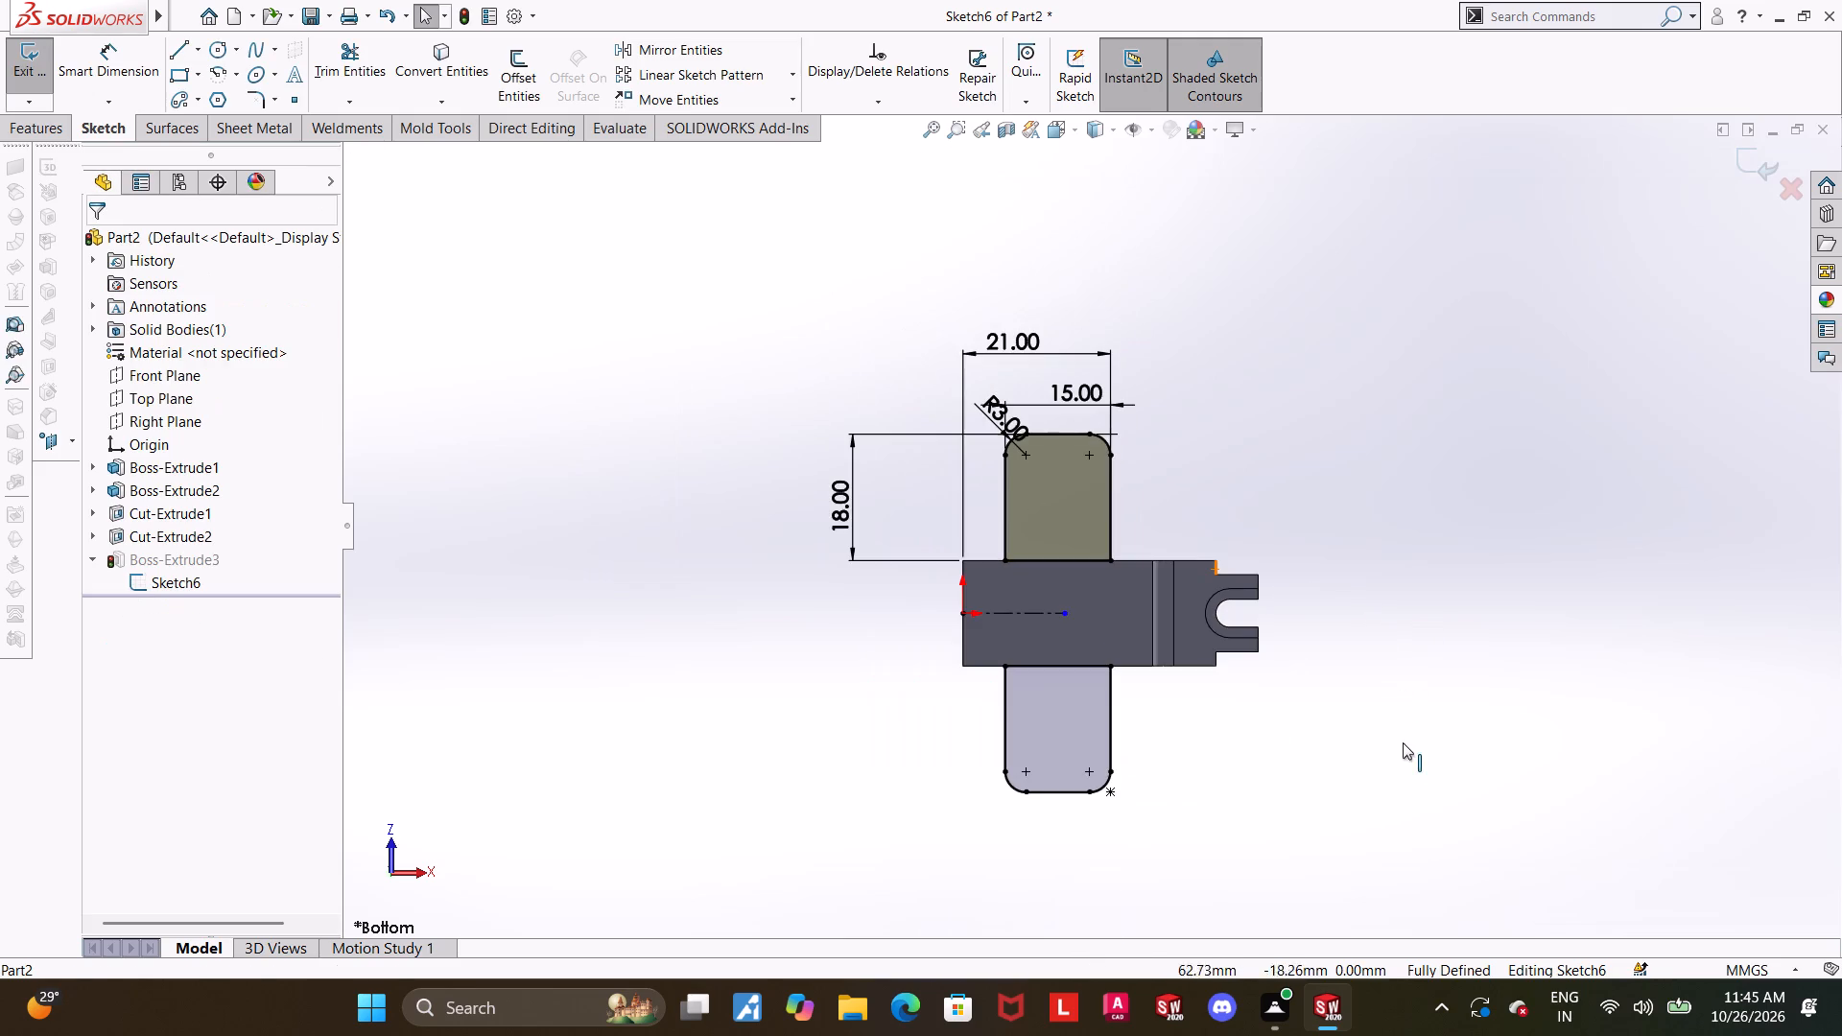
pyautogui.click(1403, 742)
pyautogui.scroll(-2, 1151, 677)
pyautogui.click(1519, 441)
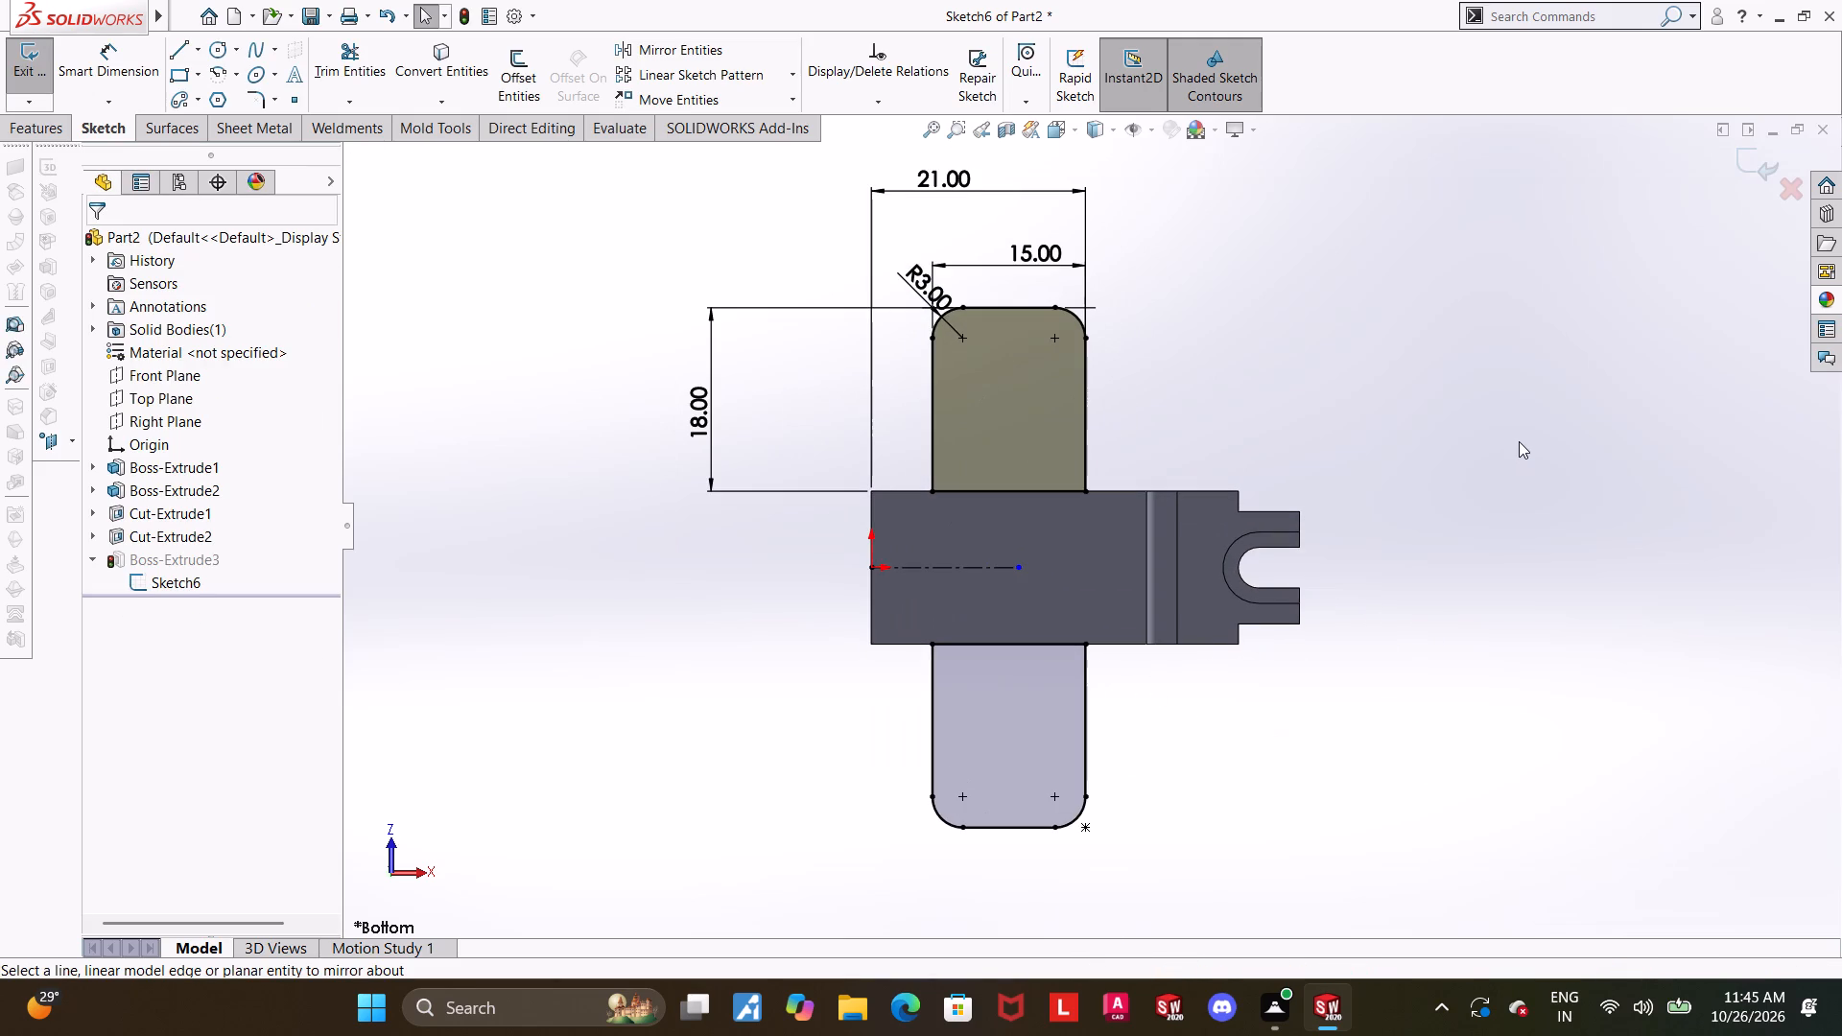
pyautogui.click(1777, 155)
# Examine the two opposite tabs, the body and the slotted hooked end from several angles.
pyautogui.scroll(1, 1303, 484)
pyautogui.moveTo(1298, 535); pyautogui.dragTo(1300, 404, button='middle')
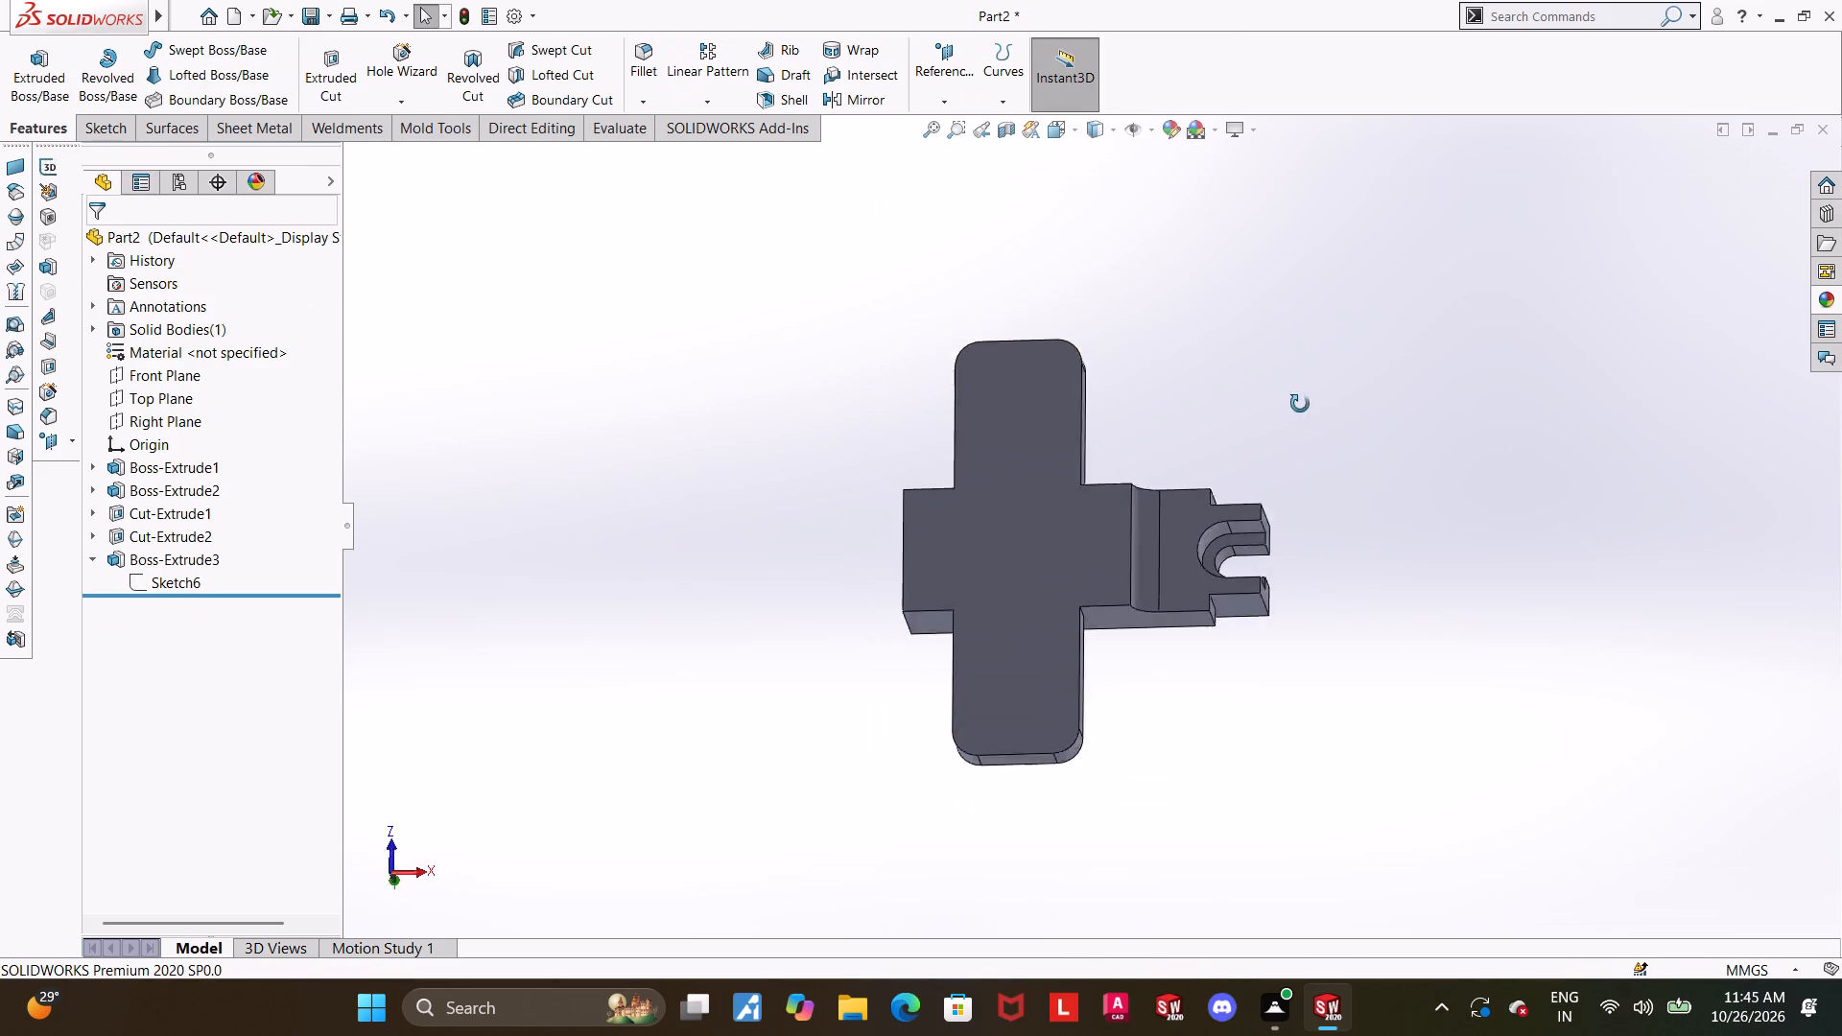
pyautogui.moveTo(1300, 404); pyautogui.dragTo(1157, 359, button='middle')
pyautogui.moveTo(1272, 401); pyautogui.dragTo(1150, 617, button='middle')
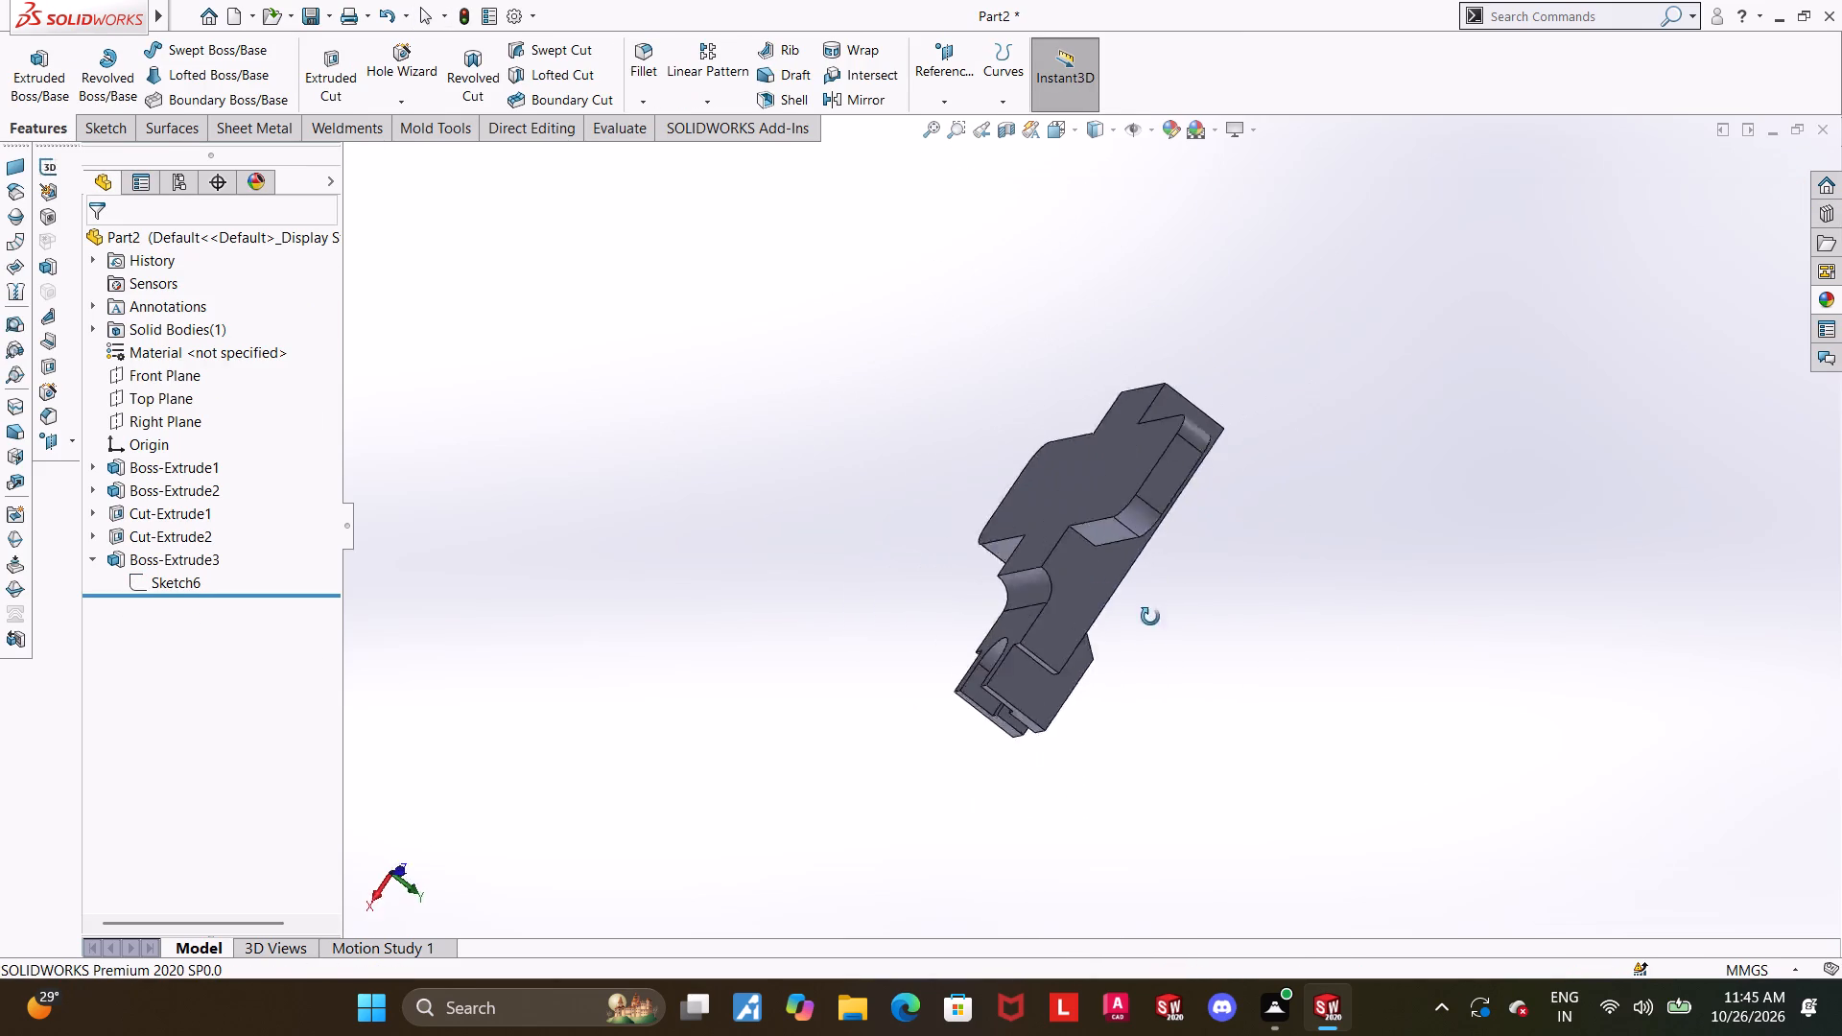
pyautogui.moveTo(1150, 617); pyautogui.dragTo(1210, 733, button='middle')
pyautogui.moveTo(1304, 600); pyautogui.dragTo(1396, 464, button='middle')
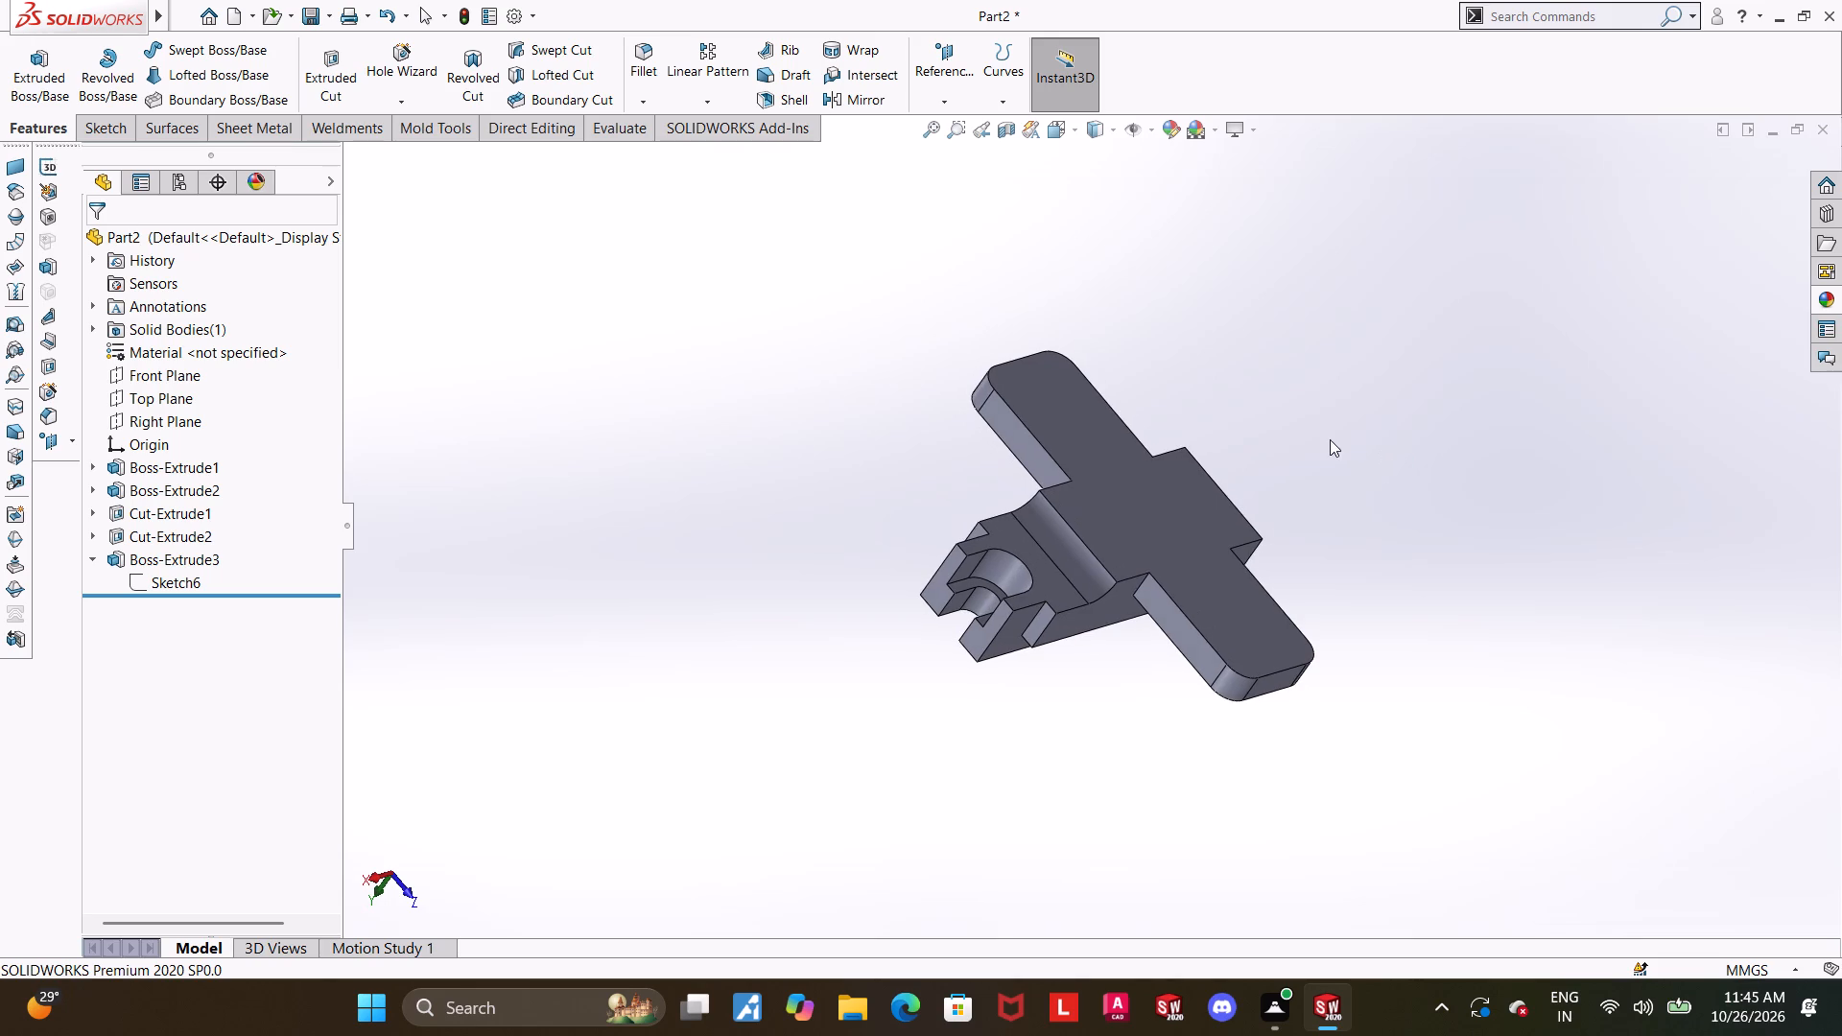
pyautogui.moveTo(1402, 478); pyautogui.dragTo(1375, 495, button='middle')
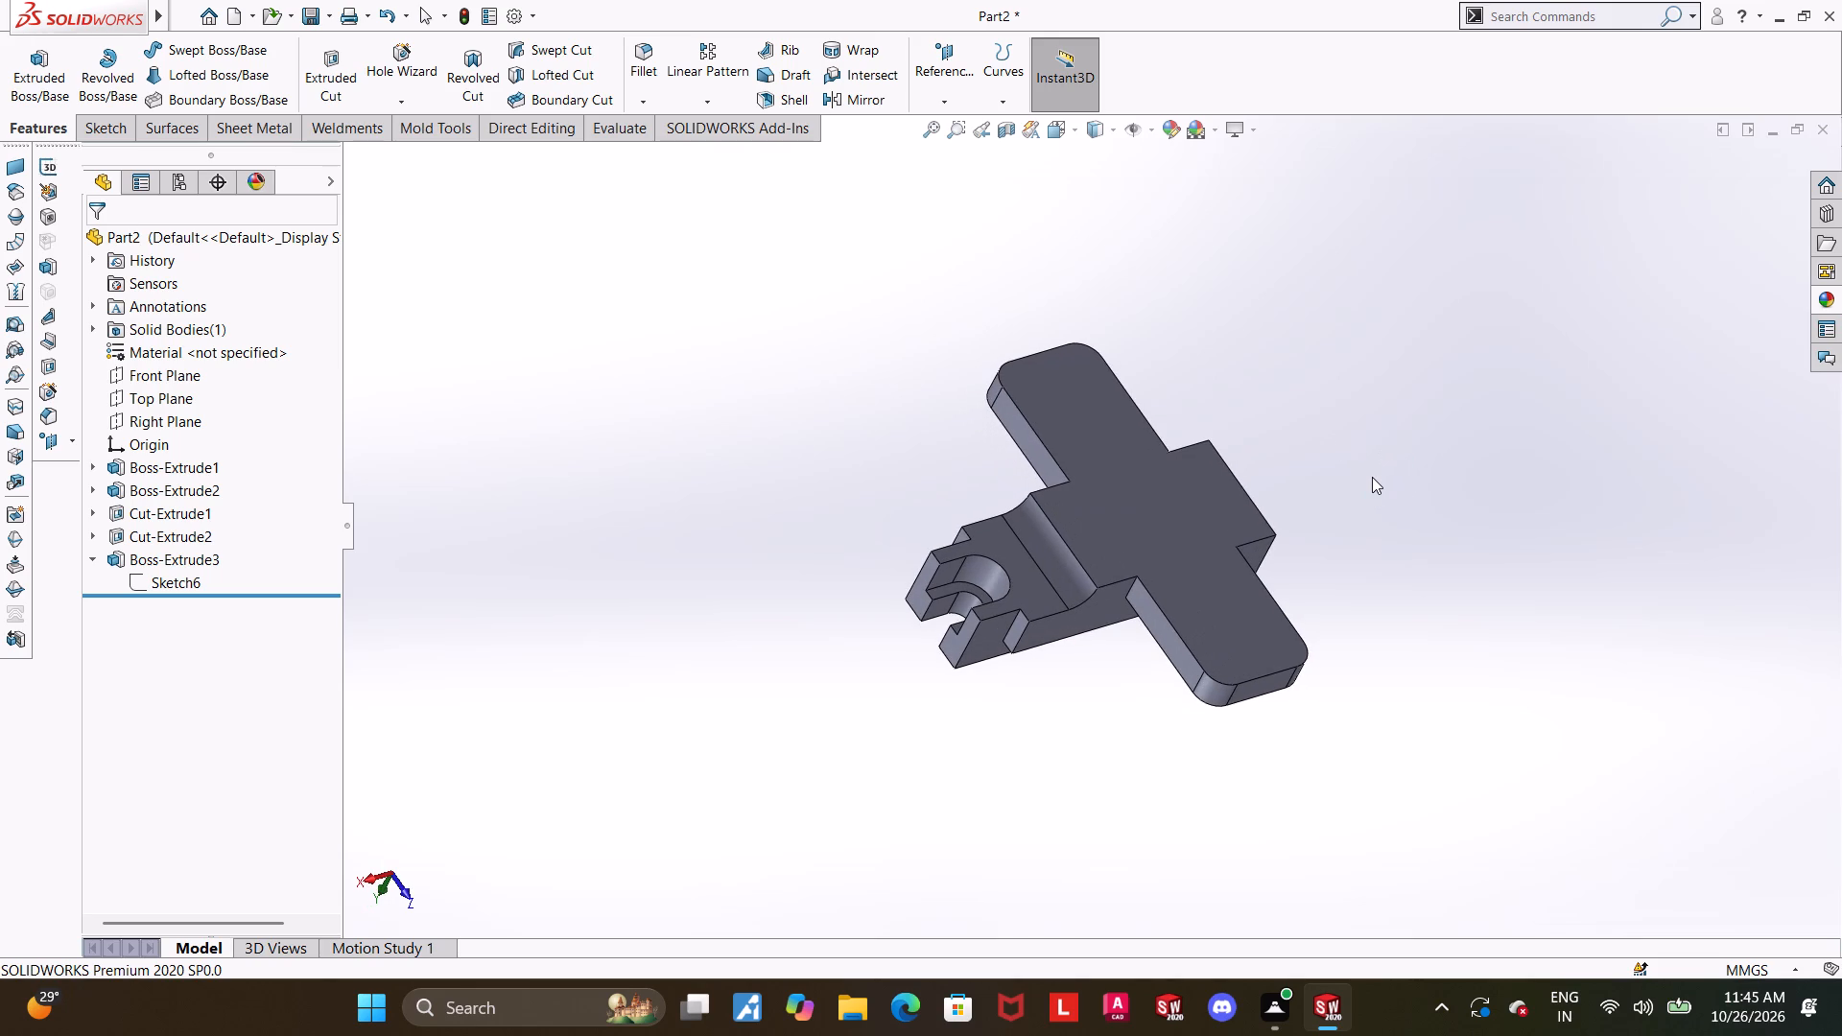
pyautogui.click(1372, 477)
pyautogui.moveTo(1381, 476); pyautogui.dragTo(1342, 378, button='middle')
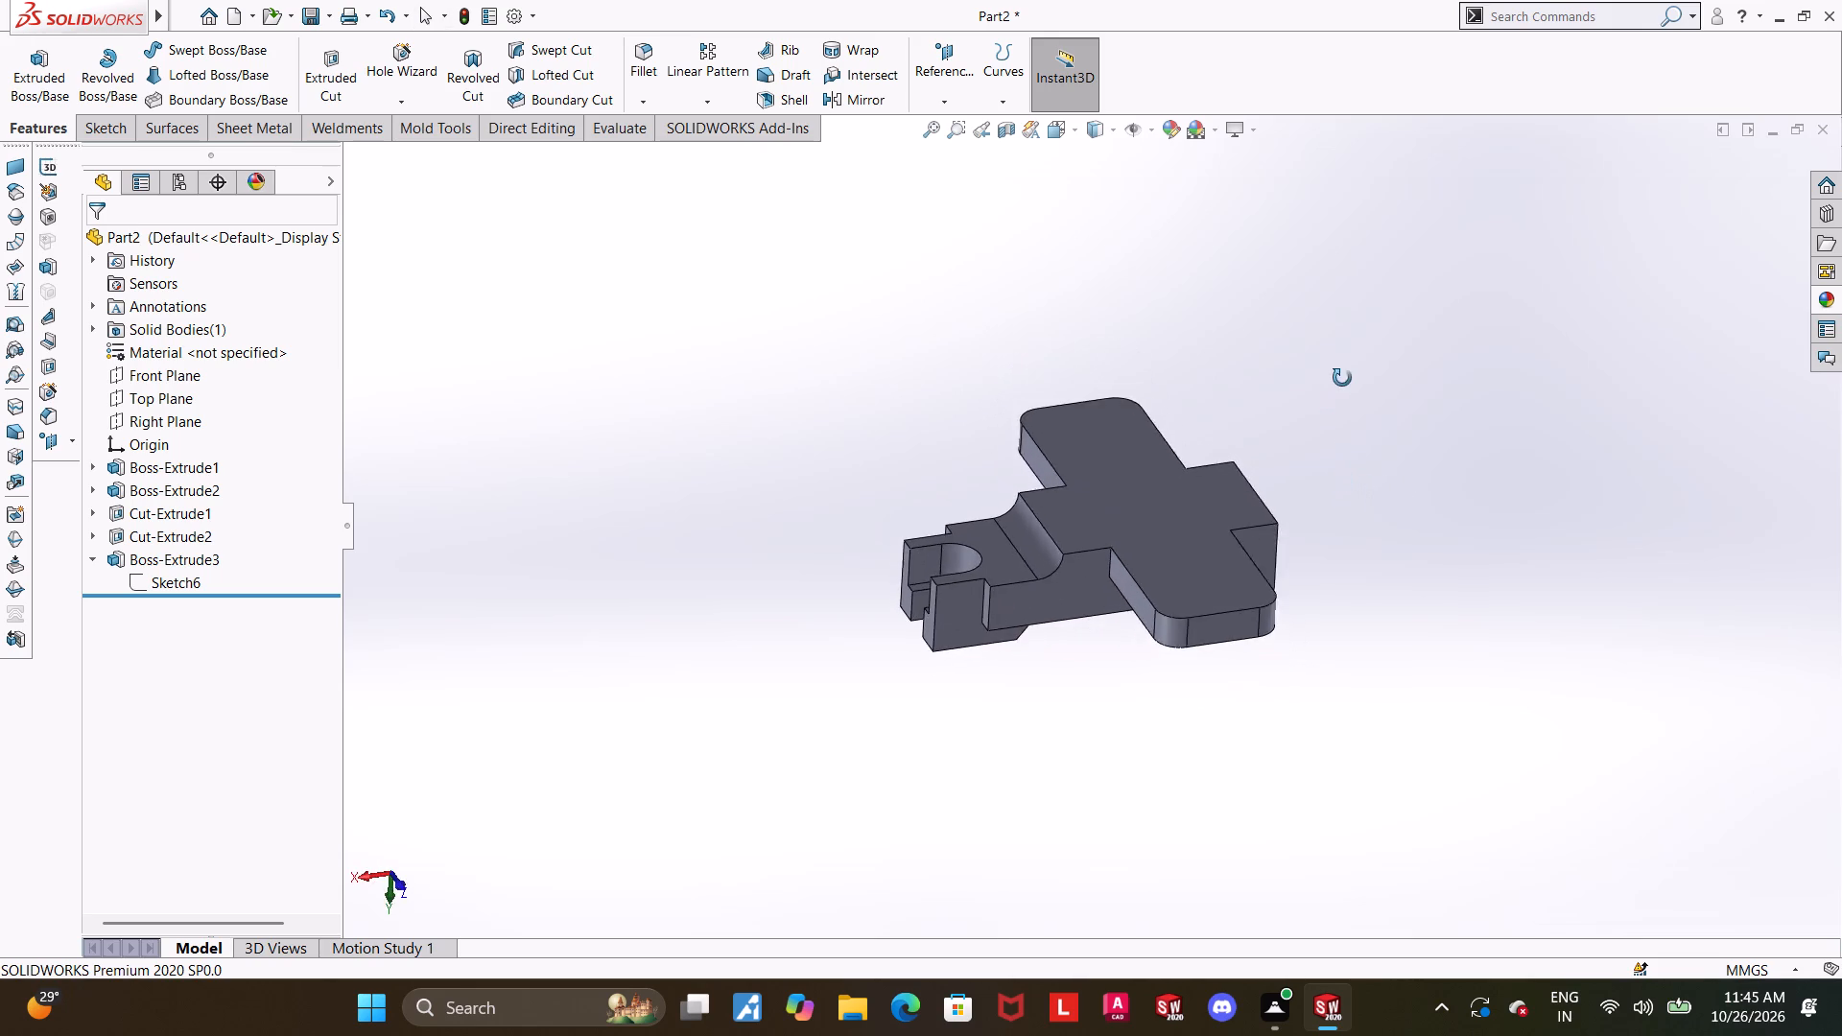
pyautogui.moveTo(1342, 378); pyautogui.dragTo(1360, 392, button='middle')
pyautogui.scroll(-2, 1026, 600)
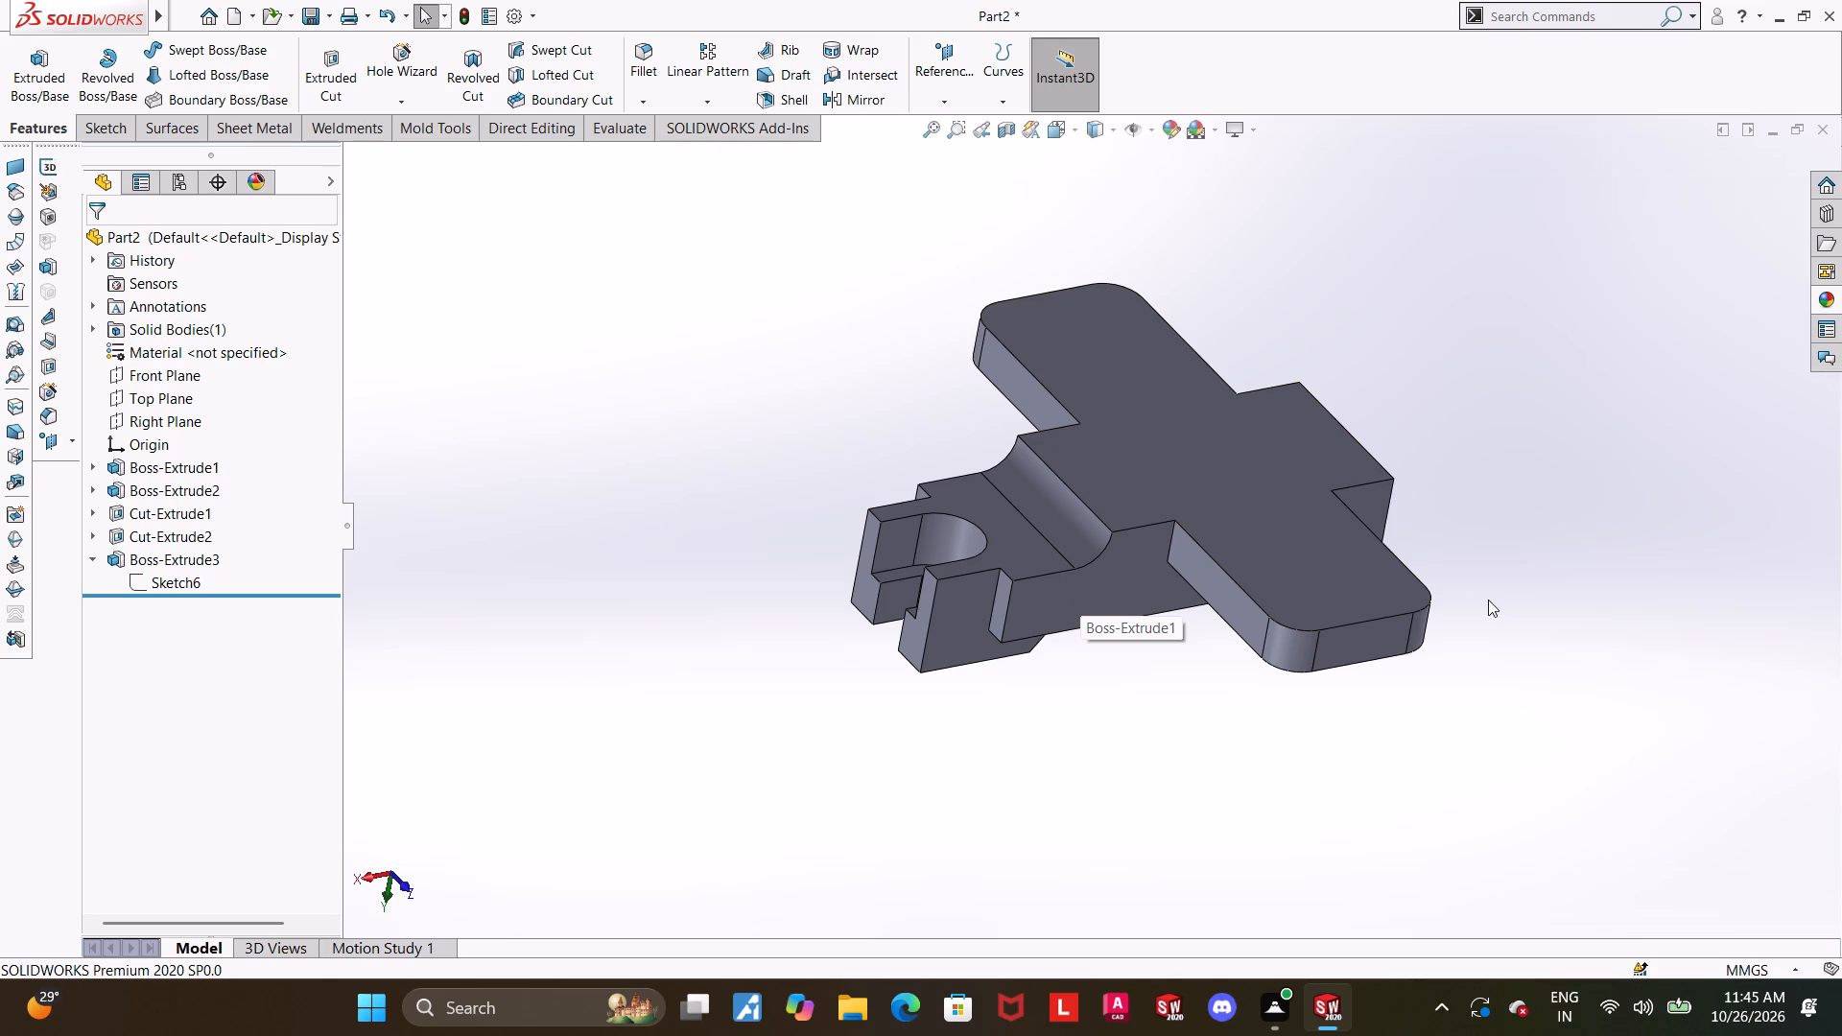
pyautogui.moveTo(1503, 594); pyautogui.dragTo(1488, 607, button='middle')
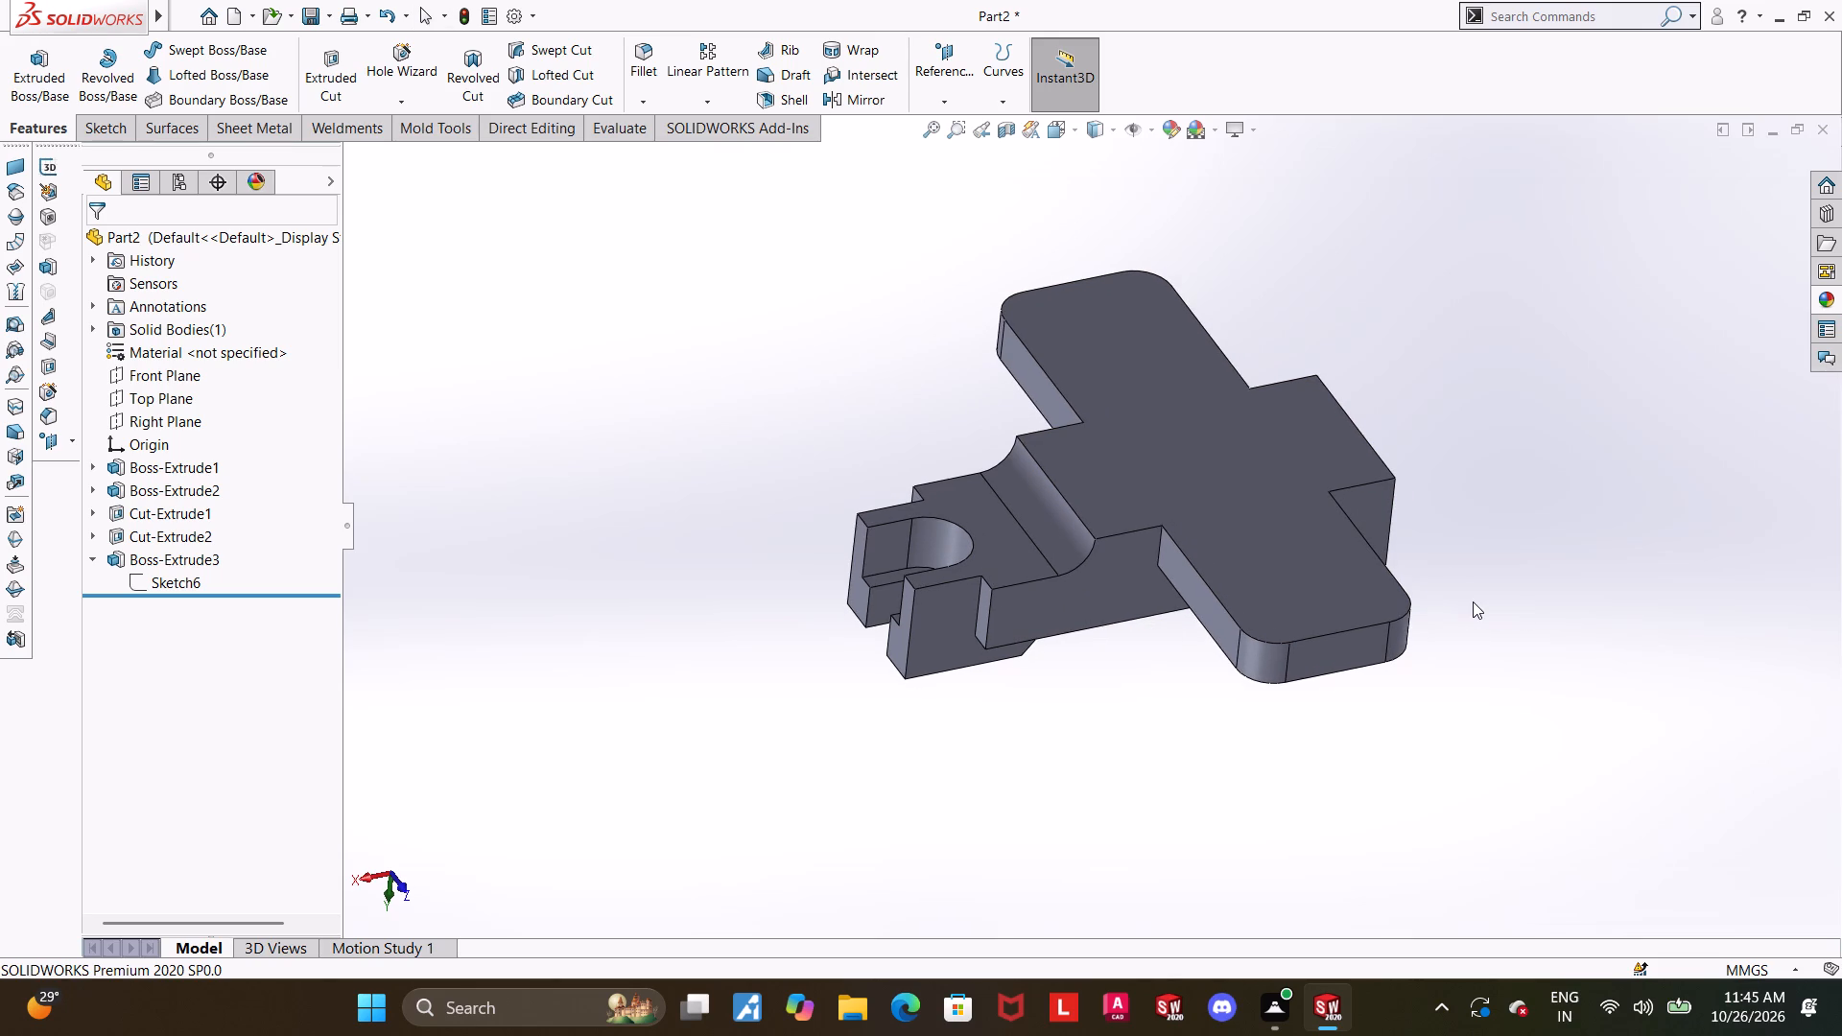
pyautogui.press('Escape')
pyautogui.moveTo(1473, 601); pyautogui.dragTo(1481, 596, button='middle')
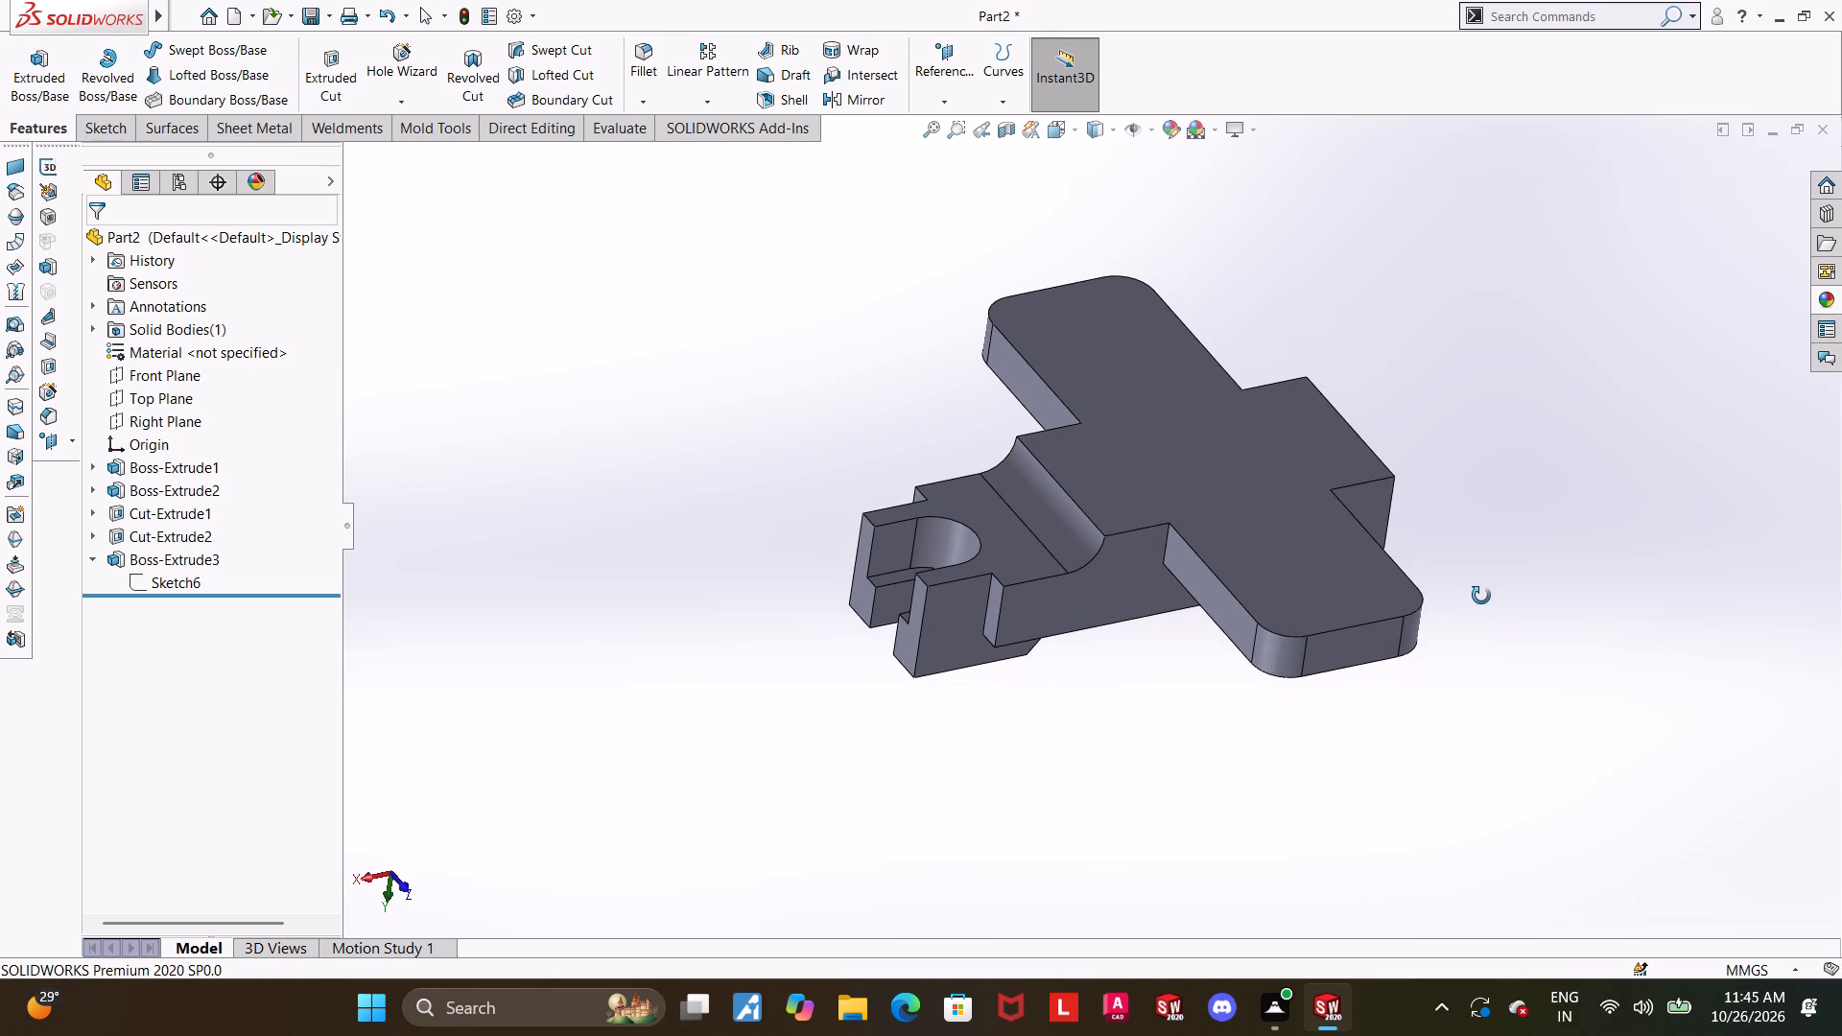
pyautogui.moveTo(1481, 596); pyautogui.dragTo(1505, 513, button='middle')
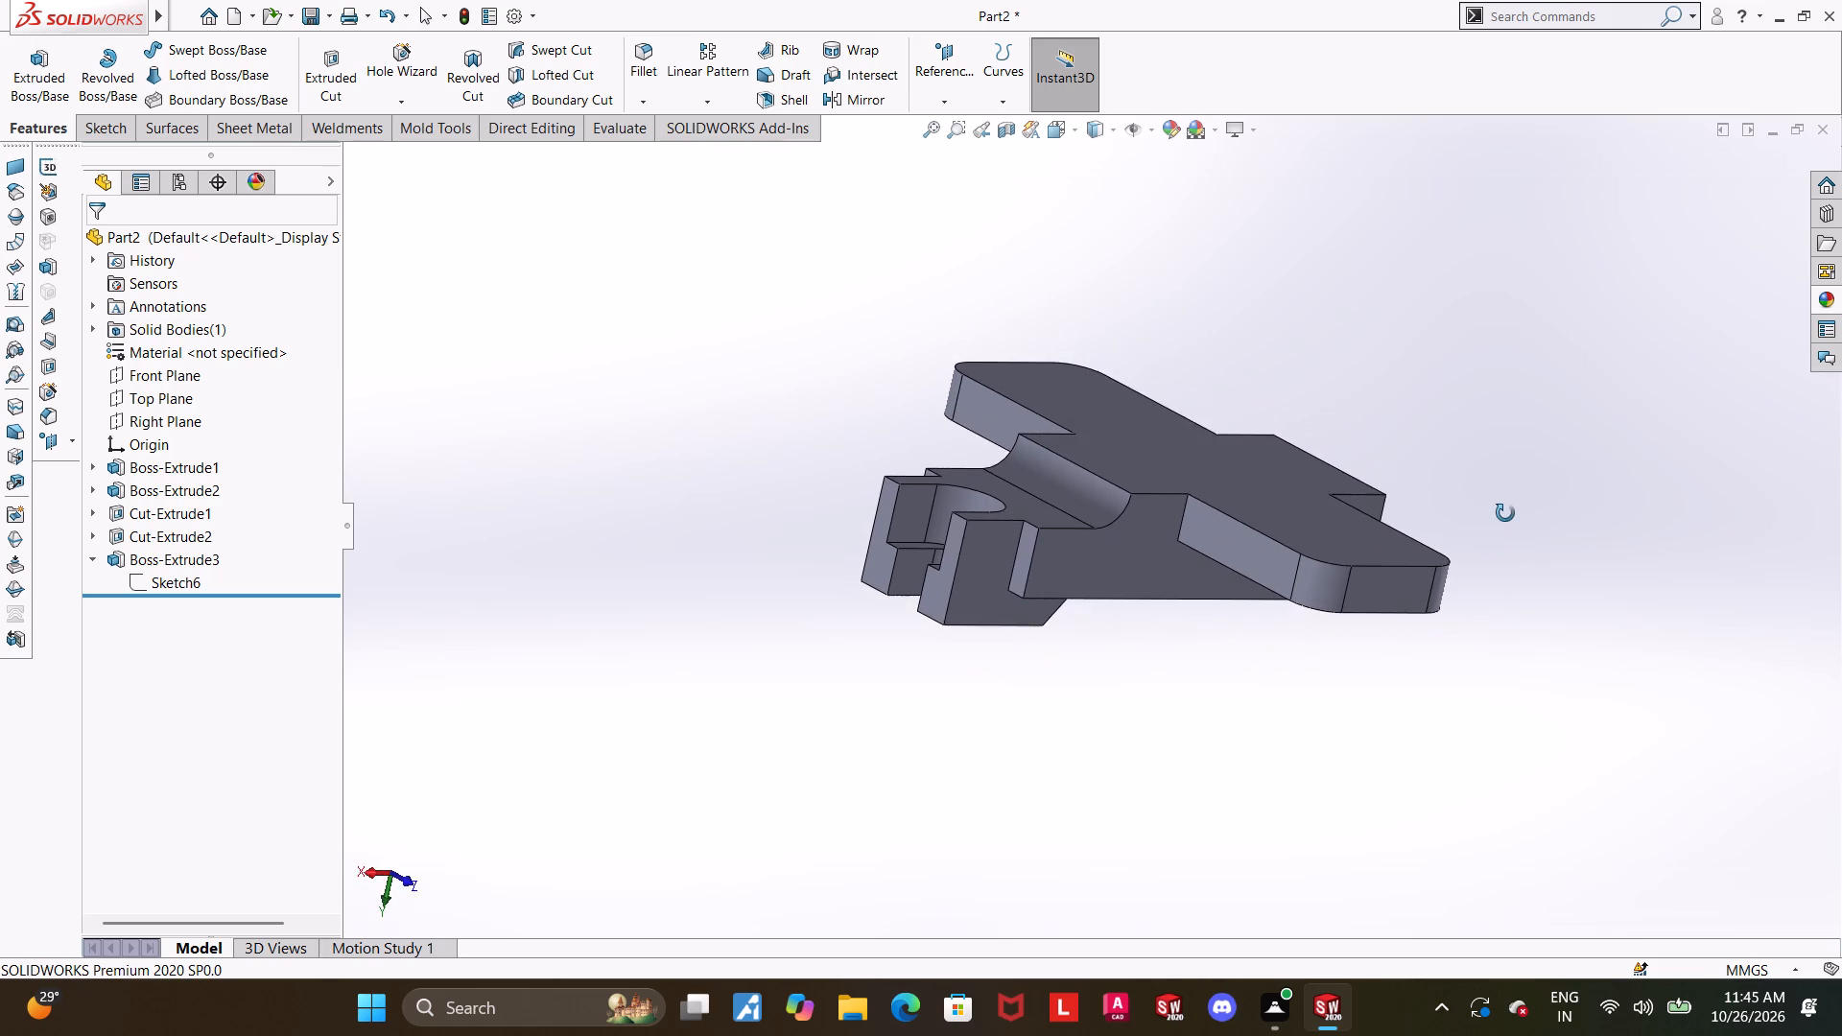
pyautogui.moveTo(1505, 513); pyautogui.dragTo(1503, 561, button='middle')
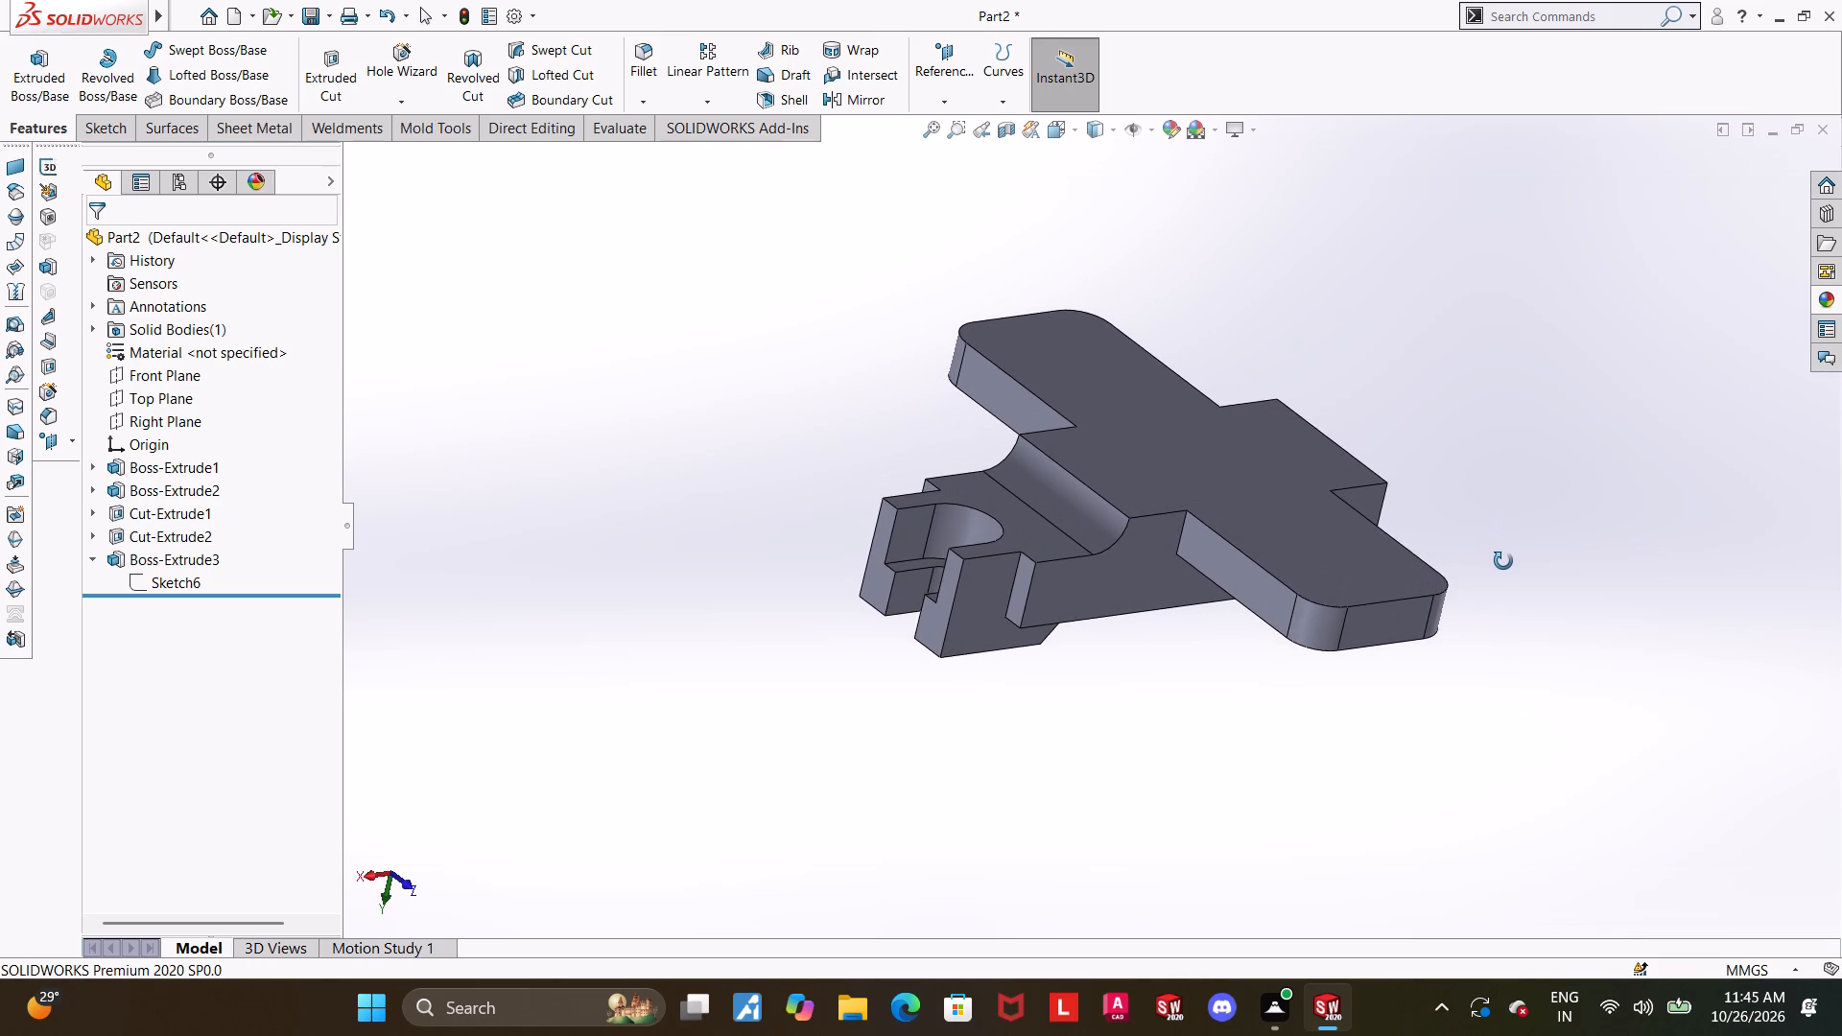
pyautogui.moveTo(1503, 561); pyautogui.dragTo(1530, 496, button='middle')
# Start a sketch on the broad flat face shared by the body and both tabs, viewed straight on.
pyautogui.moveTo(1411, 603); pyautogui.dragTo(1337, 750, button='middle')
pyautogui.click(1300, 622)
pyautogui.click(1389, 554)
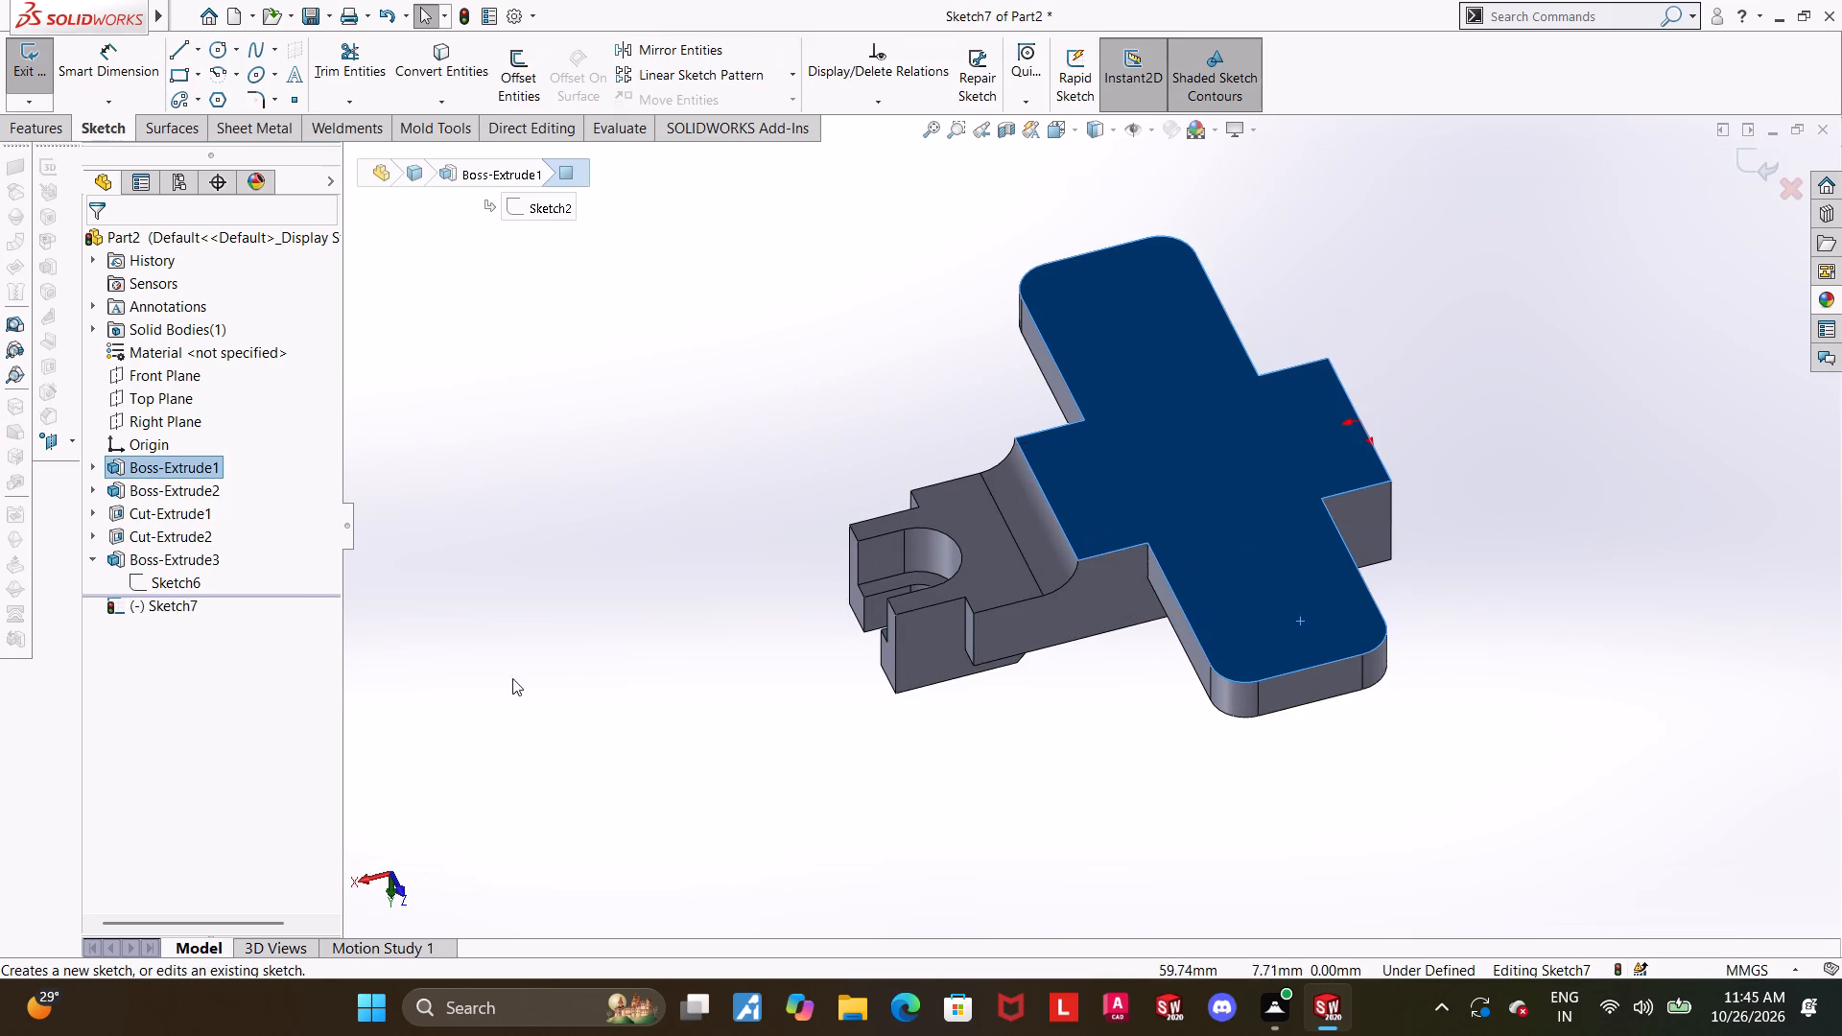
pyautogui.click(142, 603)
pyautogui.click(177, 579)
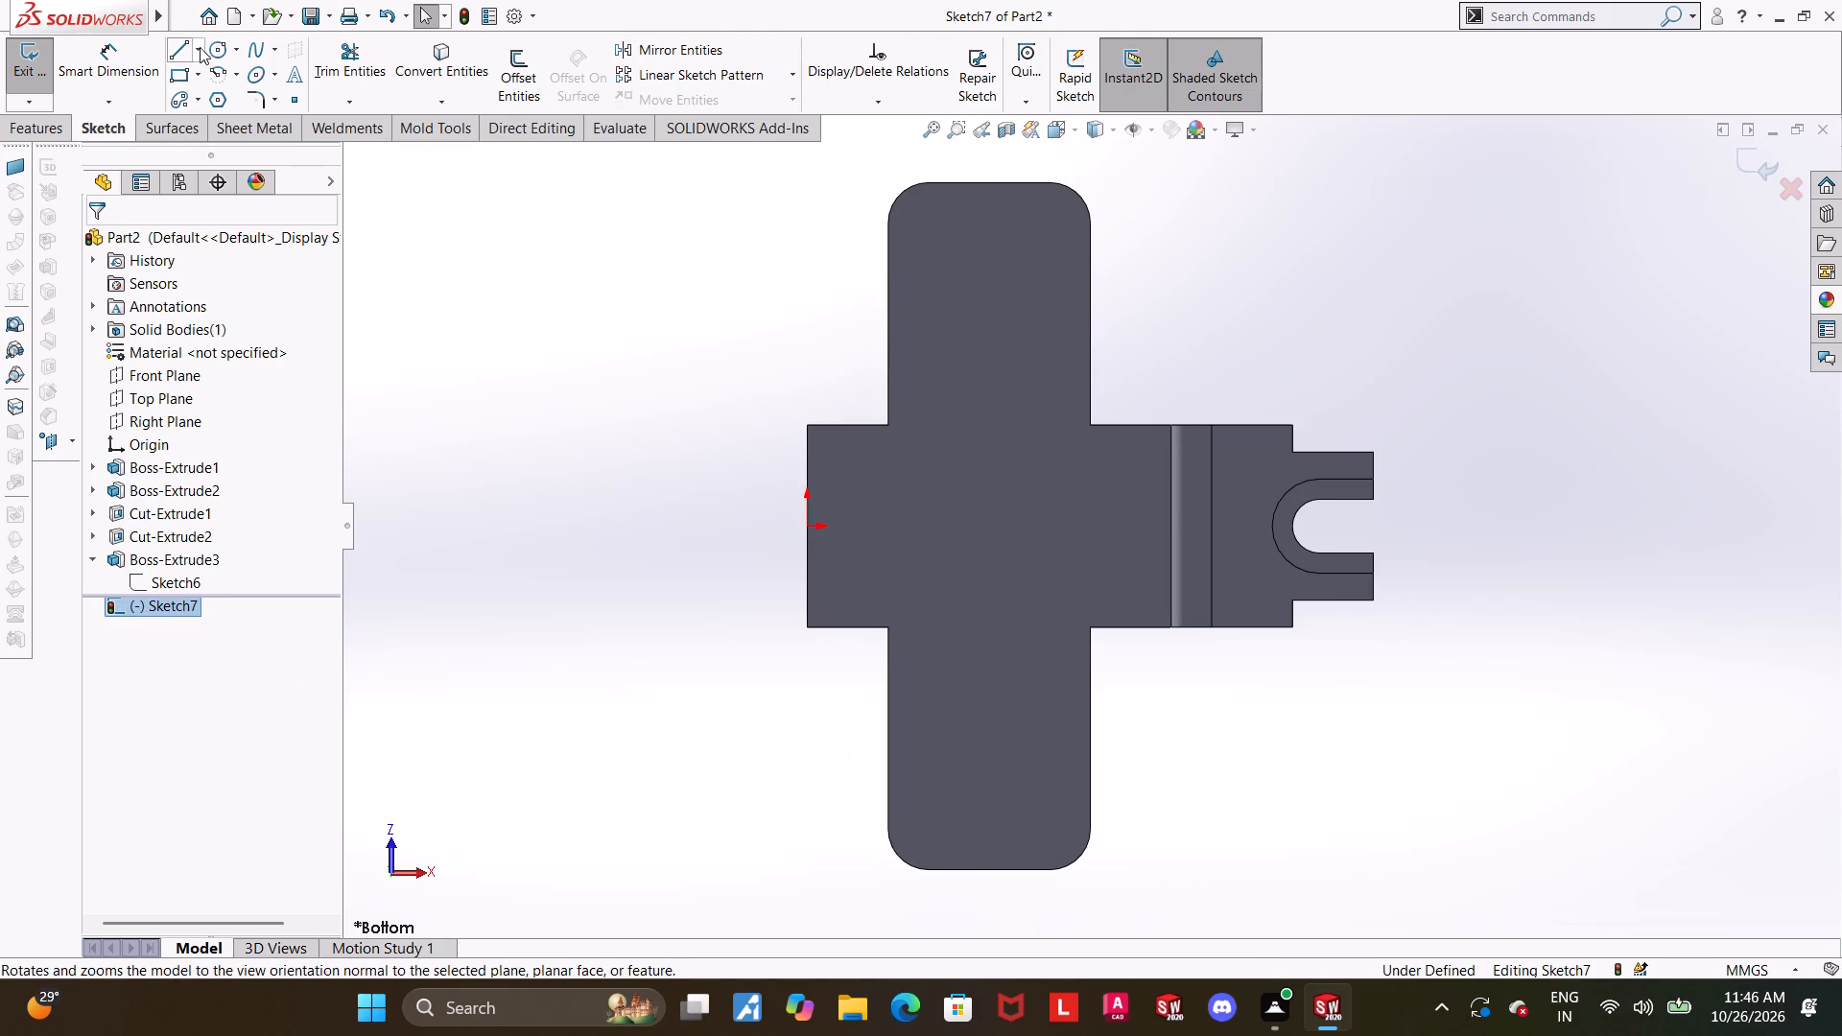
# Sketch a straight slot along the length of the tab on the +Z side, about 7 mm between its arc centres.
pyautogui.click(201, 106)
pyautogui.click(204, 130)
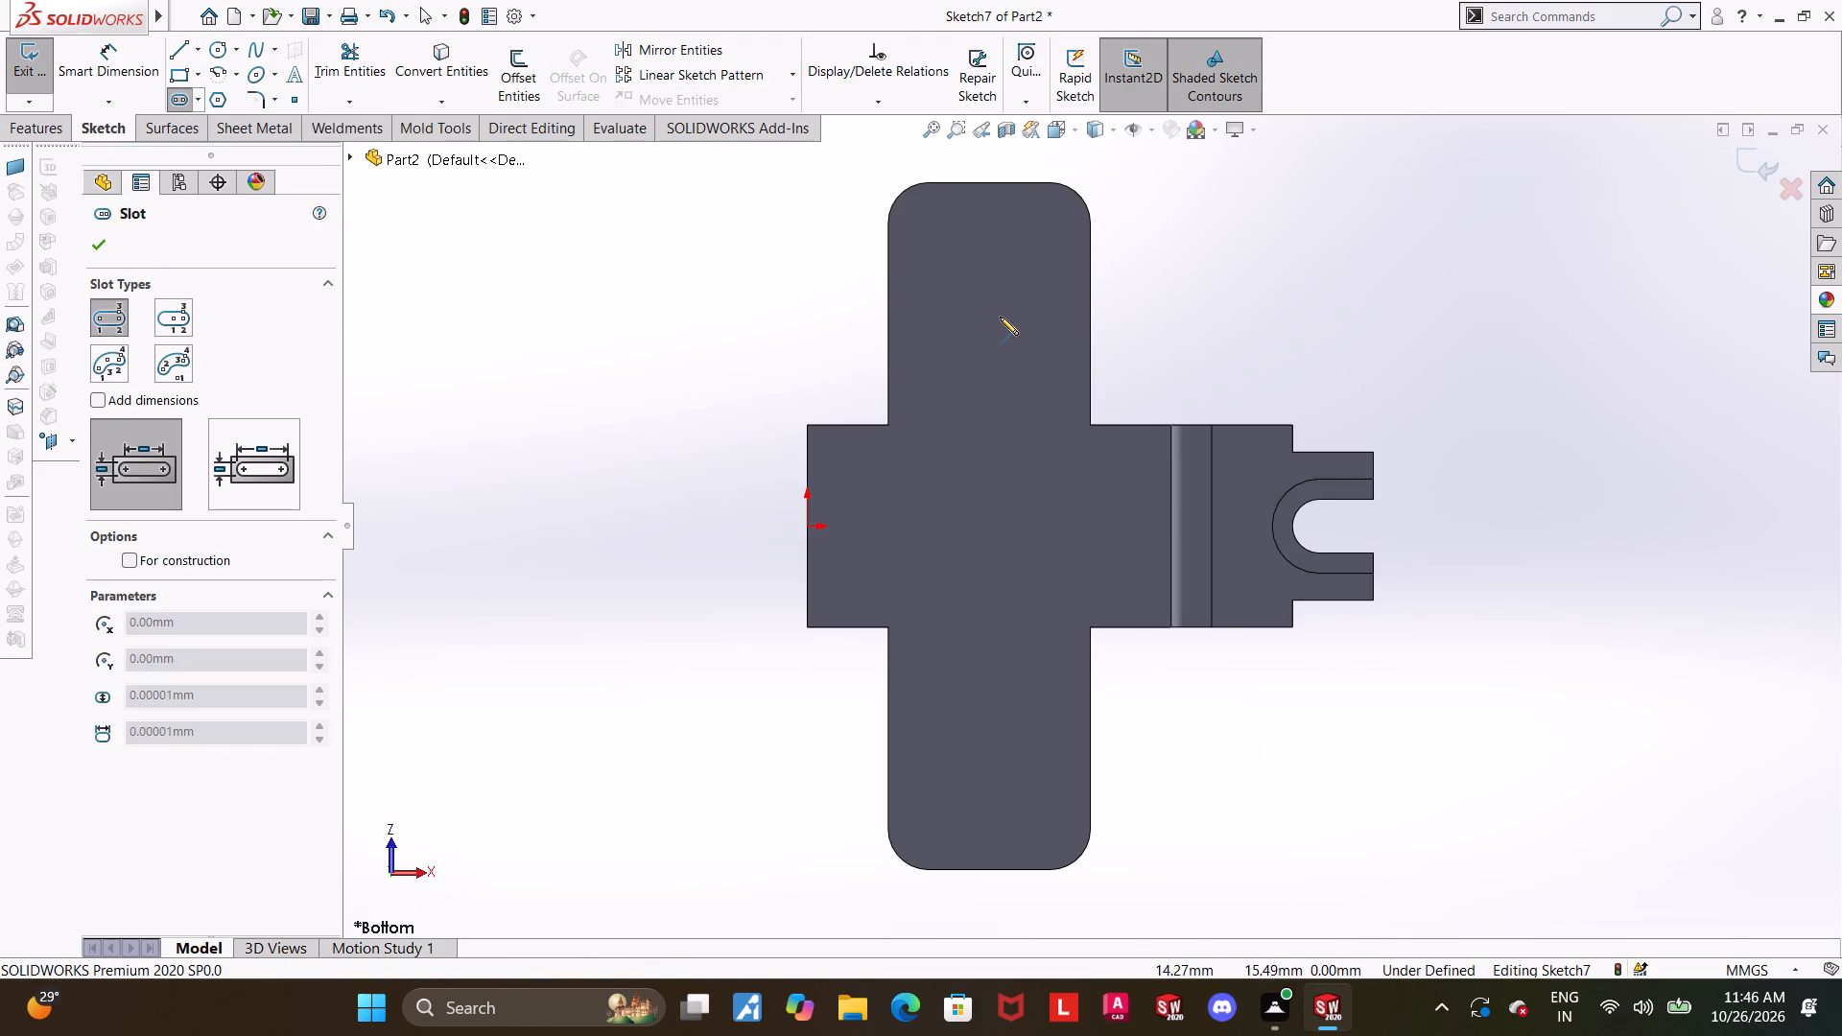
pyautogui.click(994, 348)
pyautogui.click(994, 253)
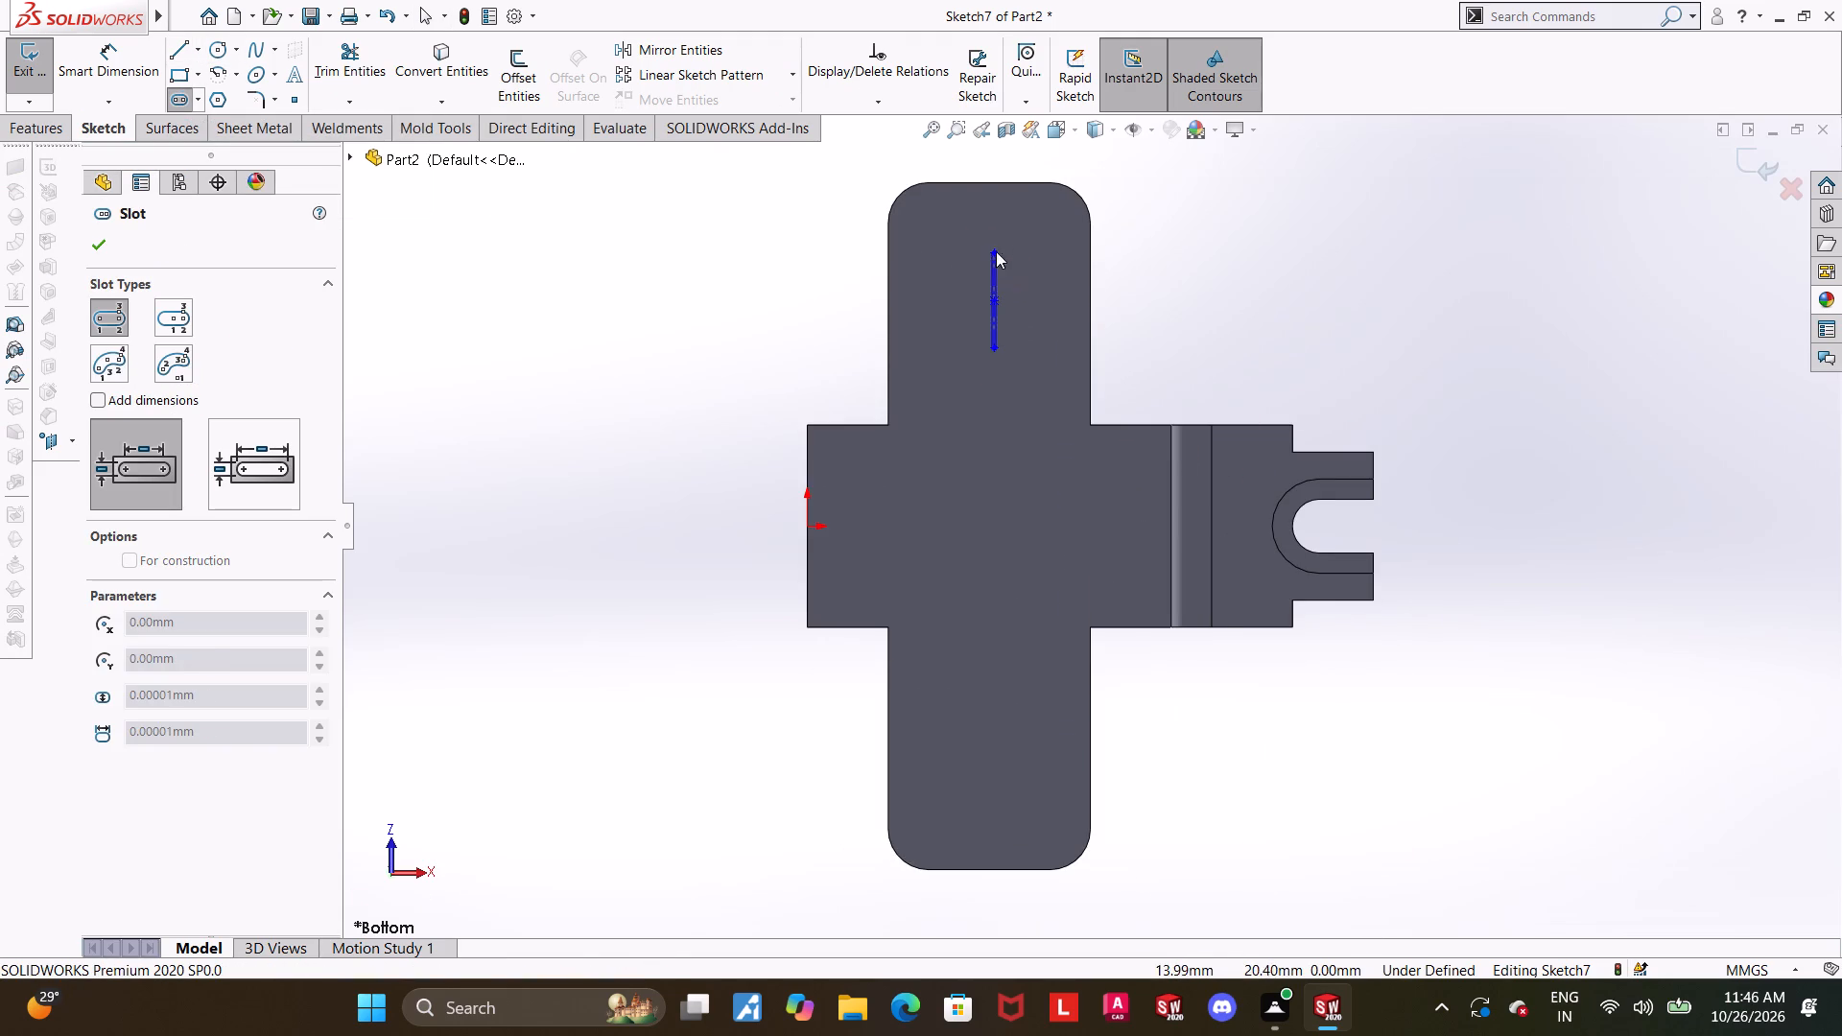
pyautogui.click(1026, 242)
pyautogui.press('Escape')
pyautogui.press('Escape')
# Dimension the slot's end arc to a radius of 2.5 mm.
pyautogui.click(131, 51)
pyautogui.scroll(2, 919, 252)
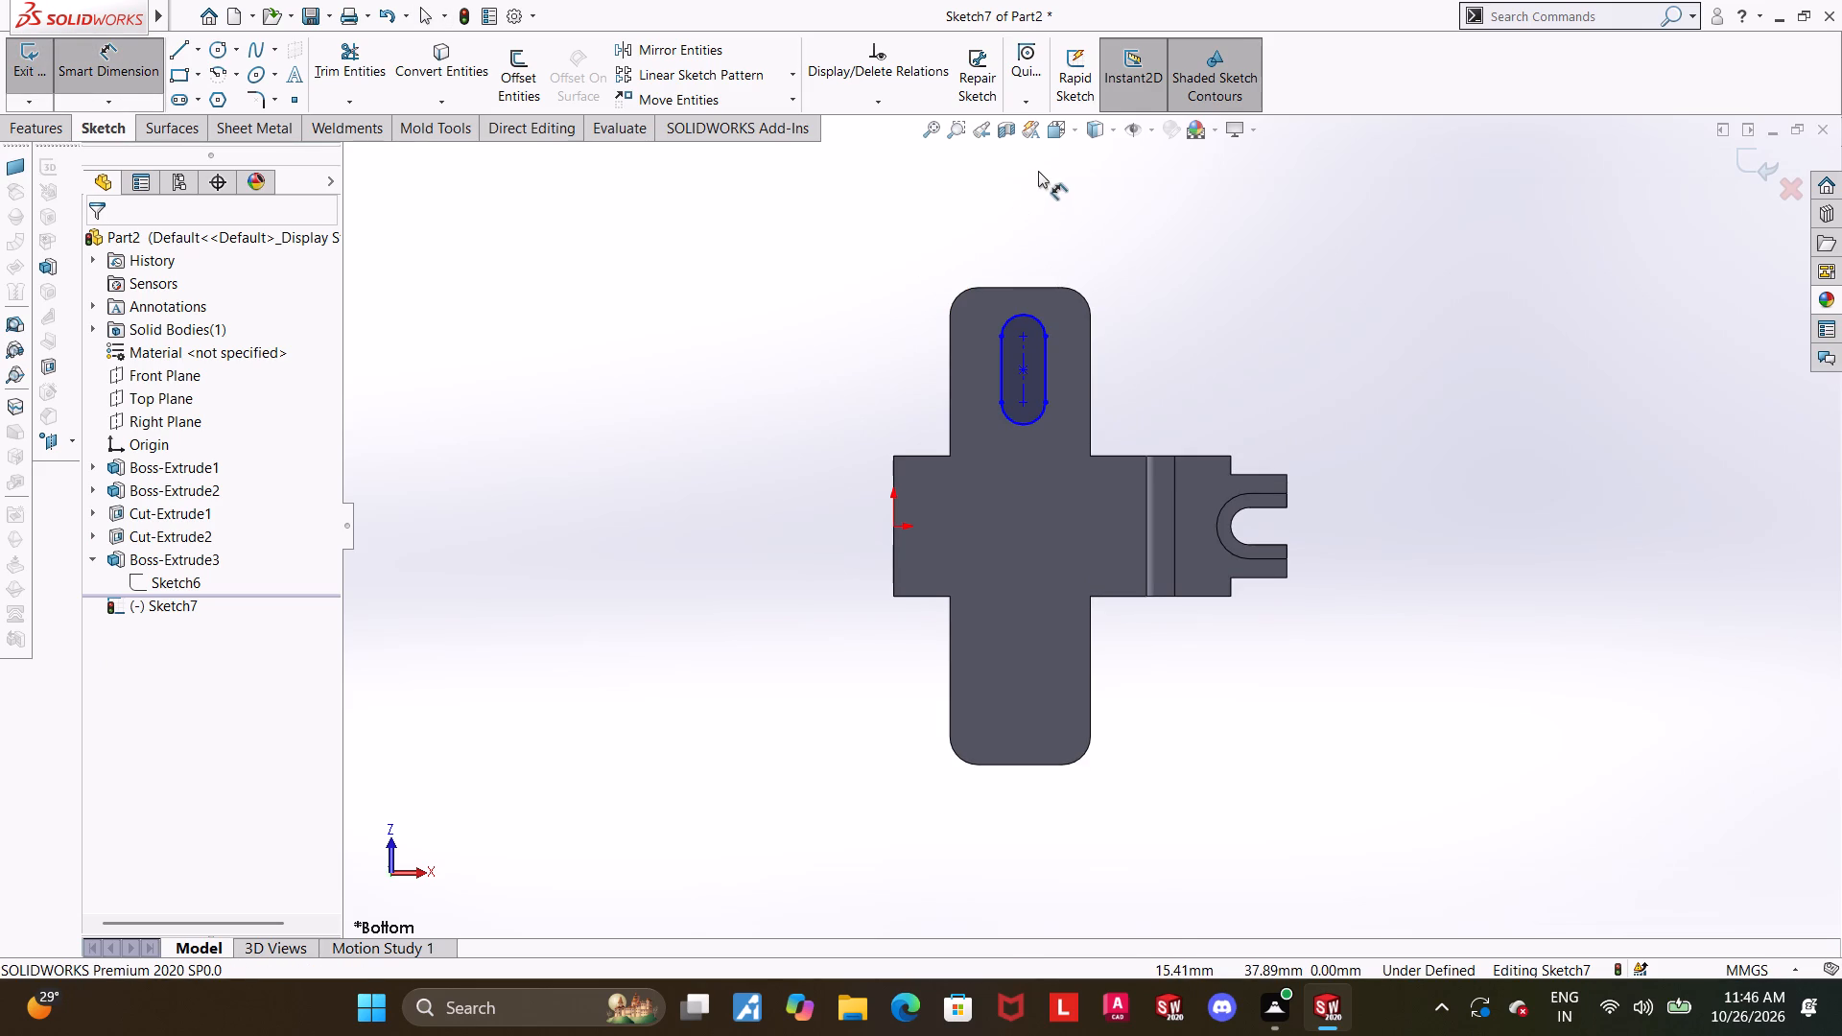
pyautogui.scroll(-2, 1044, 146)
pyautogui.click(1004, 436)
pyautogui.click(850, 306)
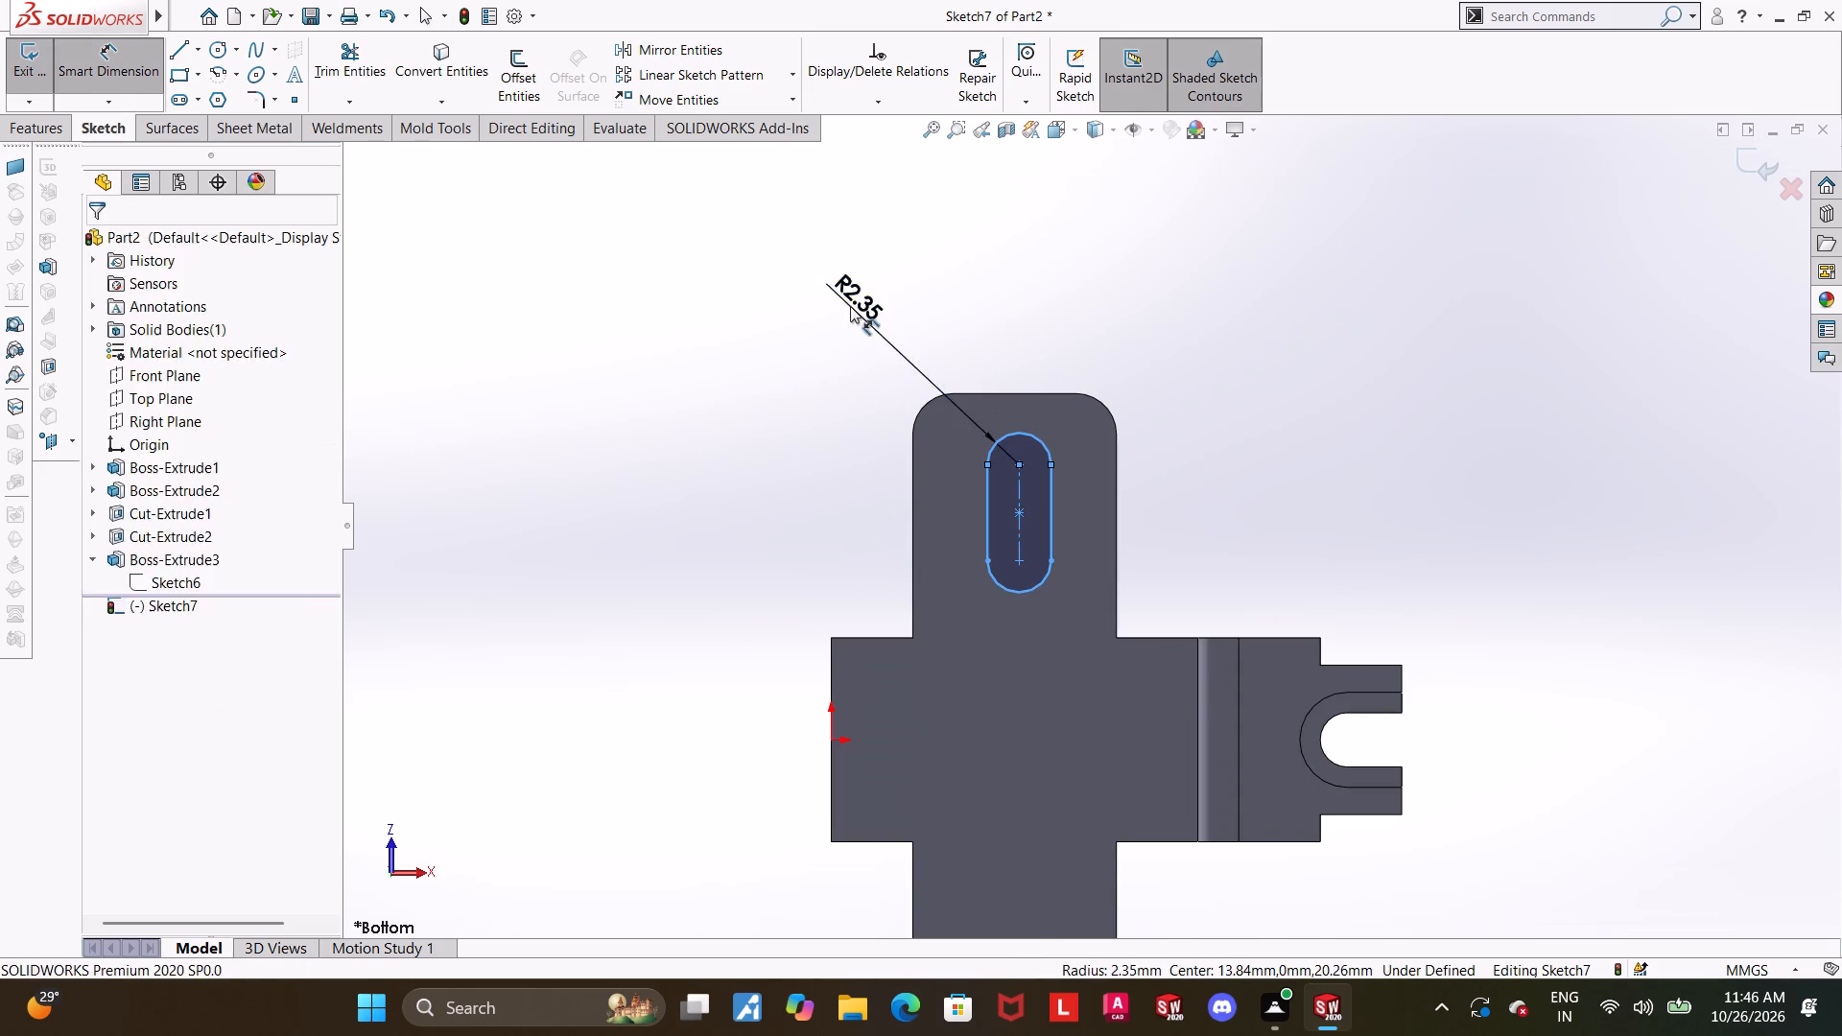
pyautogui.write('2.5')
pyautogui.press('Return')
pyautogui.press('Escape')
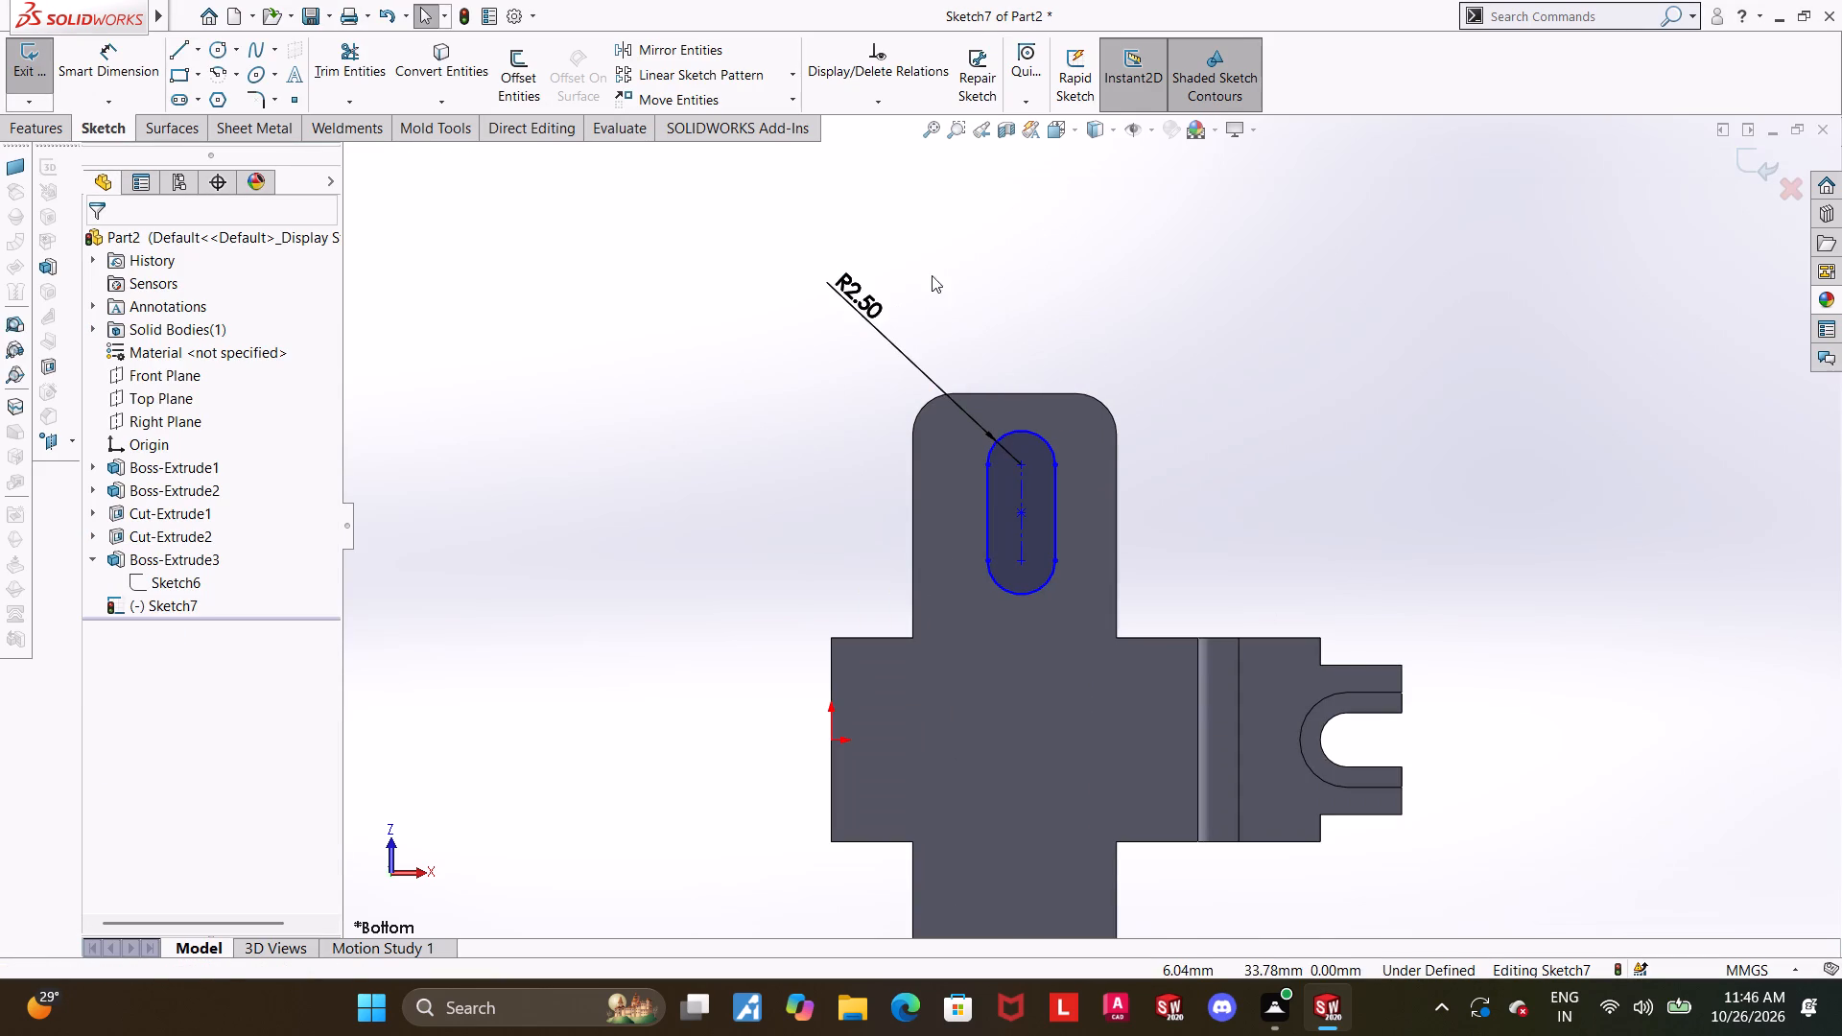
# Dimension the slot's outer arc centre 7.5 mm from the tab's long side edge nearest the origin.
pyautogui.click(93, 61)
pyautogui.scroll(1, 697, 234)
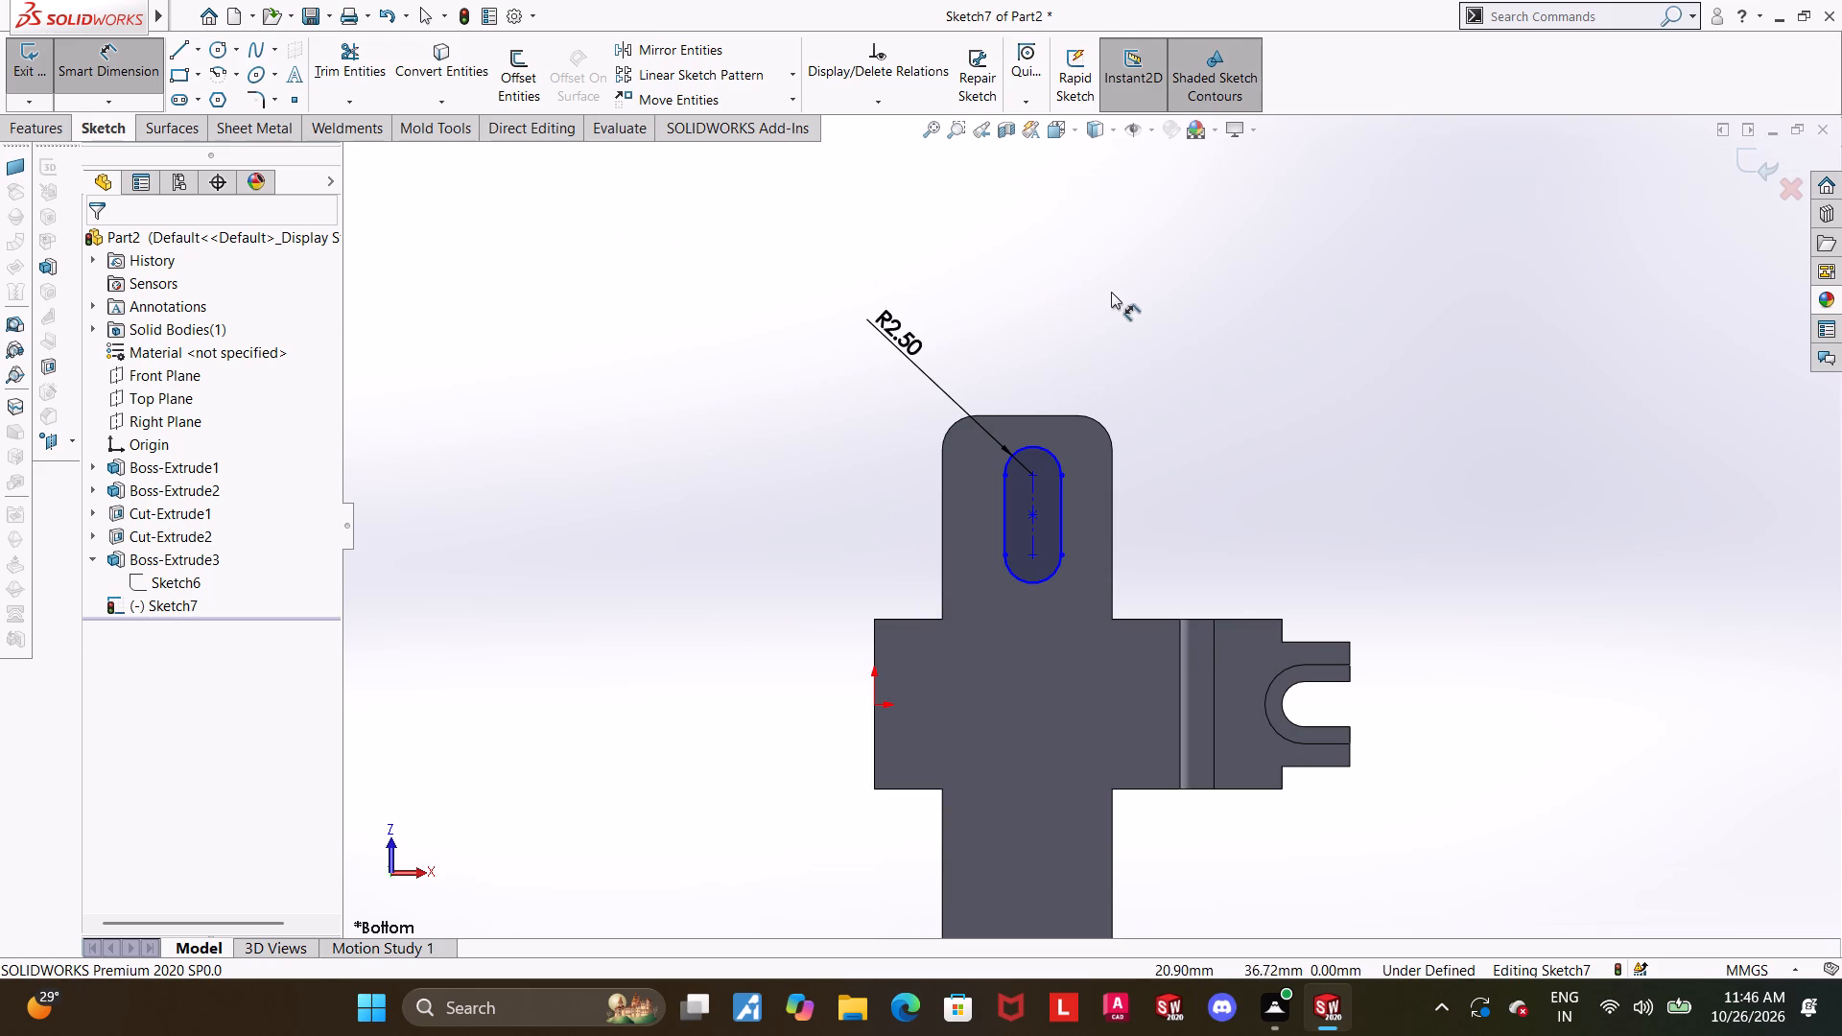
pyautogui.click(1031, 475)
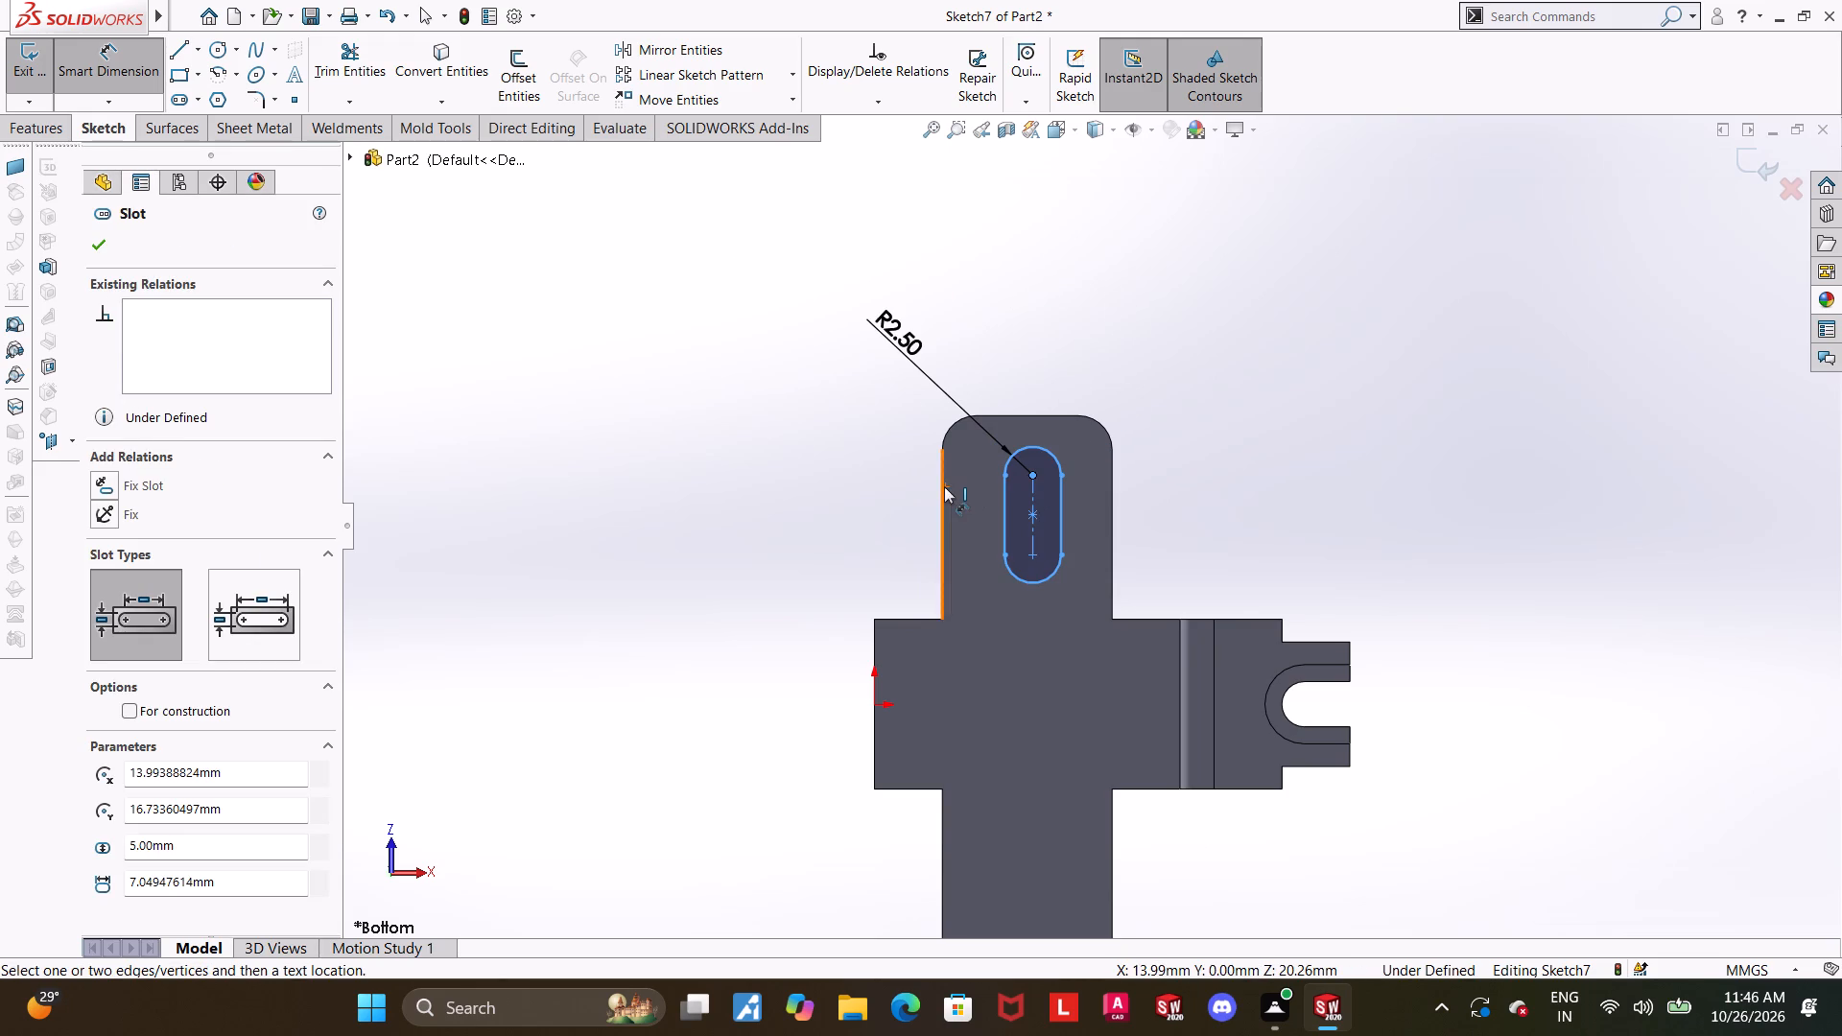
pyautogui.click(943, 484)
pyautogui.click(966, 245)
pyautogui.write('7.5')
pyautogui.press('Return')
pyautogui.press('Escape')
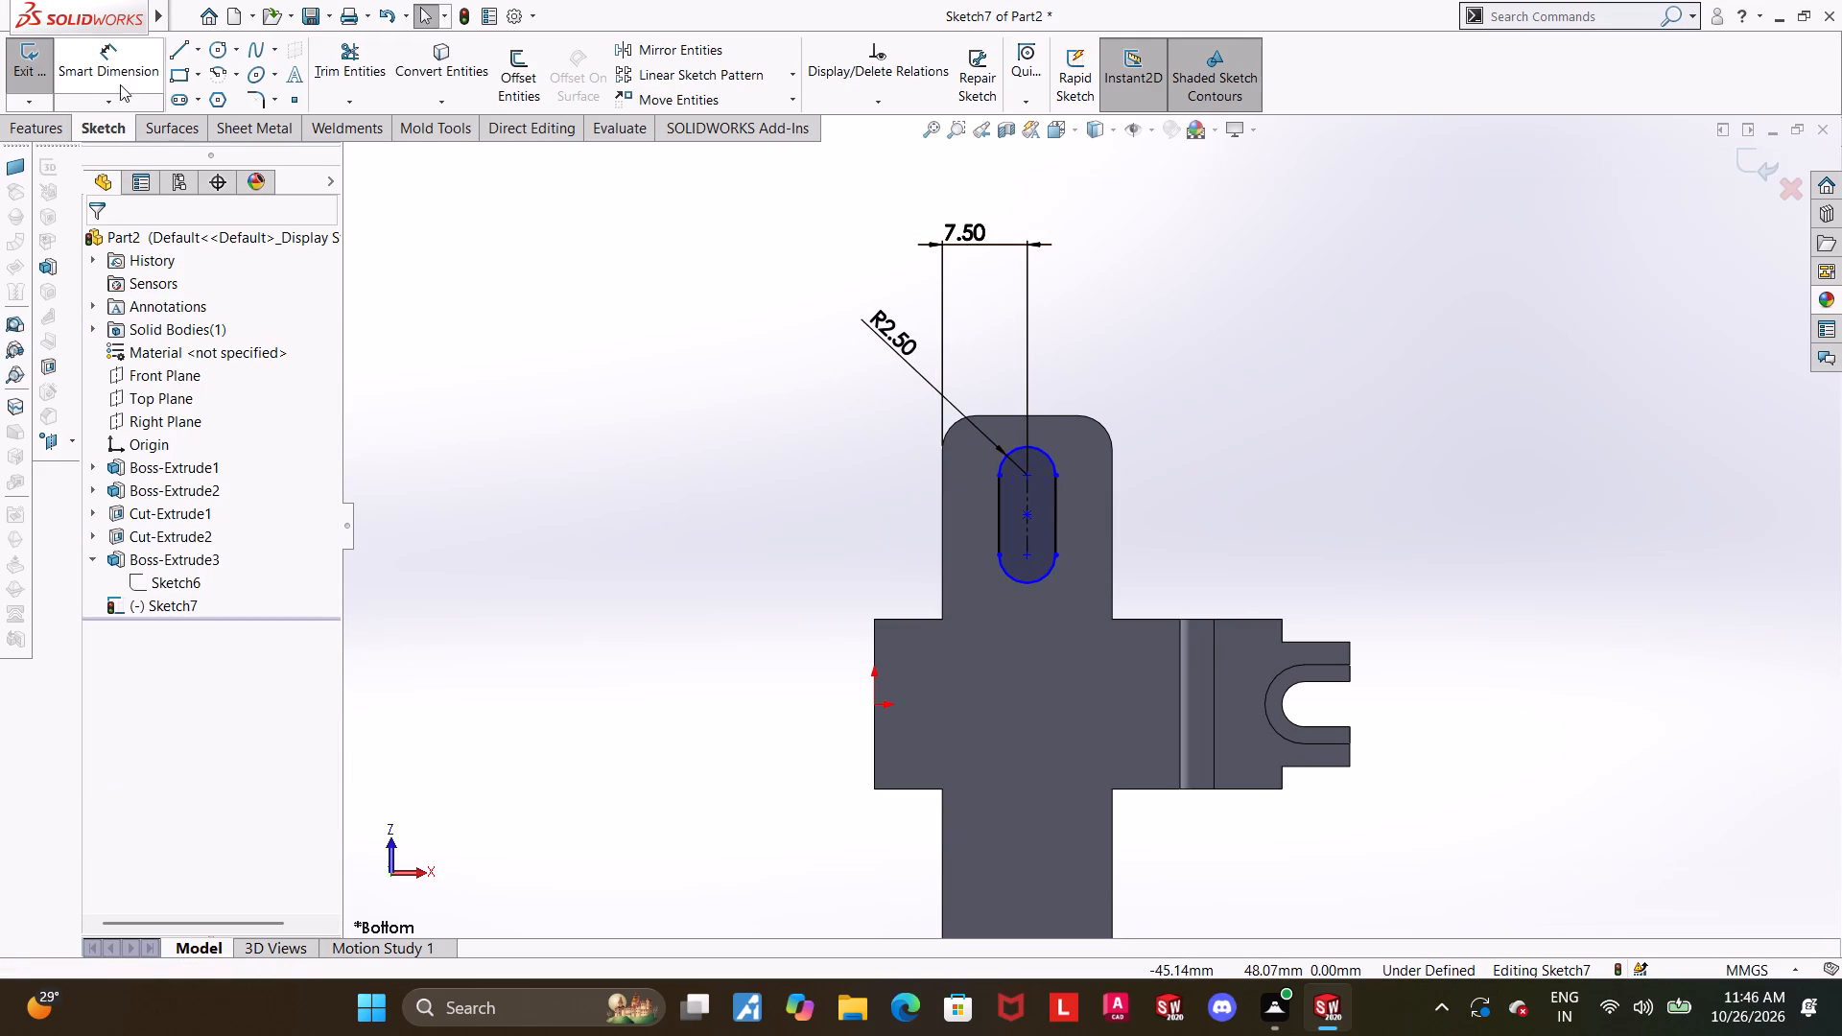
# Dimension the slot's outer arc centre 7 mm from the tab's end edge.
pyautogui.click(115, 80)
pyautogui.scroll(1, 827, 164)
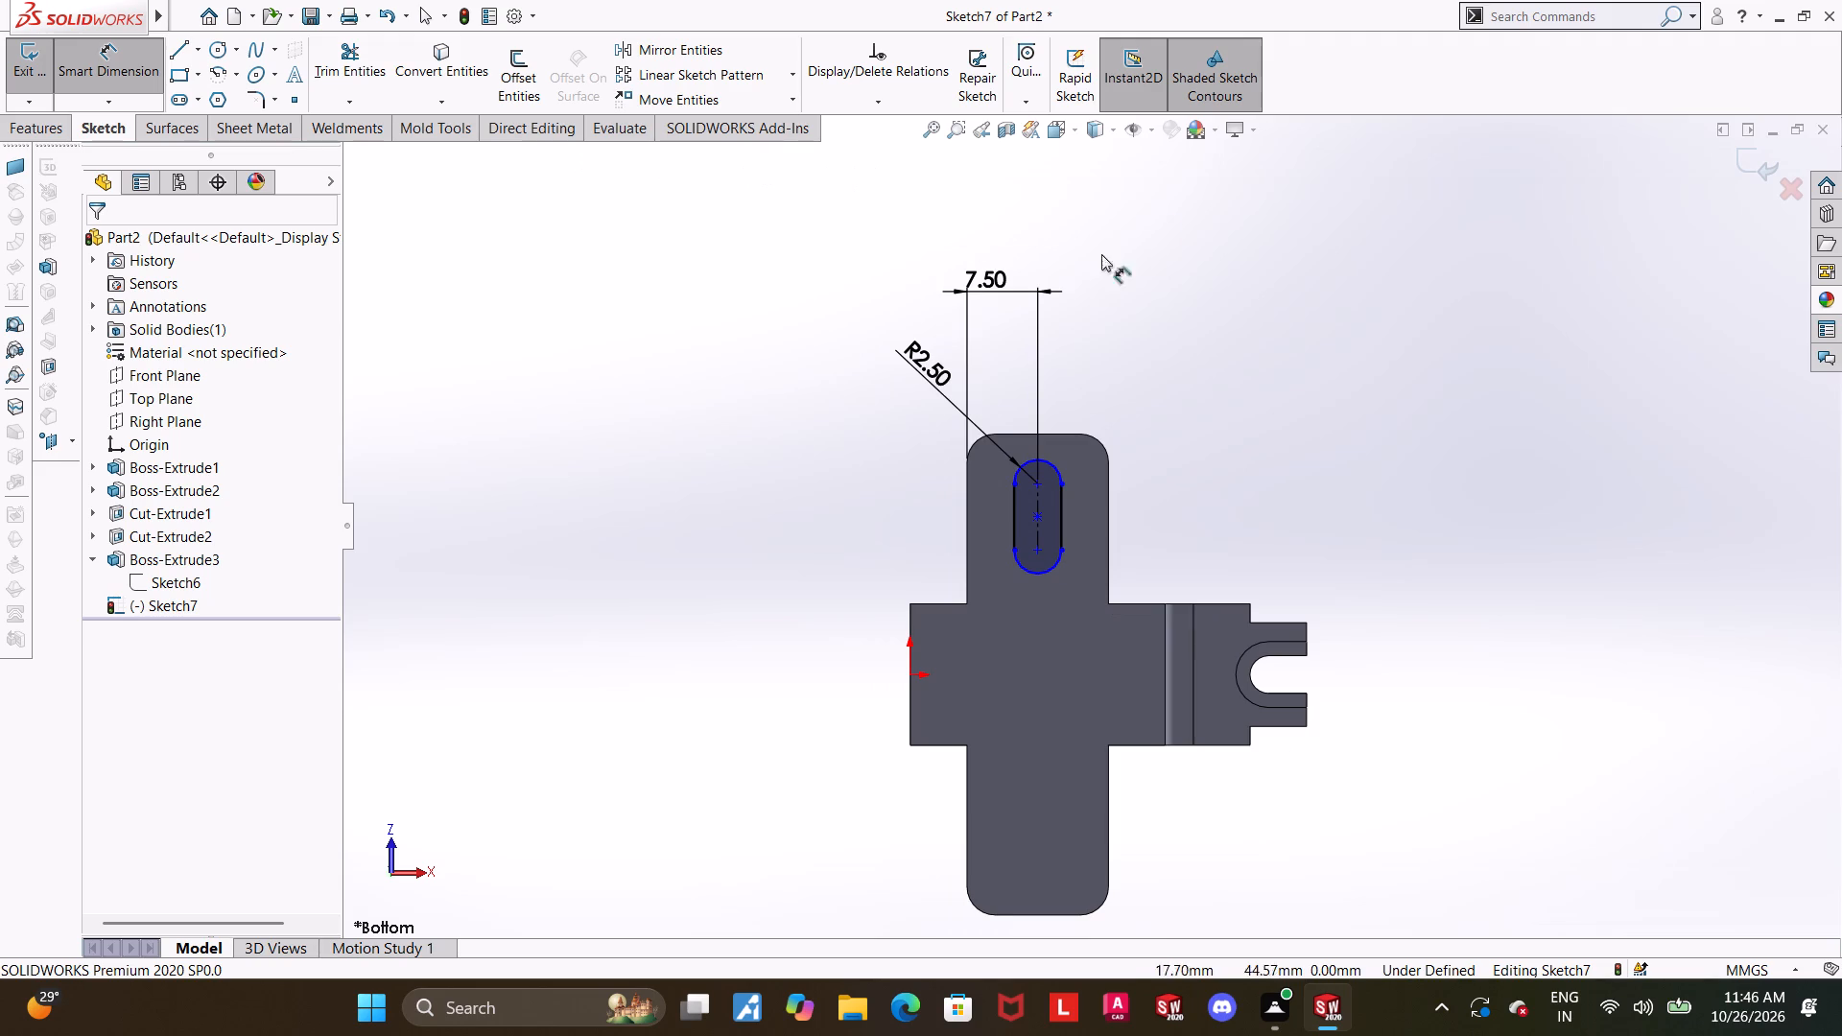
pyautogui.click(1042, 484)
pyautogui.click(1058, 435)
pyautogui.click(1442, 425)
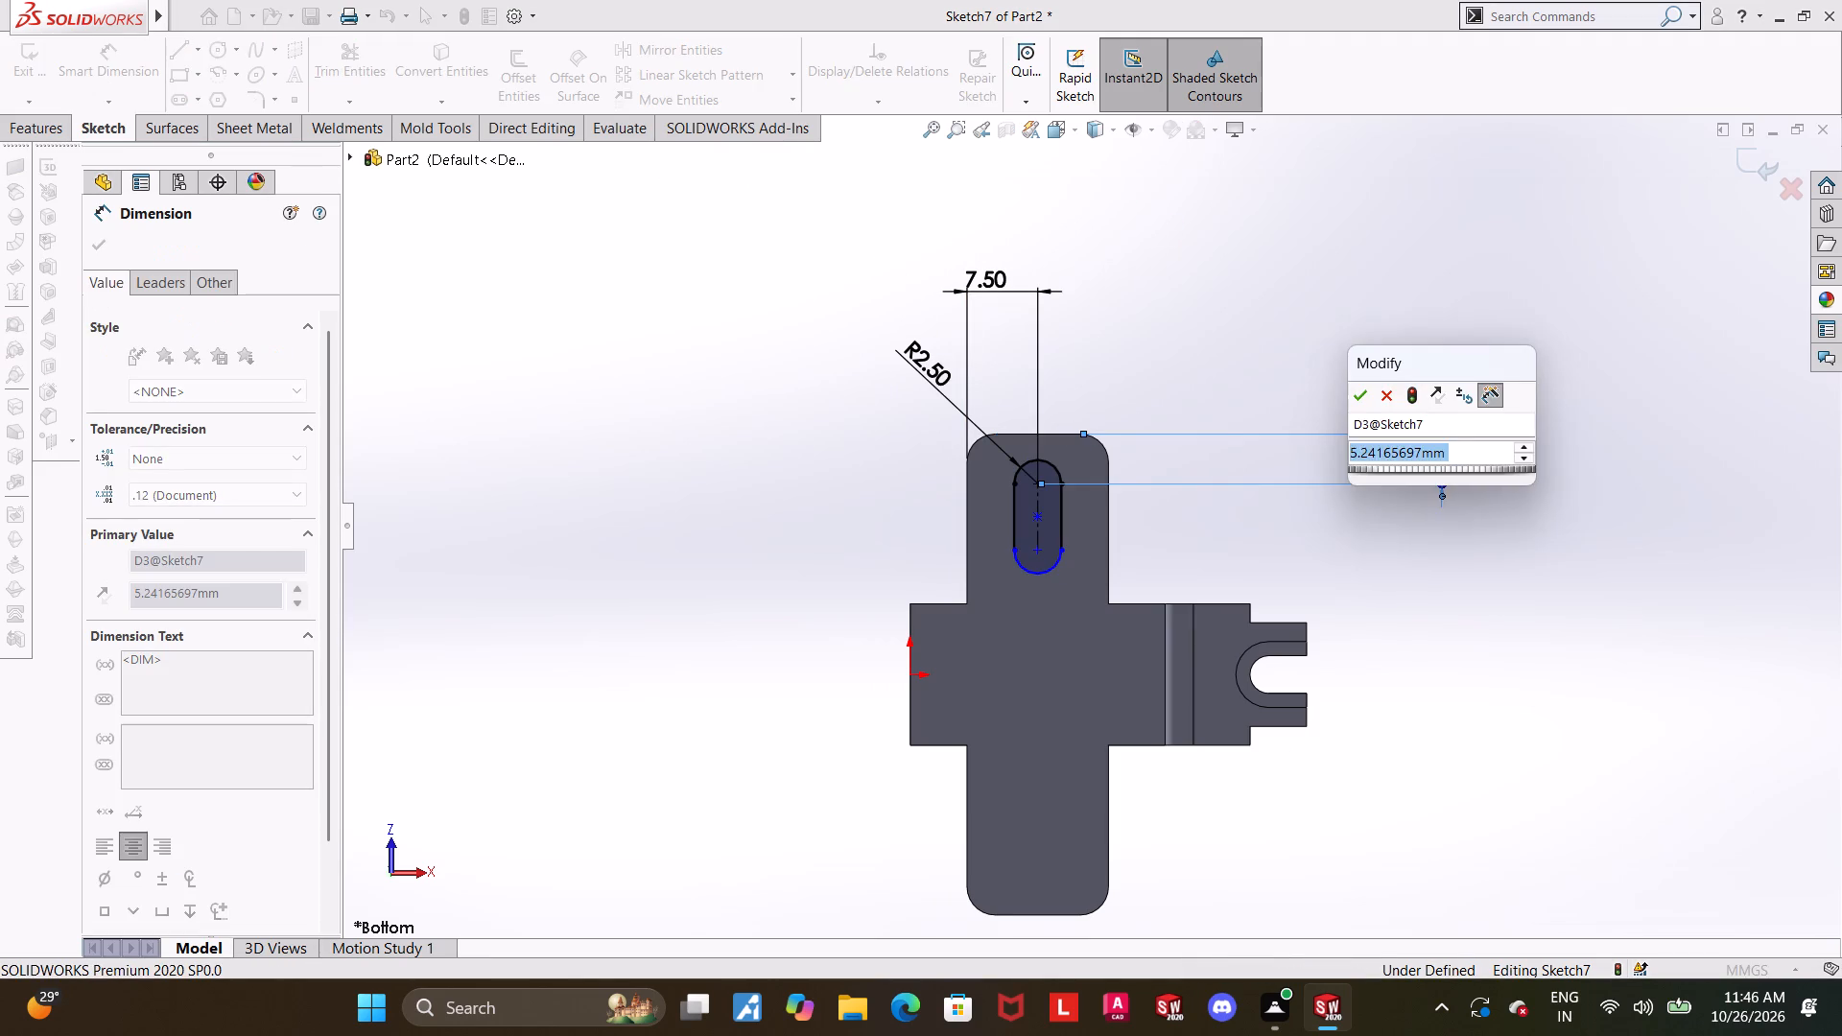
pyautogui.press('7')
pyautogui.press('Return')
pyautogui.press('Escape')
# Dimension the slot's inner arc centre 11 mm from the tab's end edge.
pyautogui.click(126, 59)
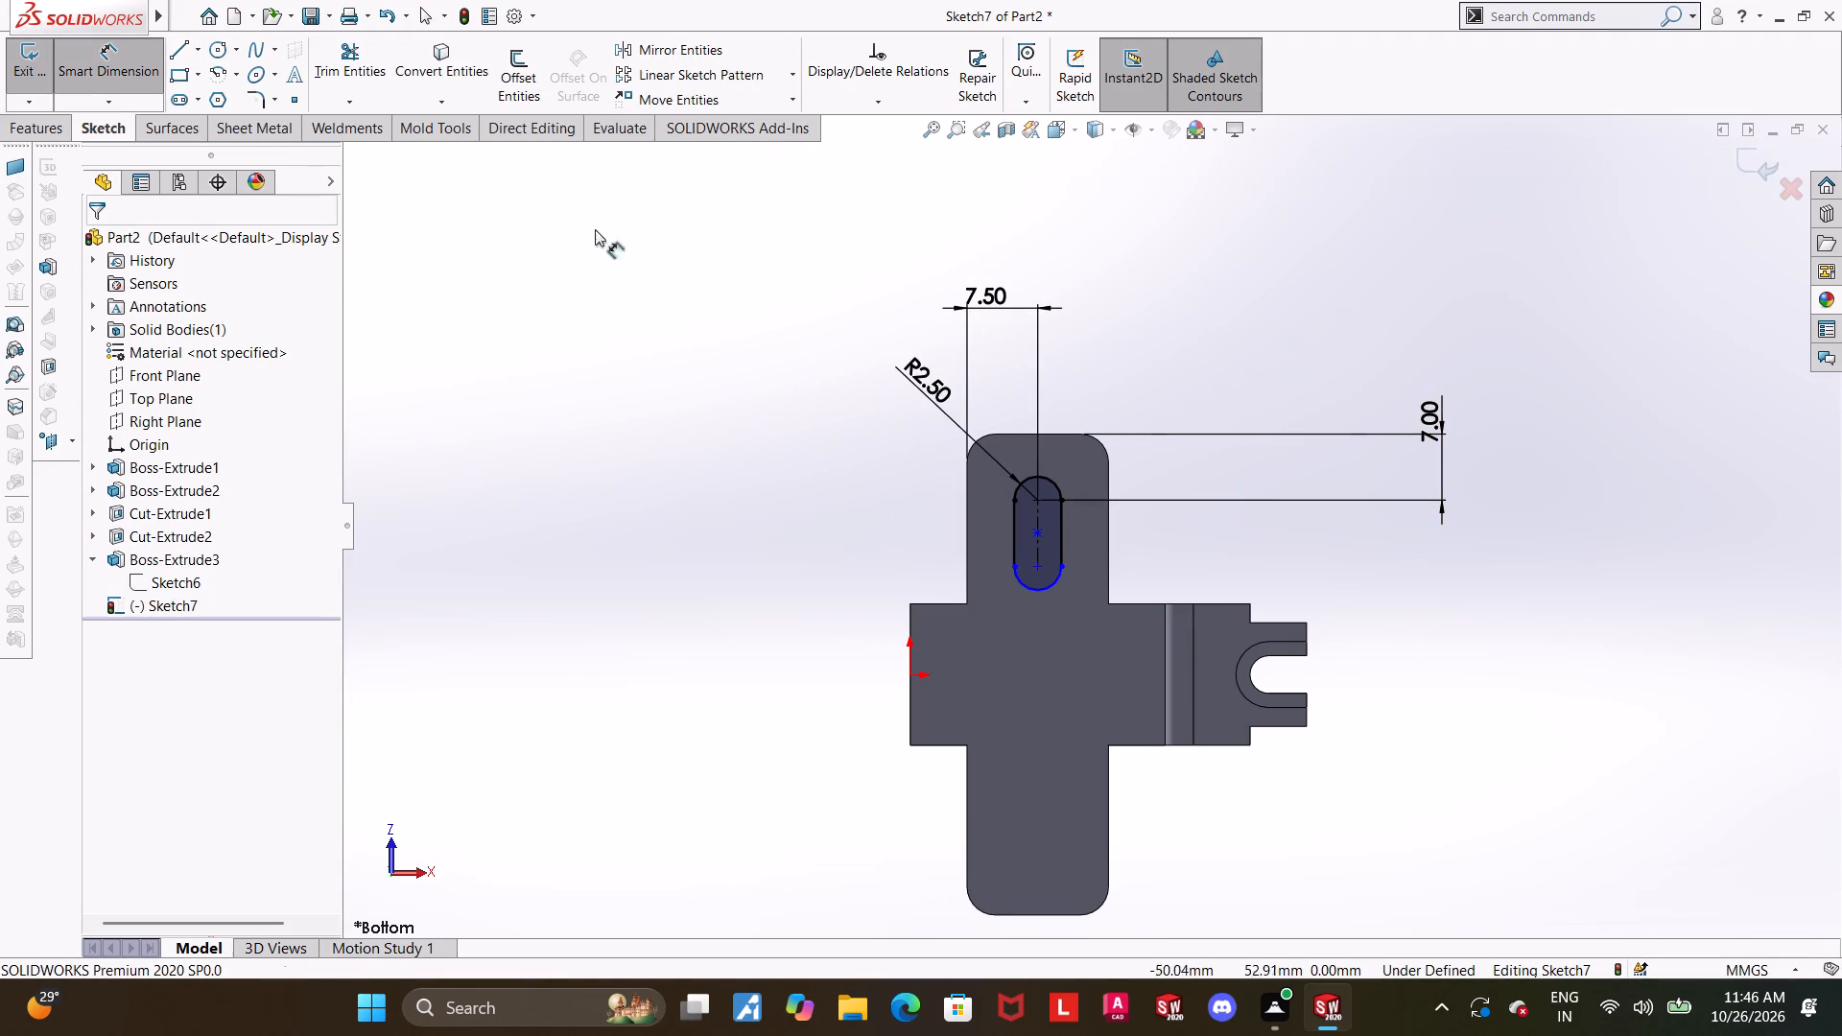
pyautogui.scroll(-1, 1026, 329)
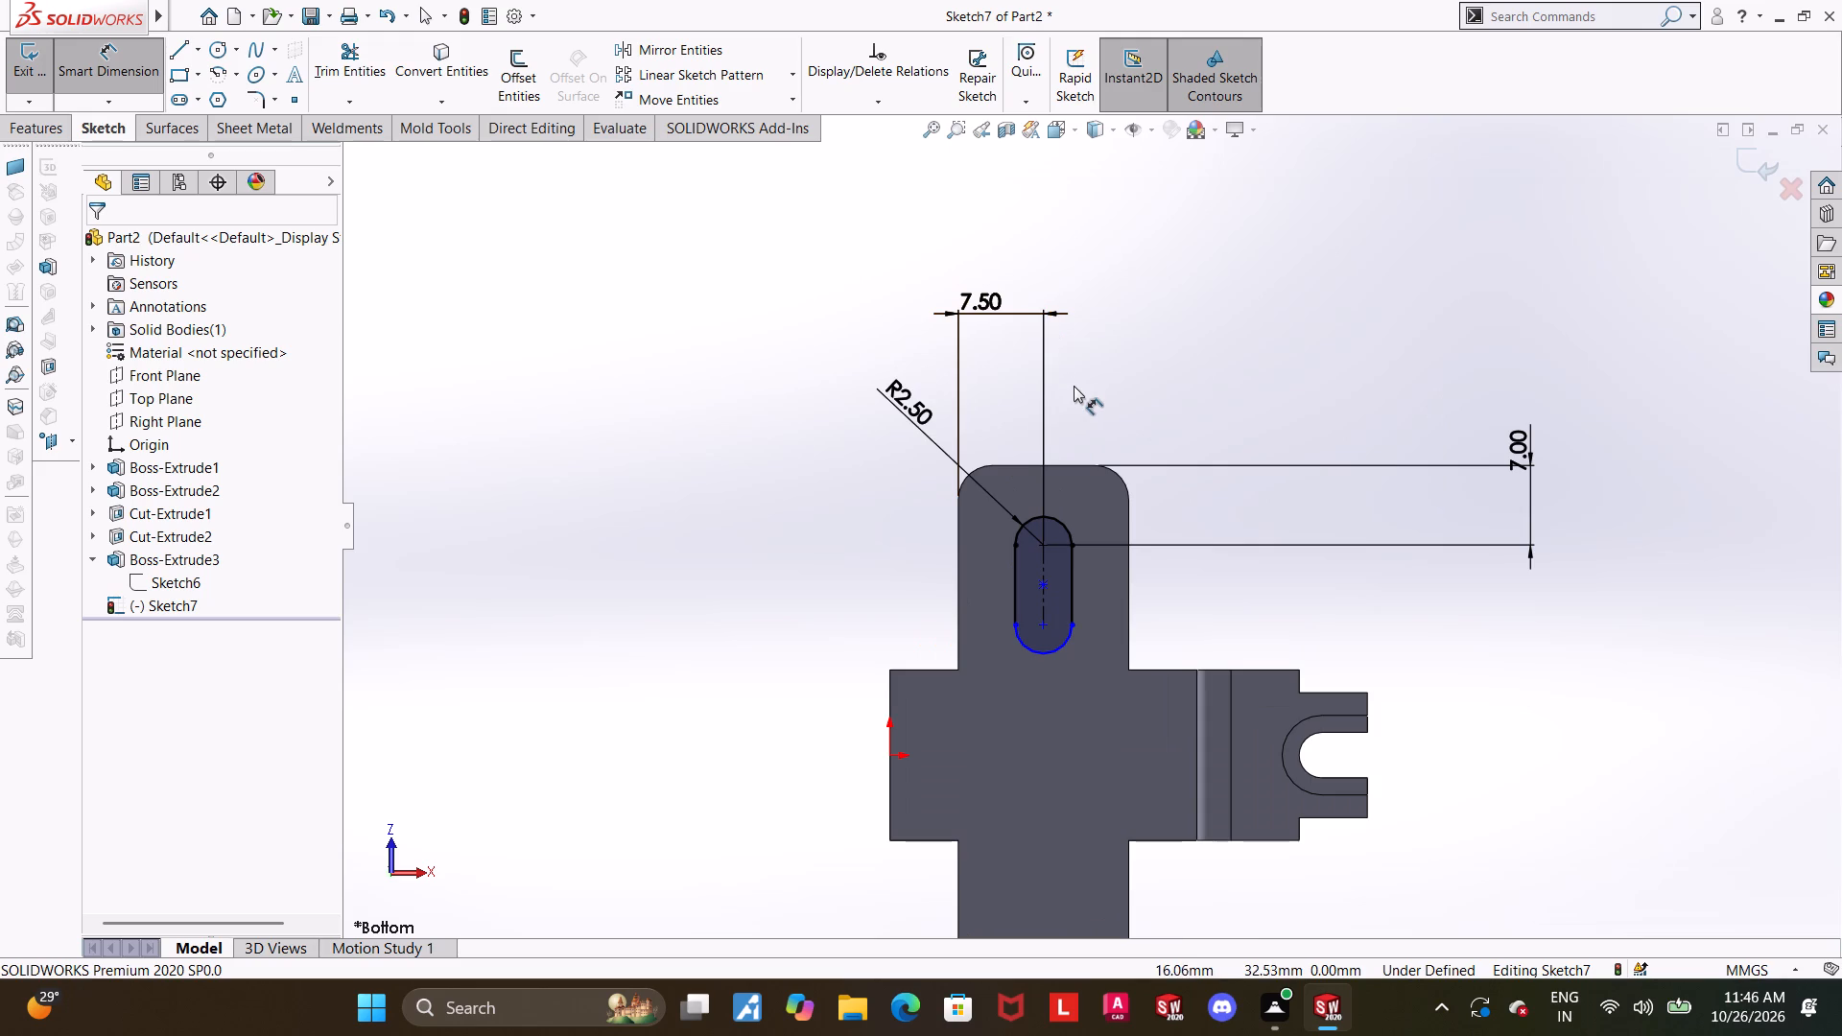
pyautogui.click(1043, 625)
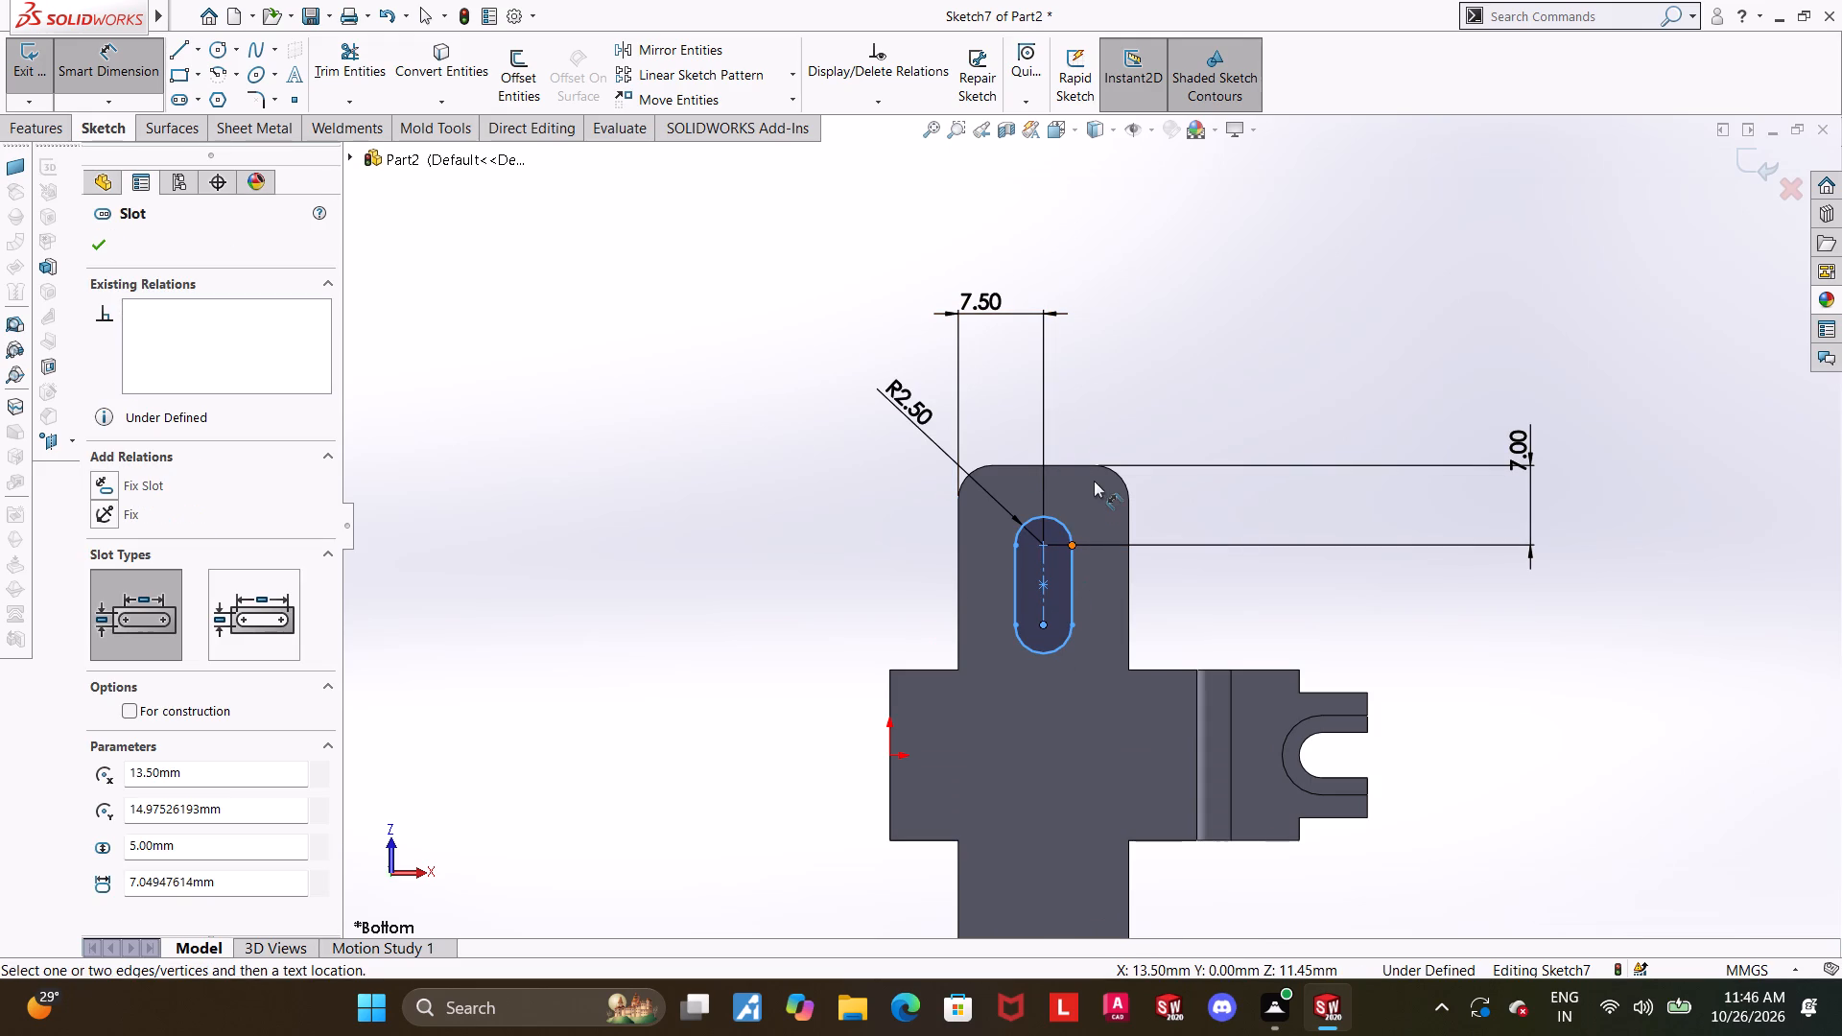
pyautogui.click(1087, 467)
pyautogui.click(1337, 569)
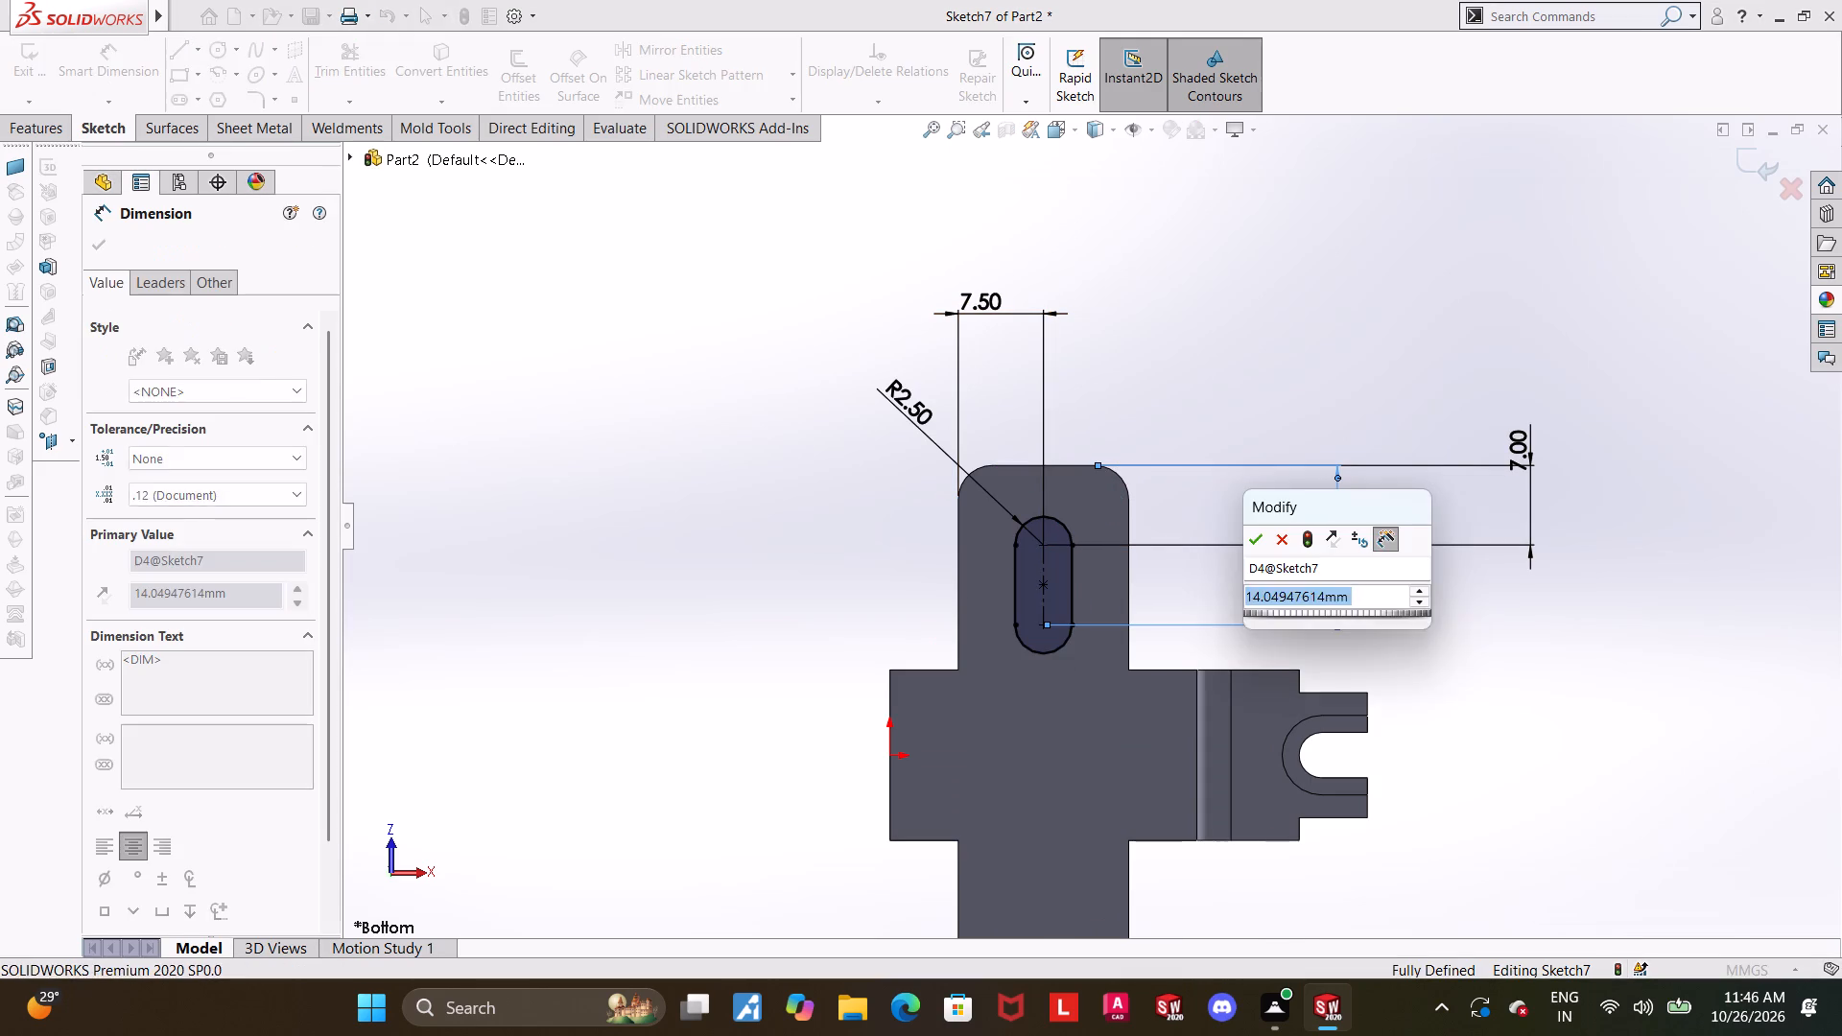
pyautogui.write('11')
pyautogui.press('Return')
pyautogui.press('Escape')
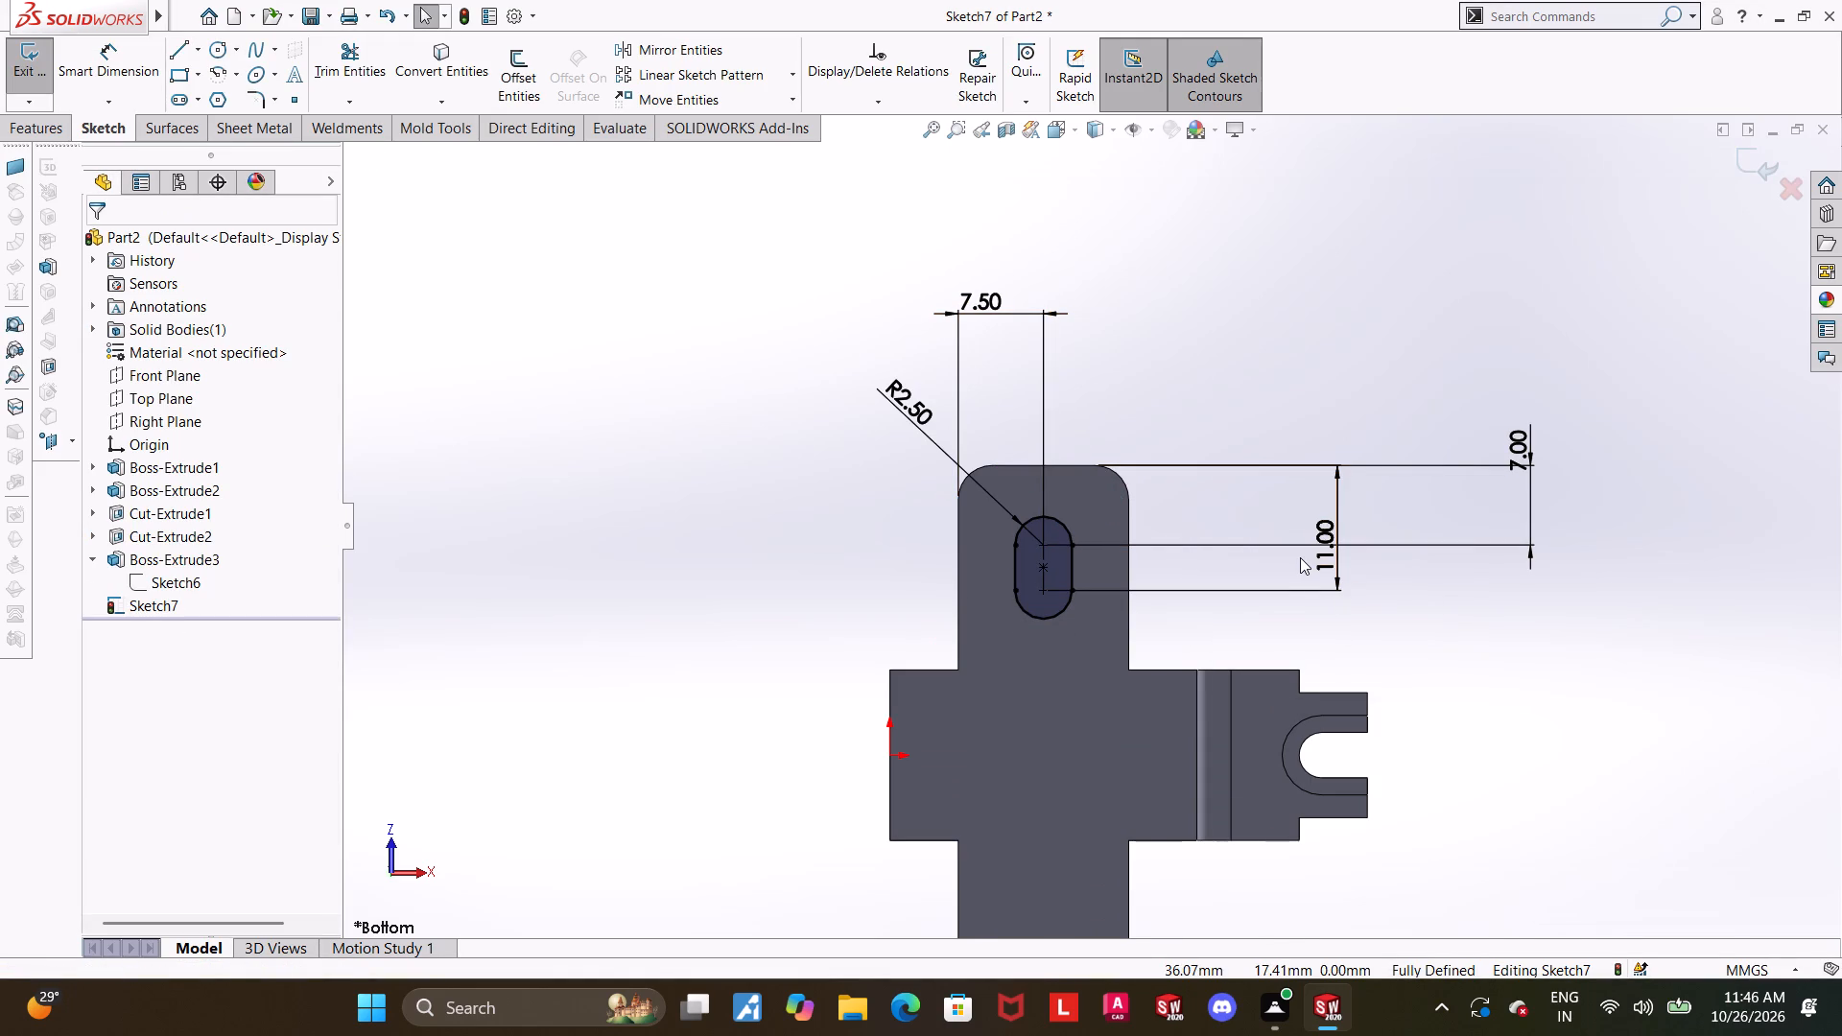
# Draw a horizontal centerline about 13.5 mm long from the origin along the body's middle.
pyautogui.scroll(1, 1300, 556)
pyautogui.scroll(-1, 1155, 603)
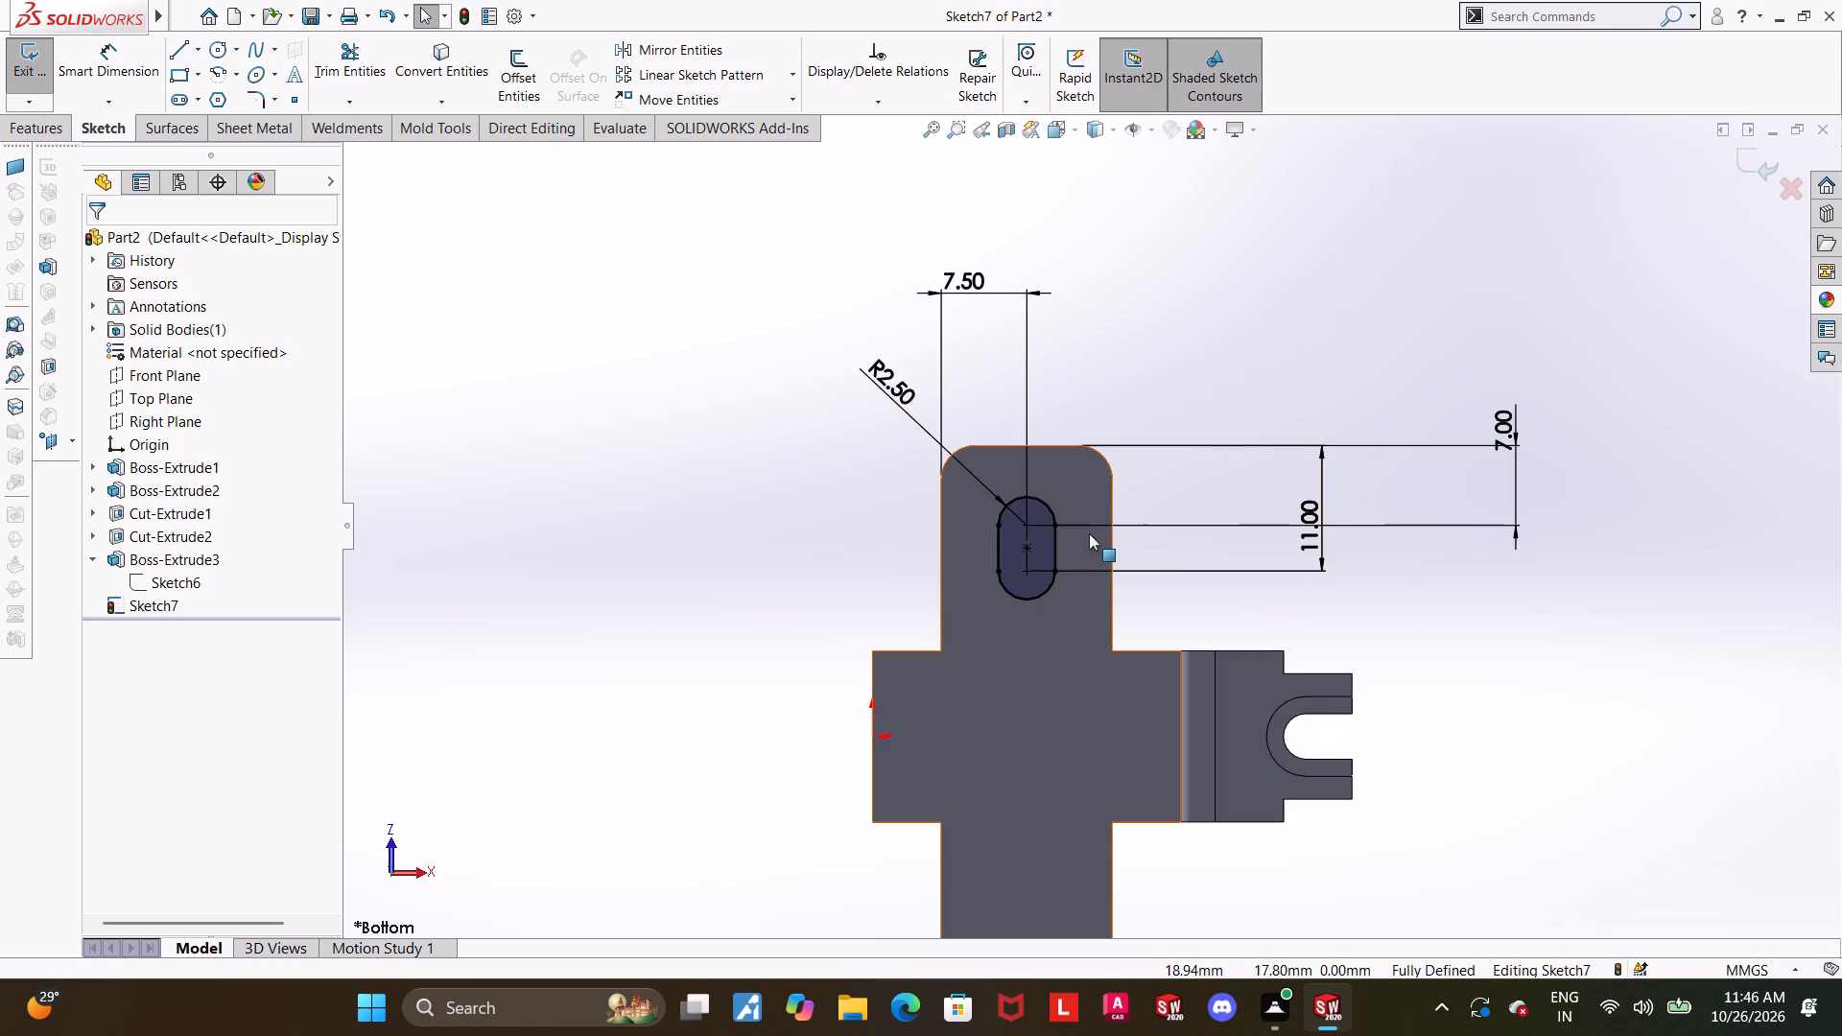
pyautogui.scroll(-1, 1061, 490)
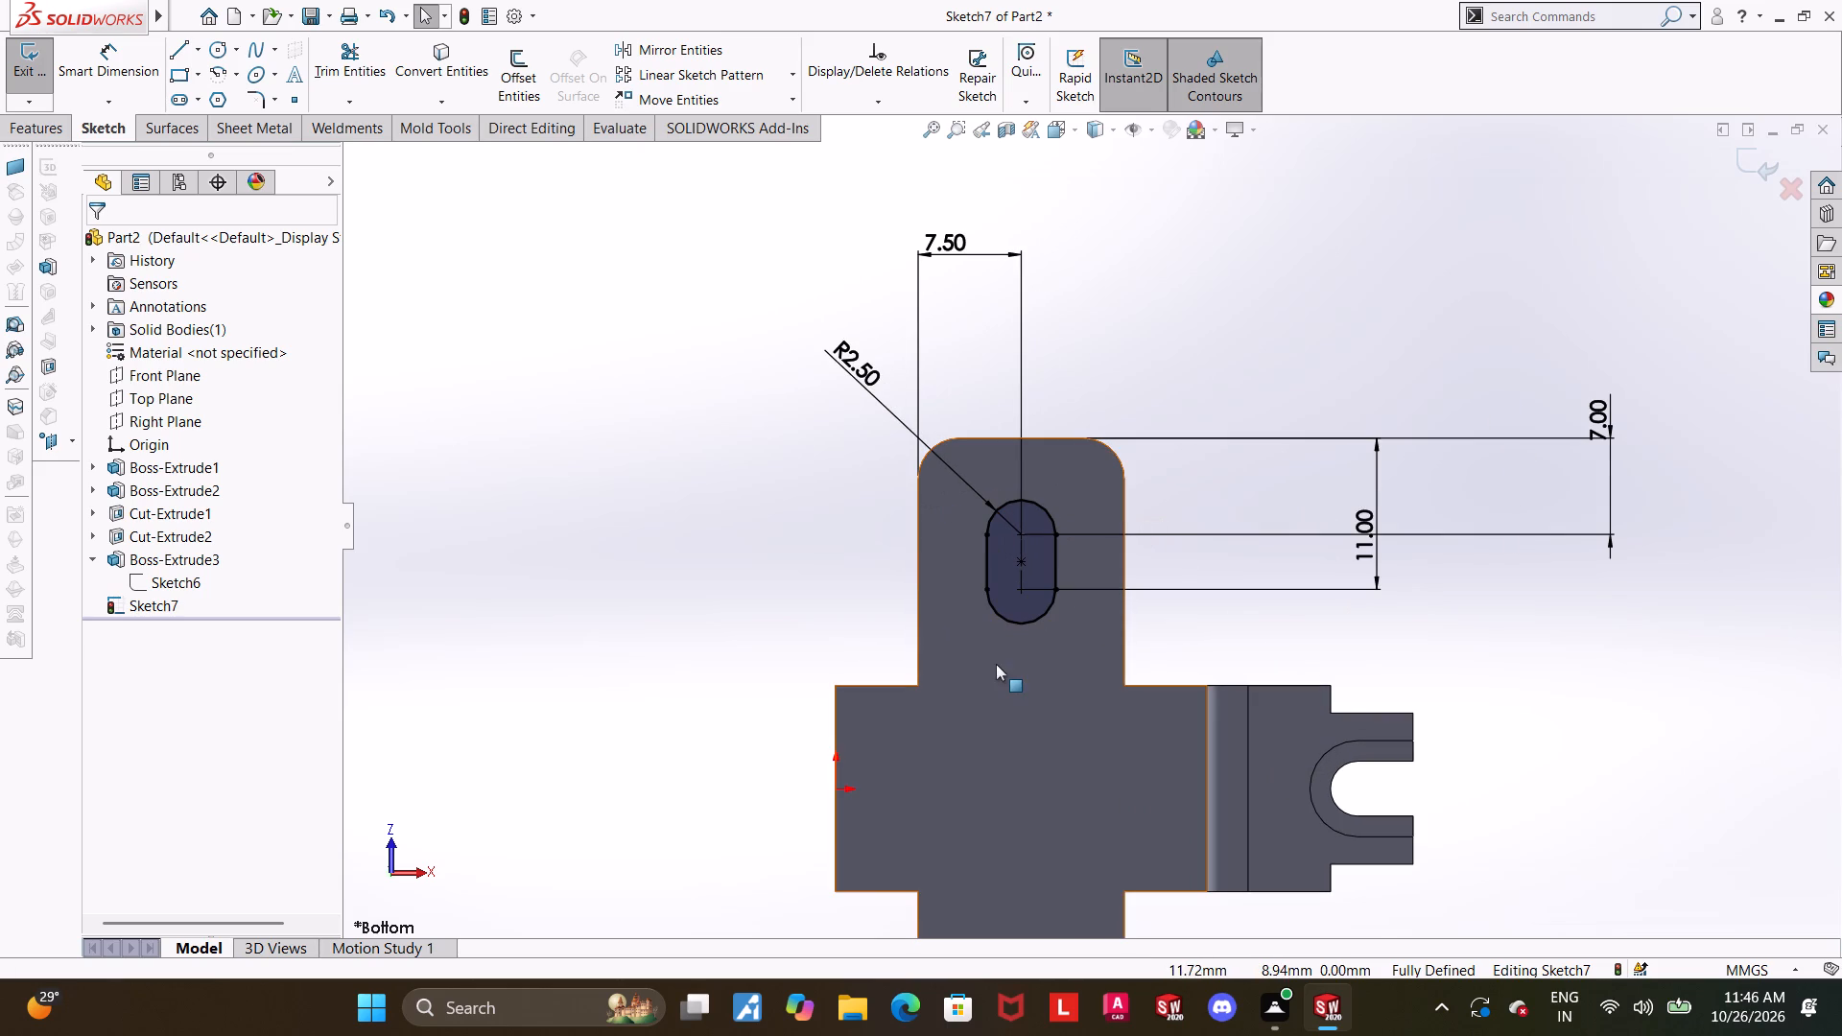
pyautogui.scroll(2, 989, 673)
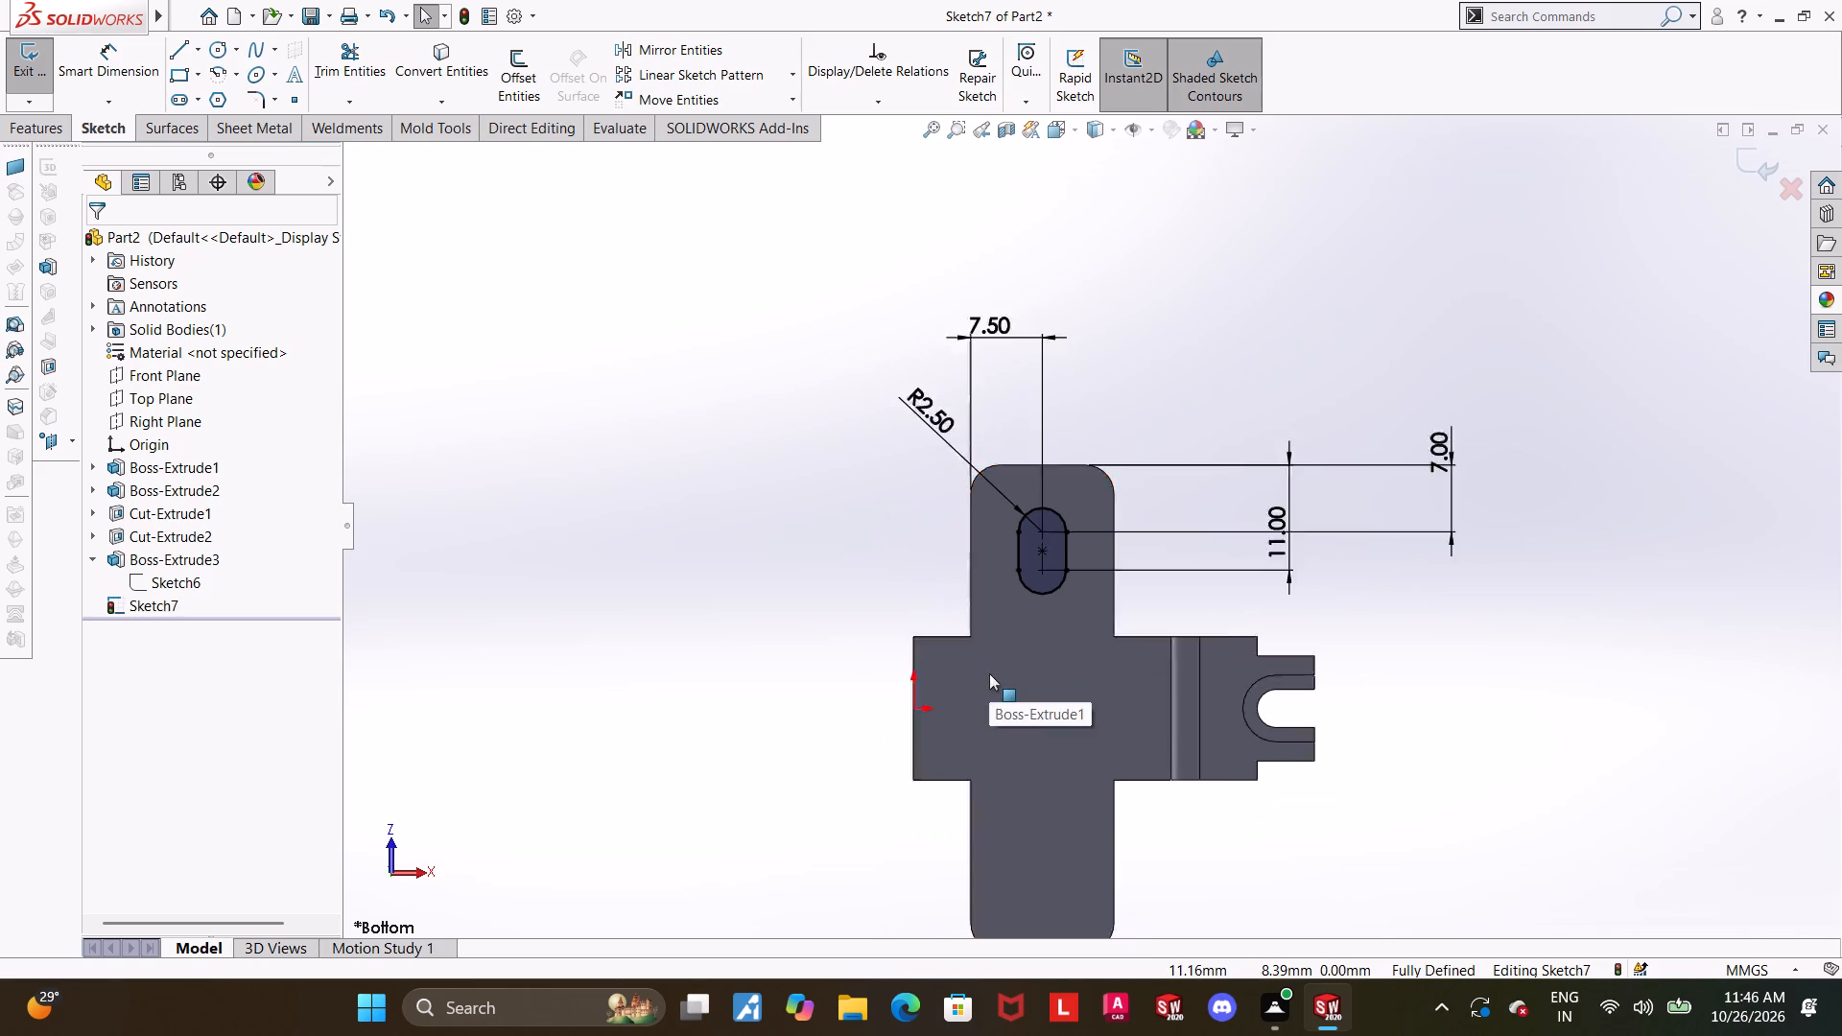
pyautogui.scroll(2, 989, 673)
pyautogui.scroll(-2, 1067, 778)
pyautogui.click(203, 57)
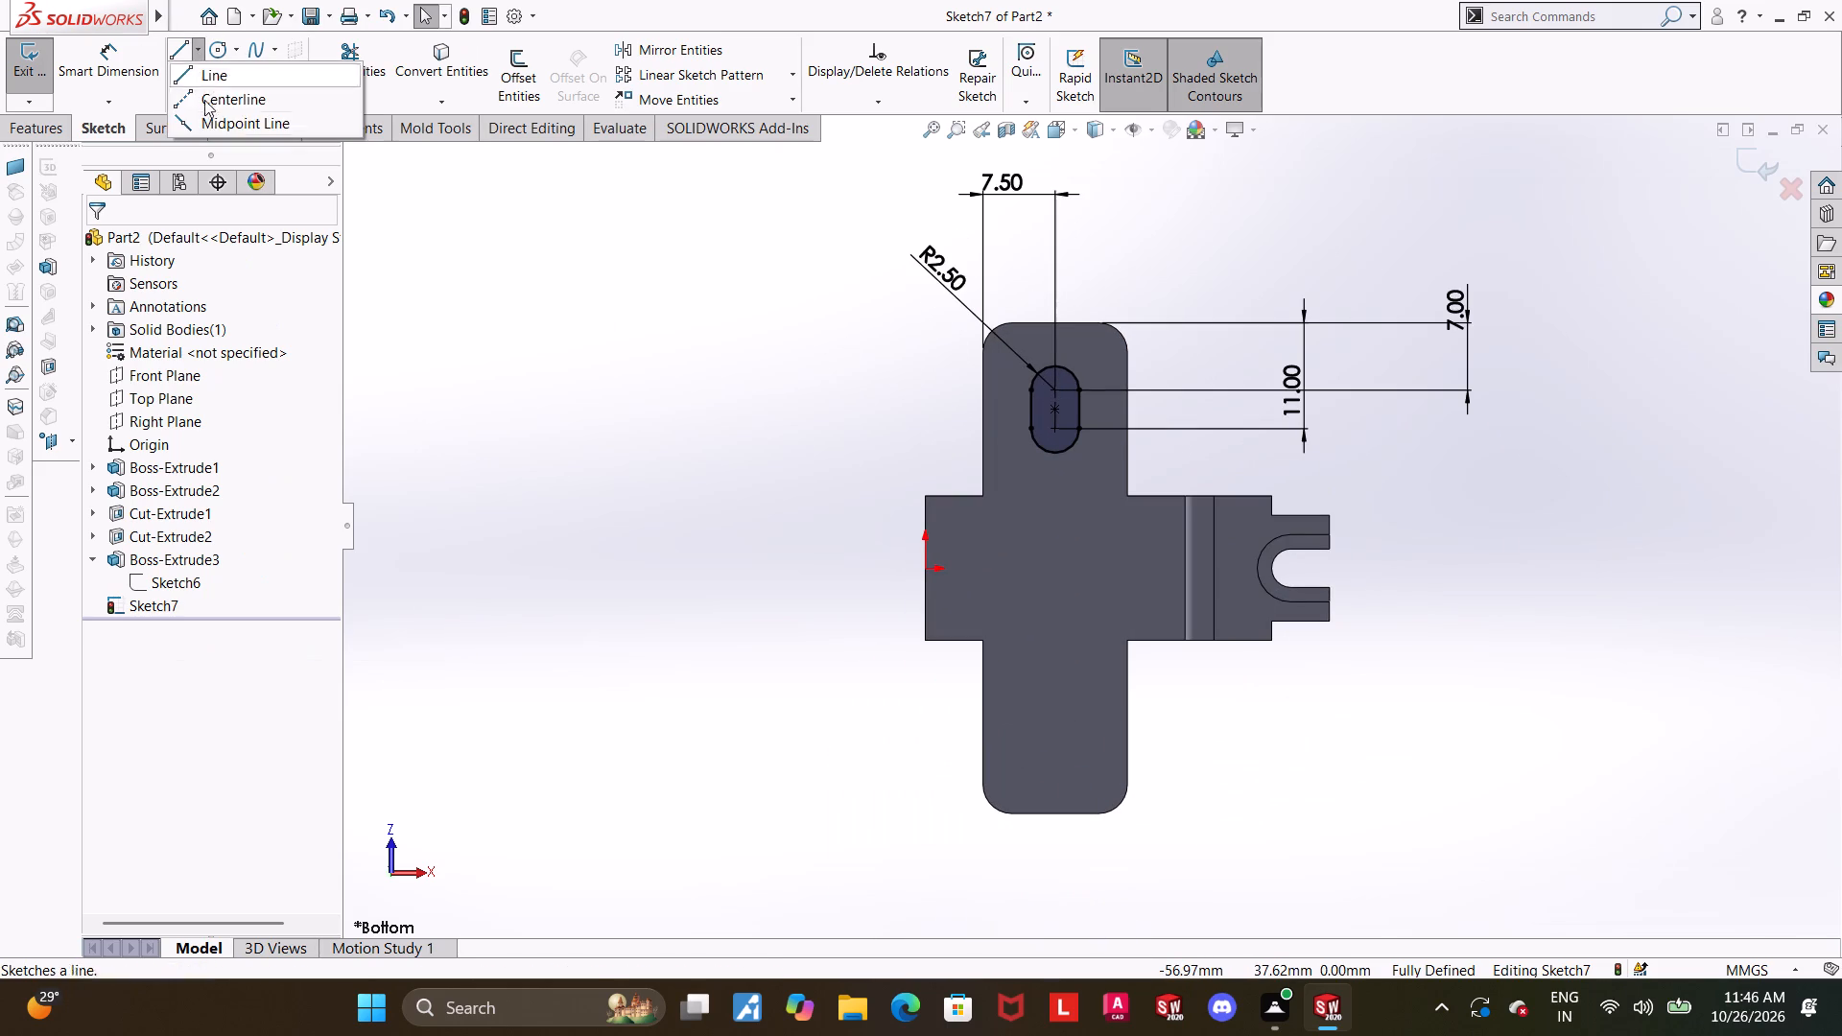
pyautogui.click(204, 106)
pyautogui.click(930, 567)
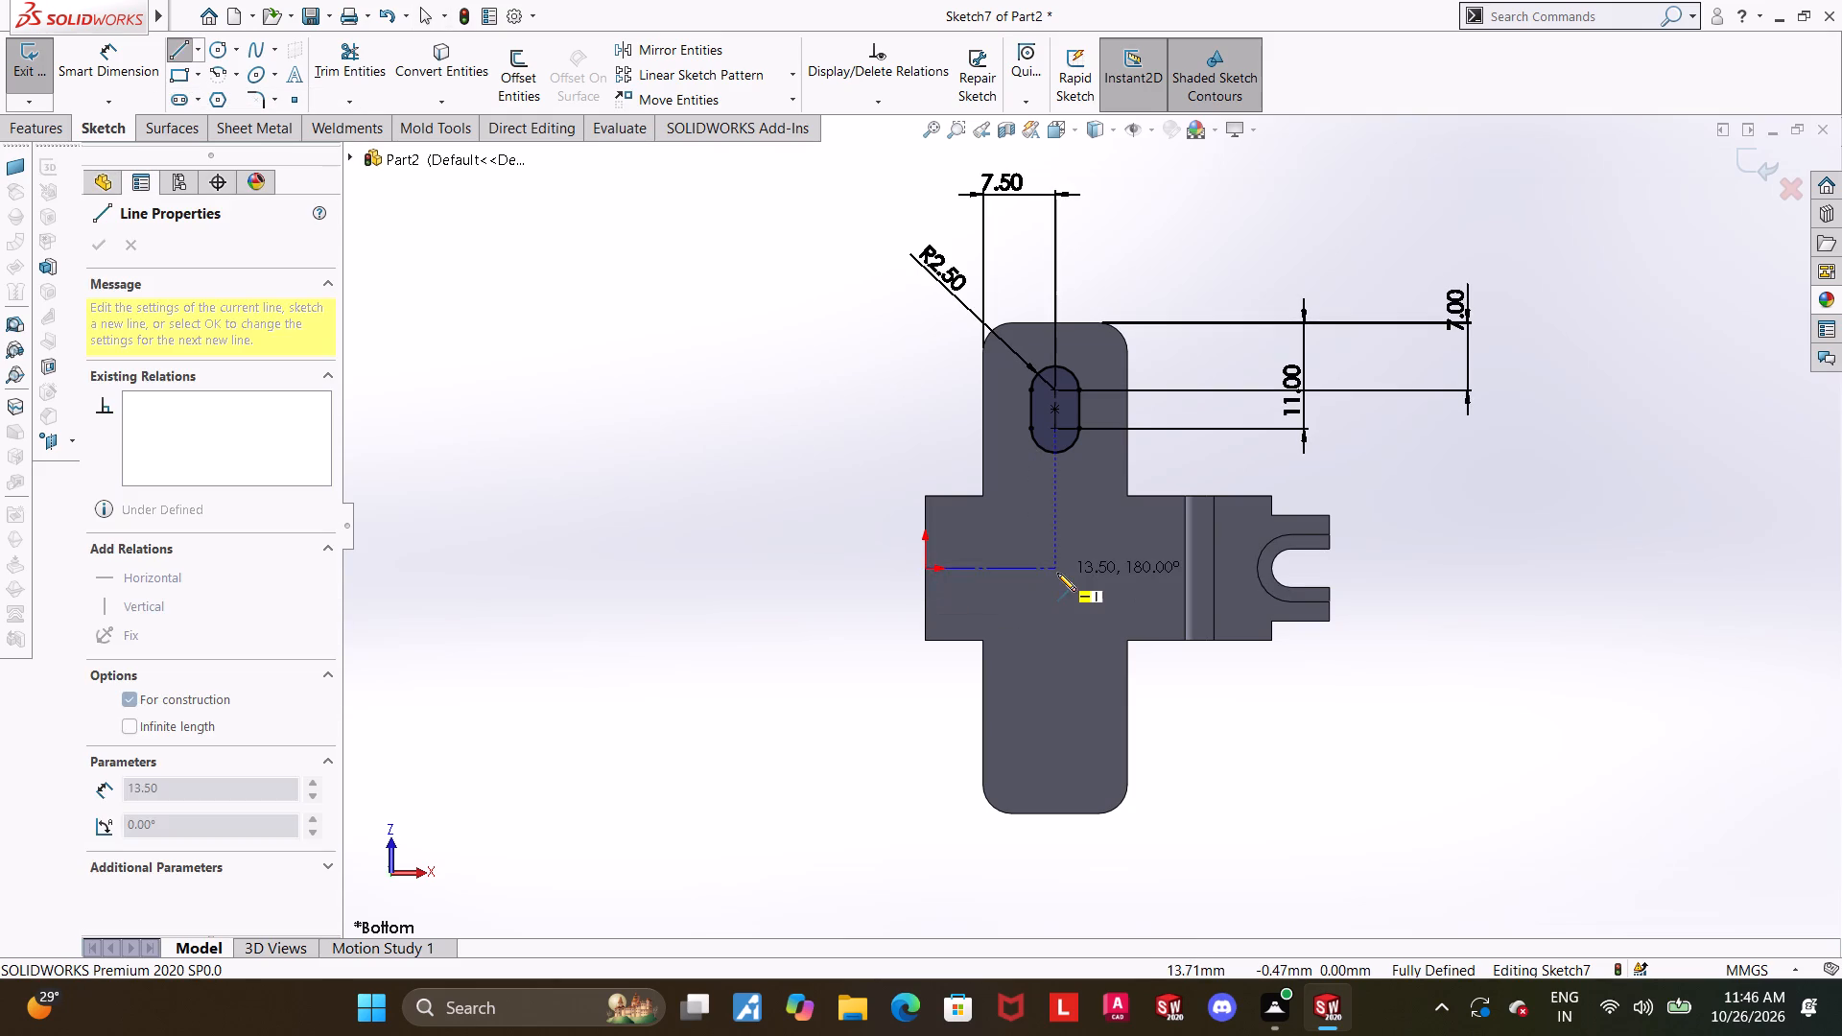
pyautogui.click(1057, 573)
pyautogui.press('Escape')
pyautogui.press('Escape')
pyautogui.press('Escape')
# Mirror the slot about the horizontal centerline onto the opposite tab, keeping the original.
pyautogui.click(699, 64)
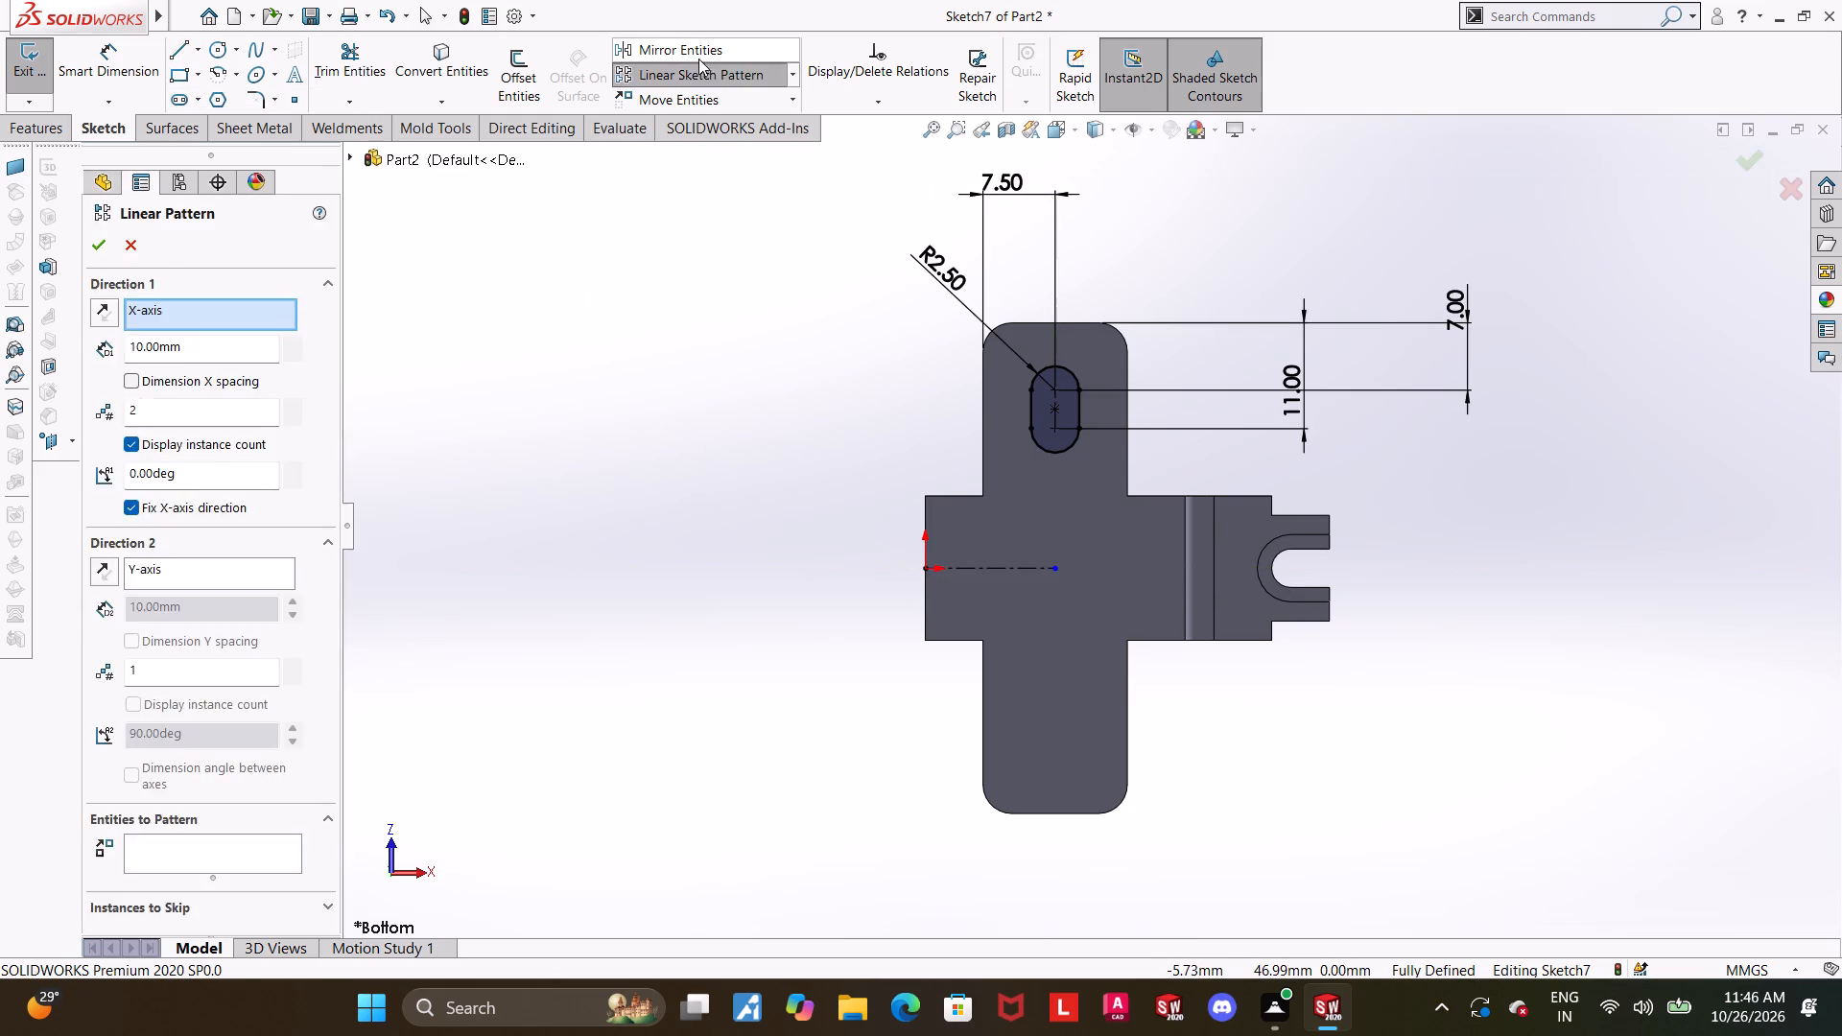
pyautogui.press('Escape')
pyautogui.click(697, 51)
pyautogui.moveTo(1085, 345); pyautogui.dragTo(983, 408)
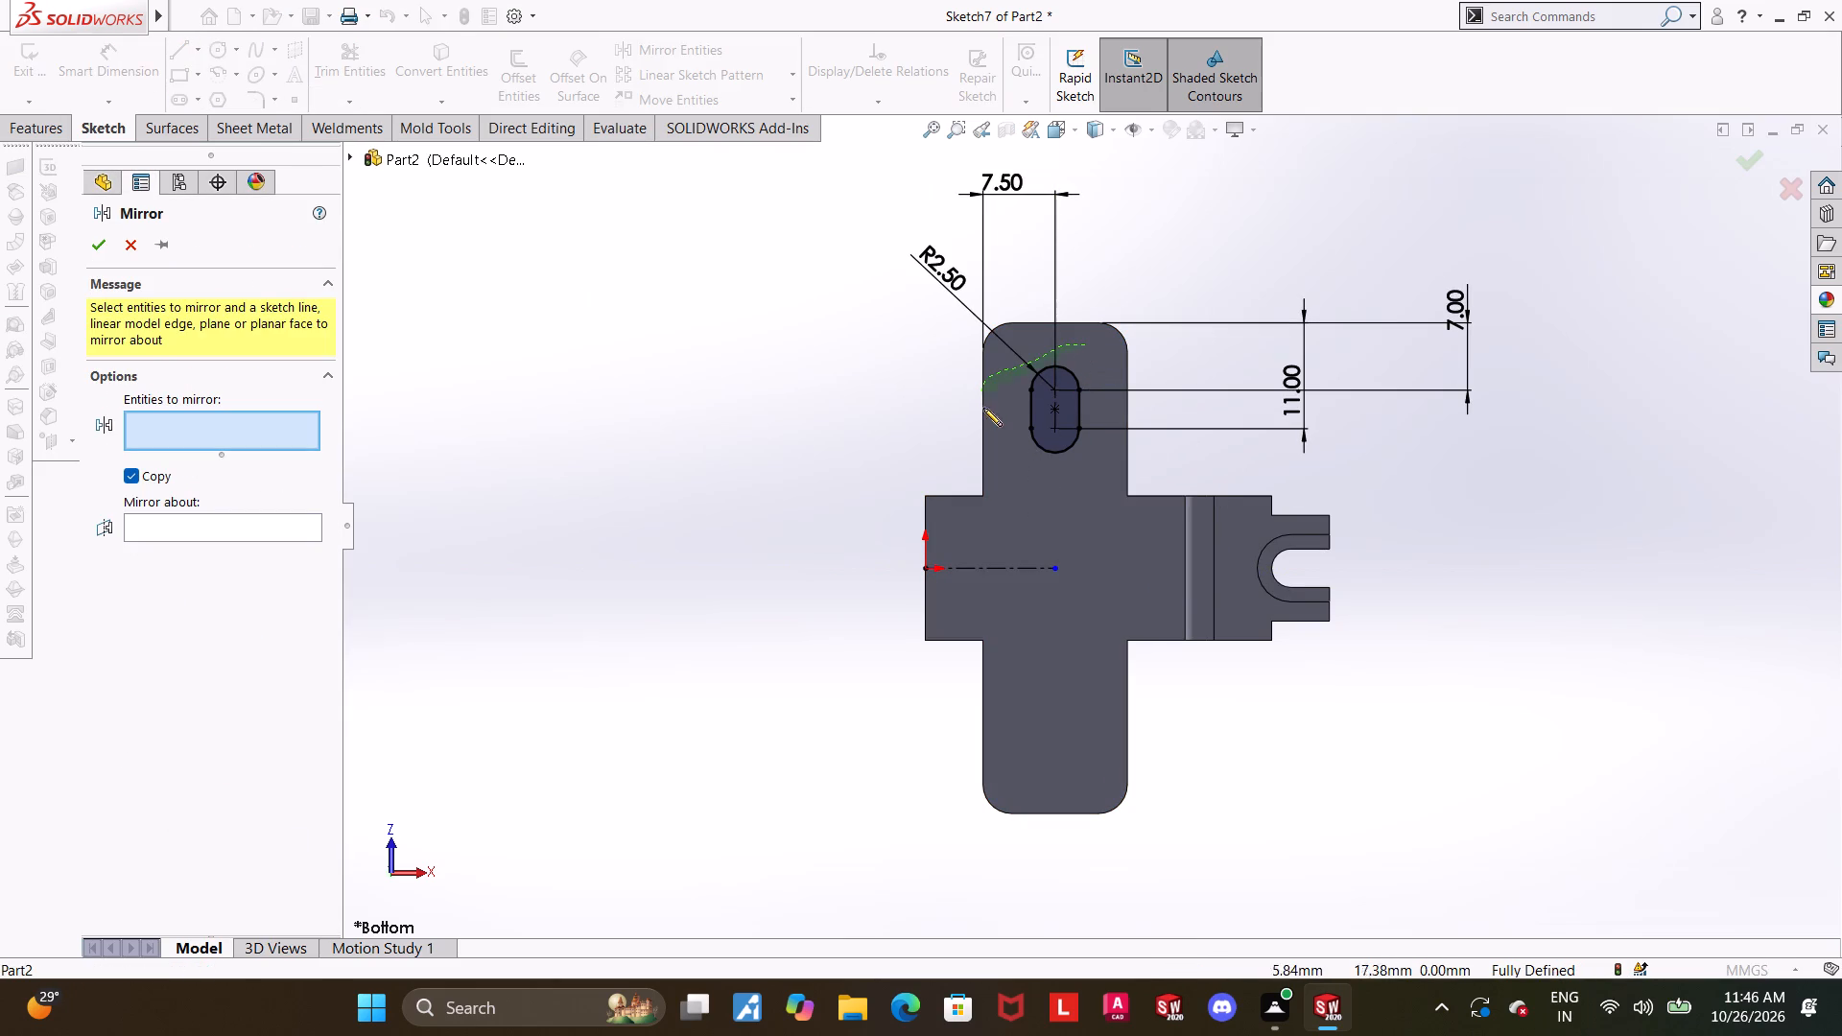
pyautogui.moveTo(983, 408); pyautogui.dragTo(1100, 462)
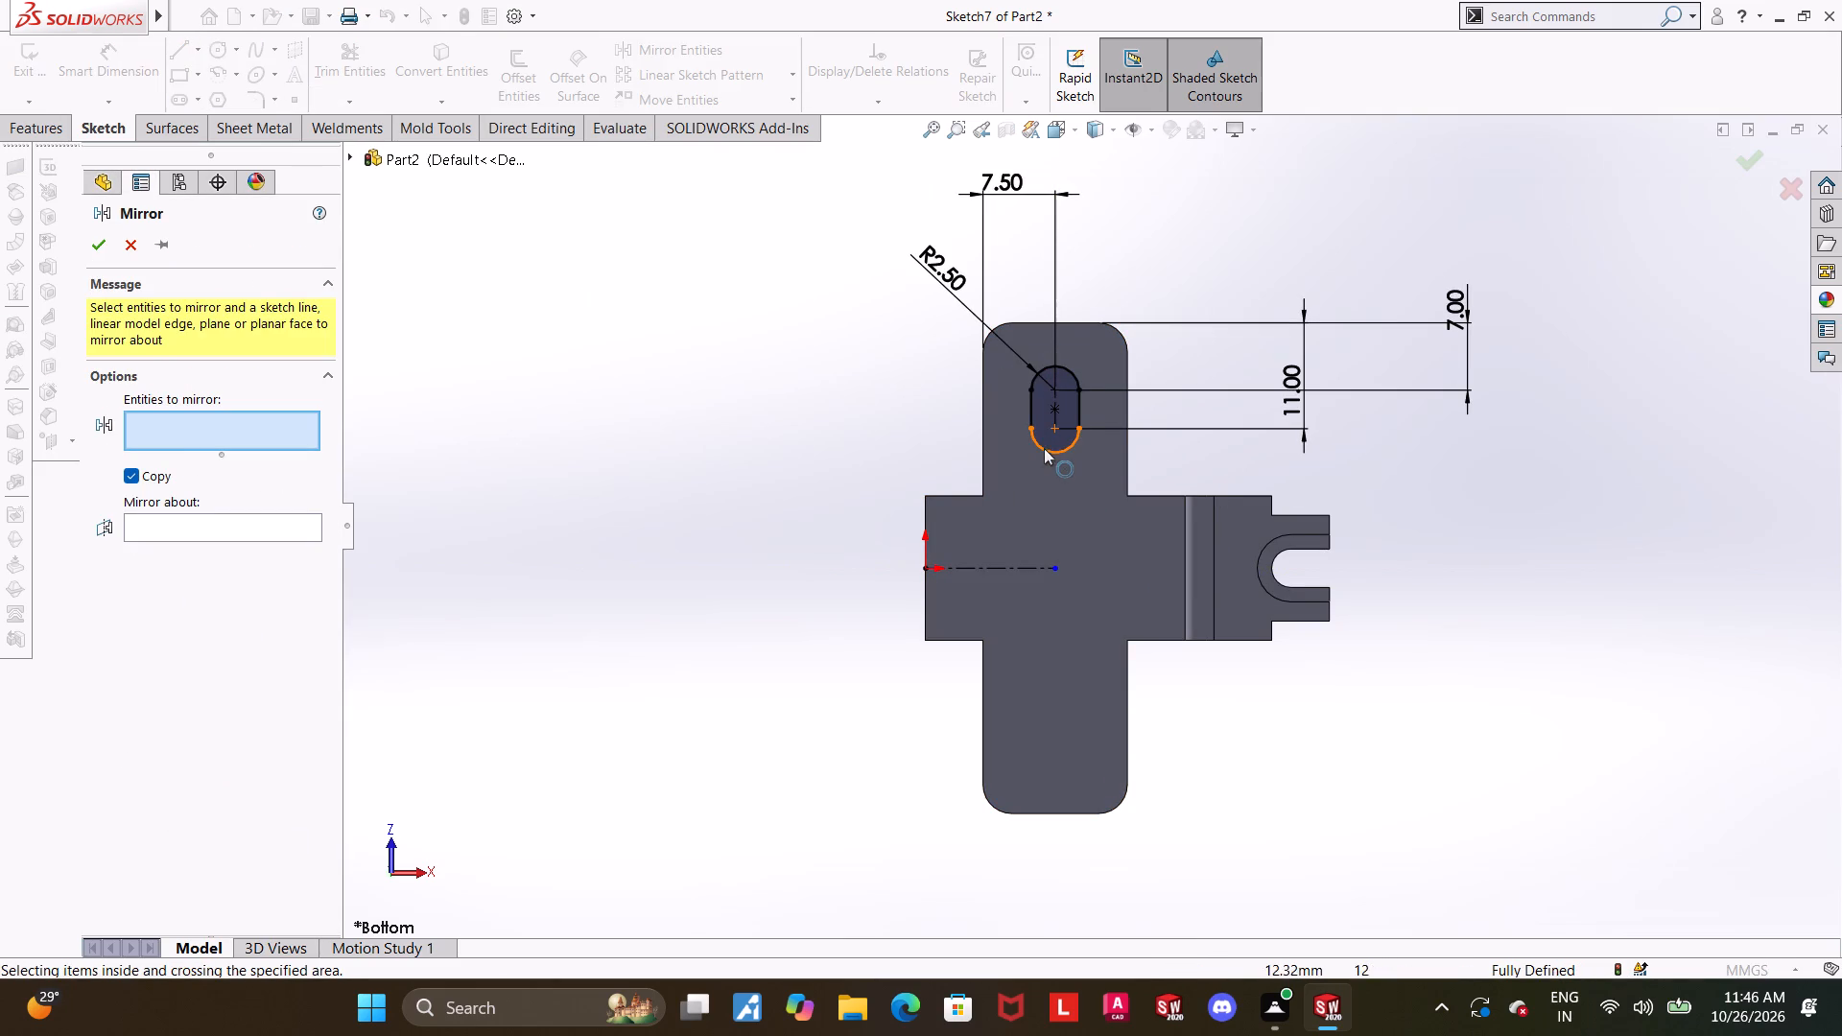
pyautogui.click(1044, 448)
pyautogui.click(1026, 413)
pyautogui.click(1073, 368)
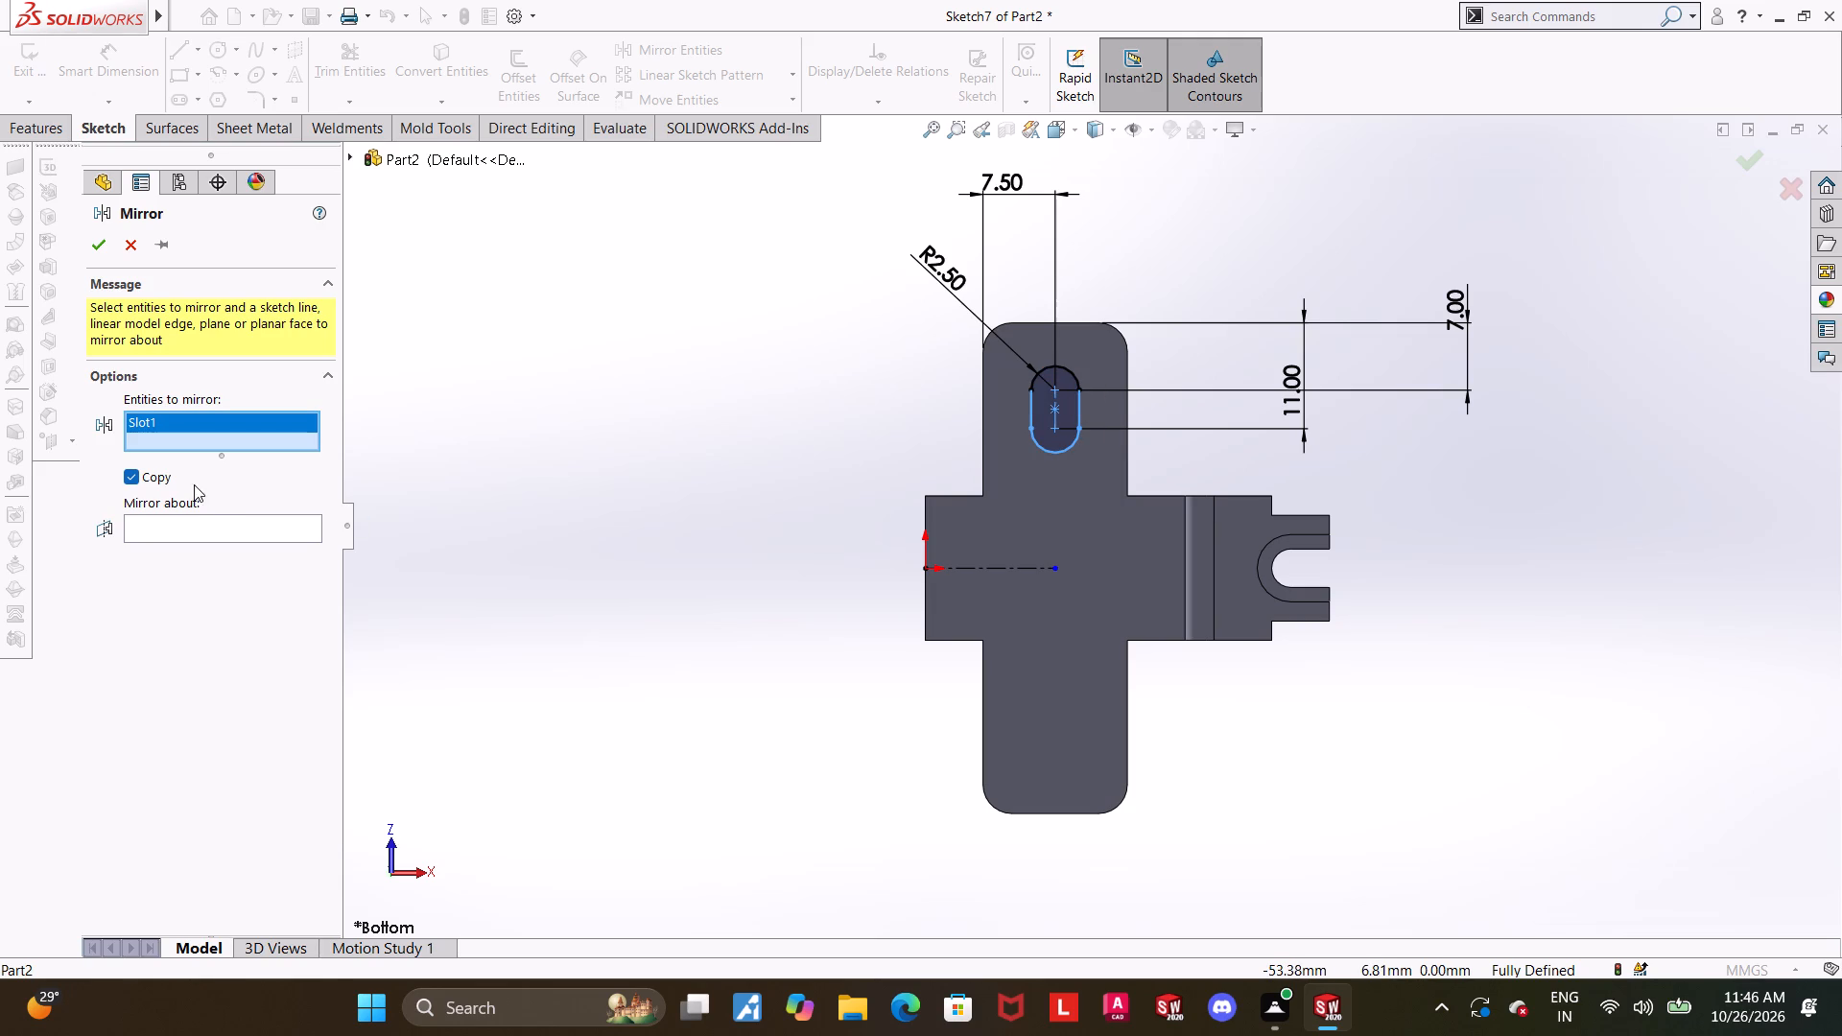
pyautogui.doubleClick(211, 513)
pyautogui.doubleClick(219, 518)
pyautogui.click(997, 570)
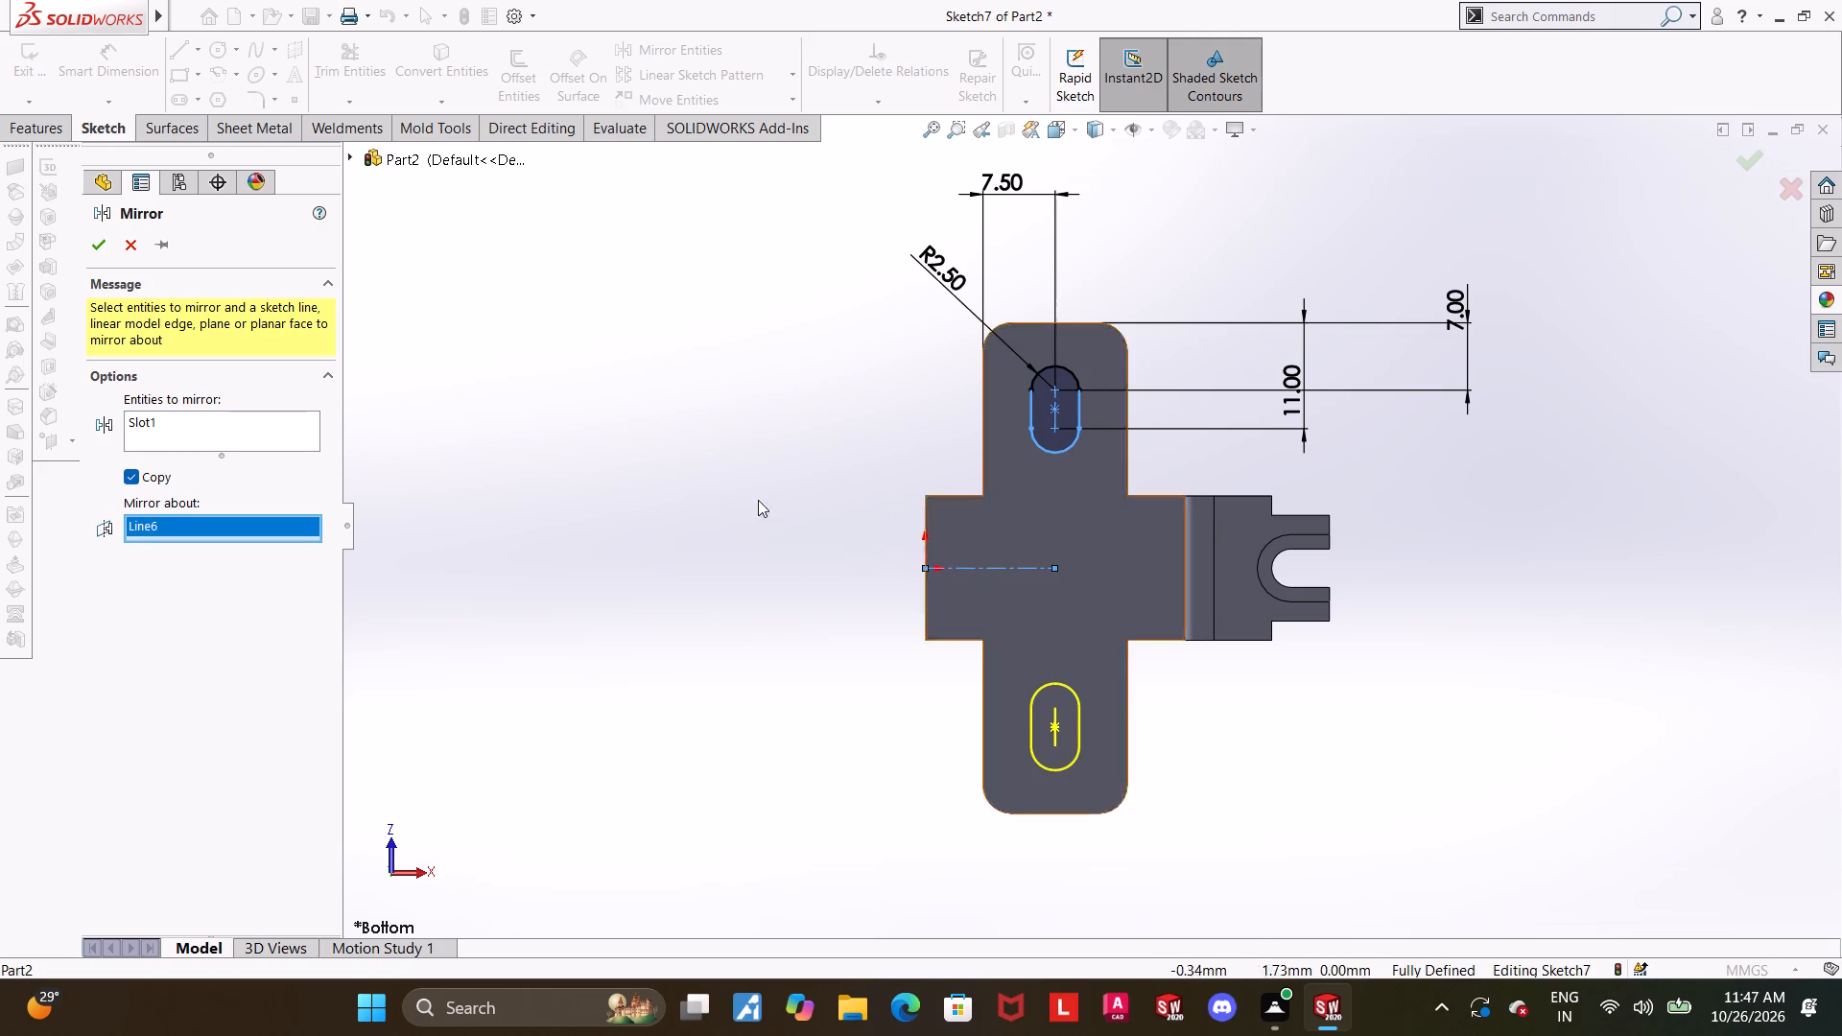
pyautogui.click(103, 237)
pyautogui.click(692, 546)
# Examine the slot outlines on both tabs, then the mirrored slot up close.
pyautogui.scroll(1, 1135, 539)
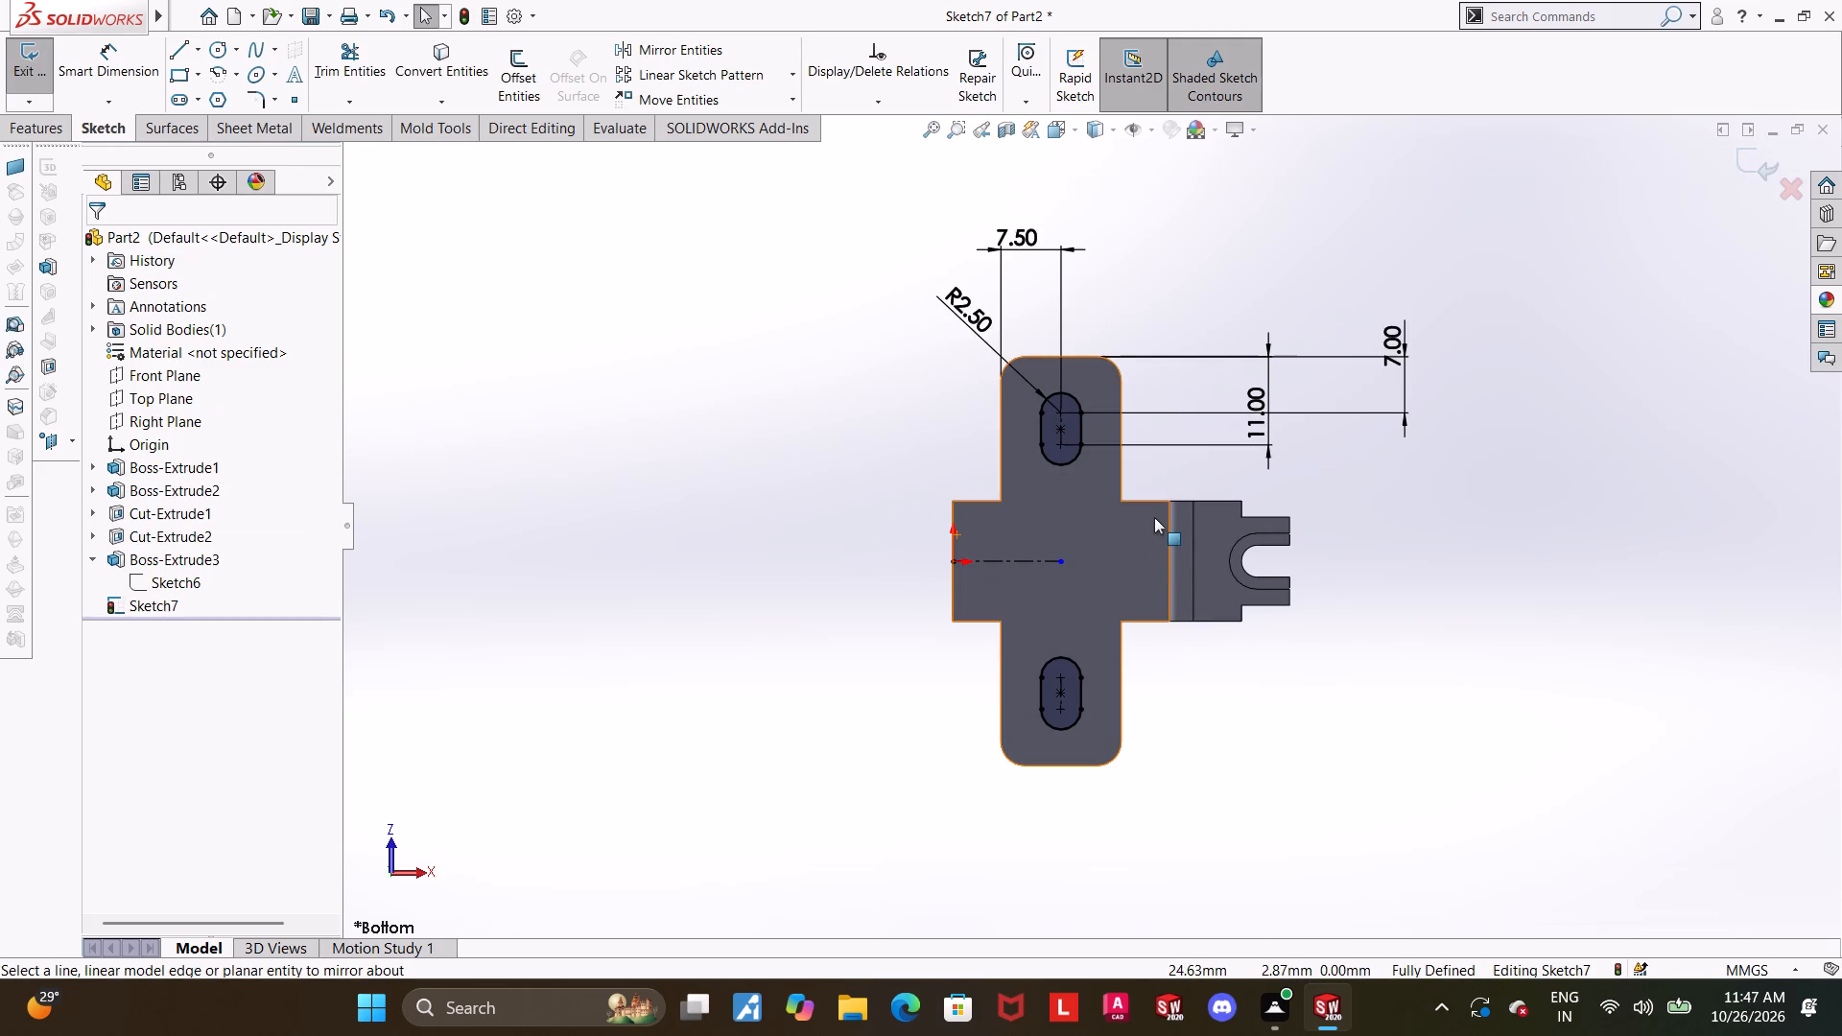
pyautogui.scroll(-1, 1154, 517)
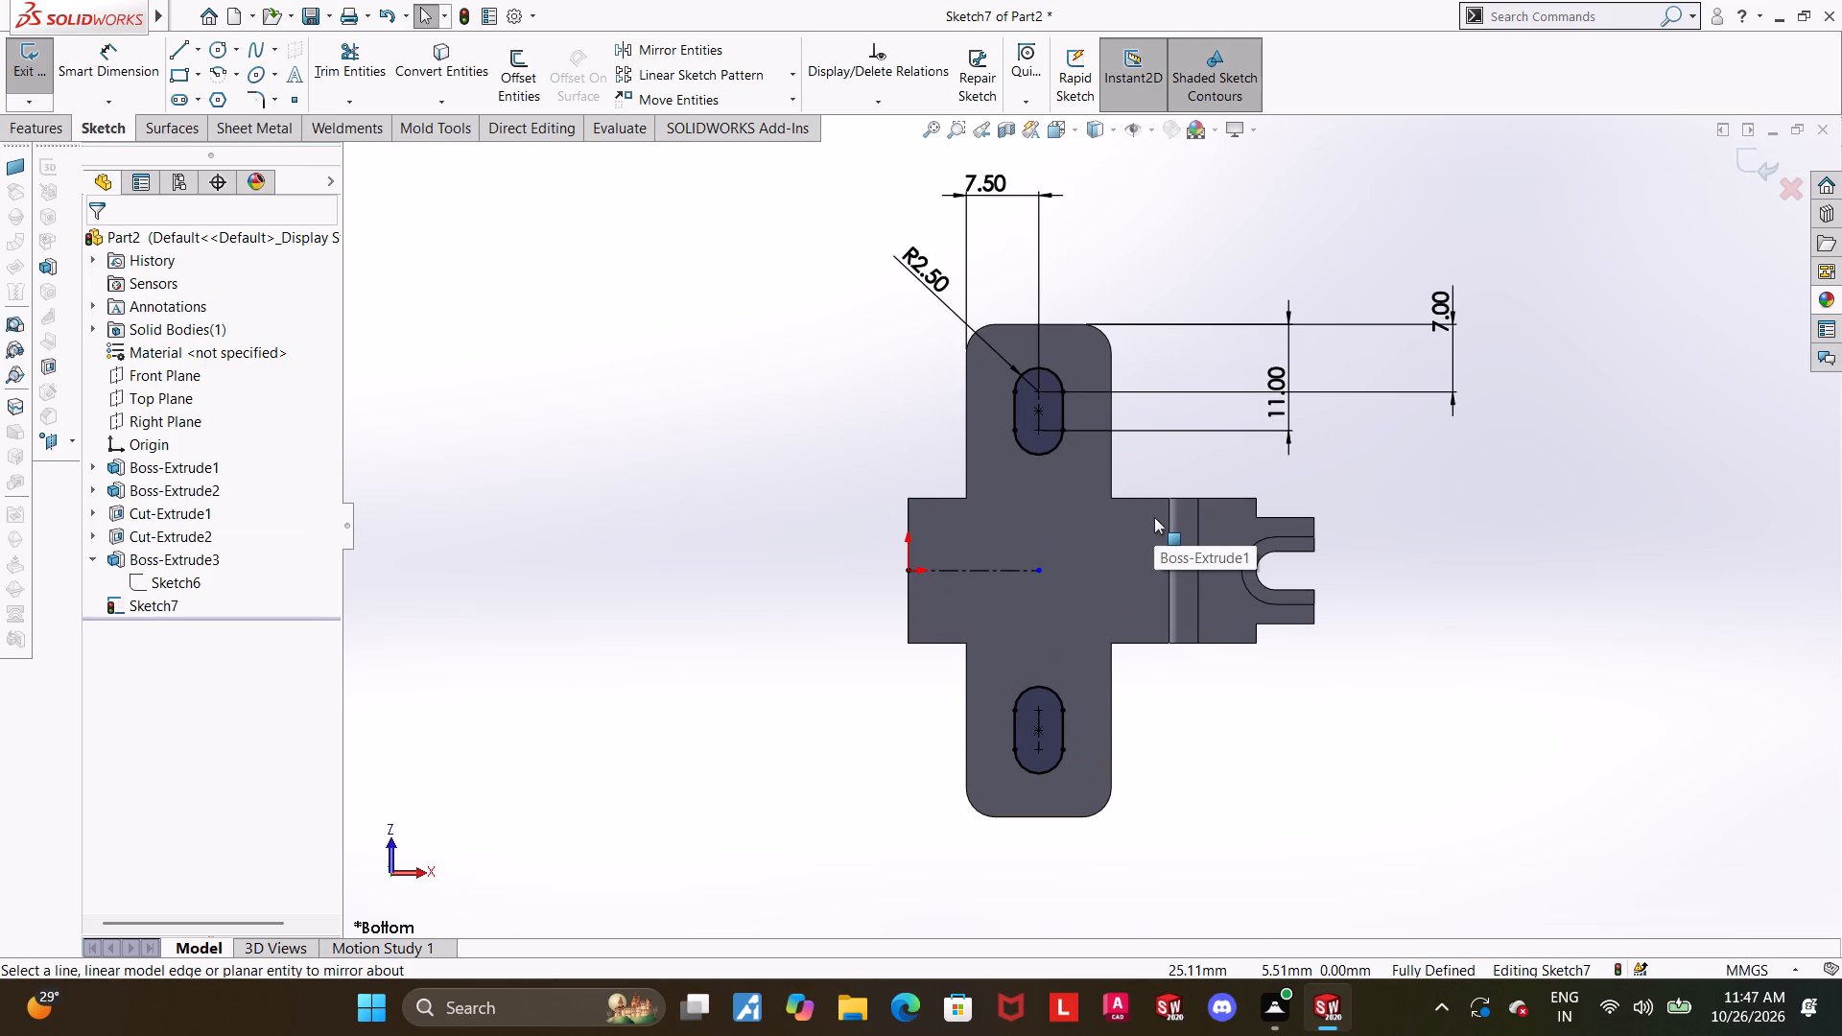
pyautogui.scroll(1, 1113, 521)
pyautogui.scroll(-1, 1108, 473)
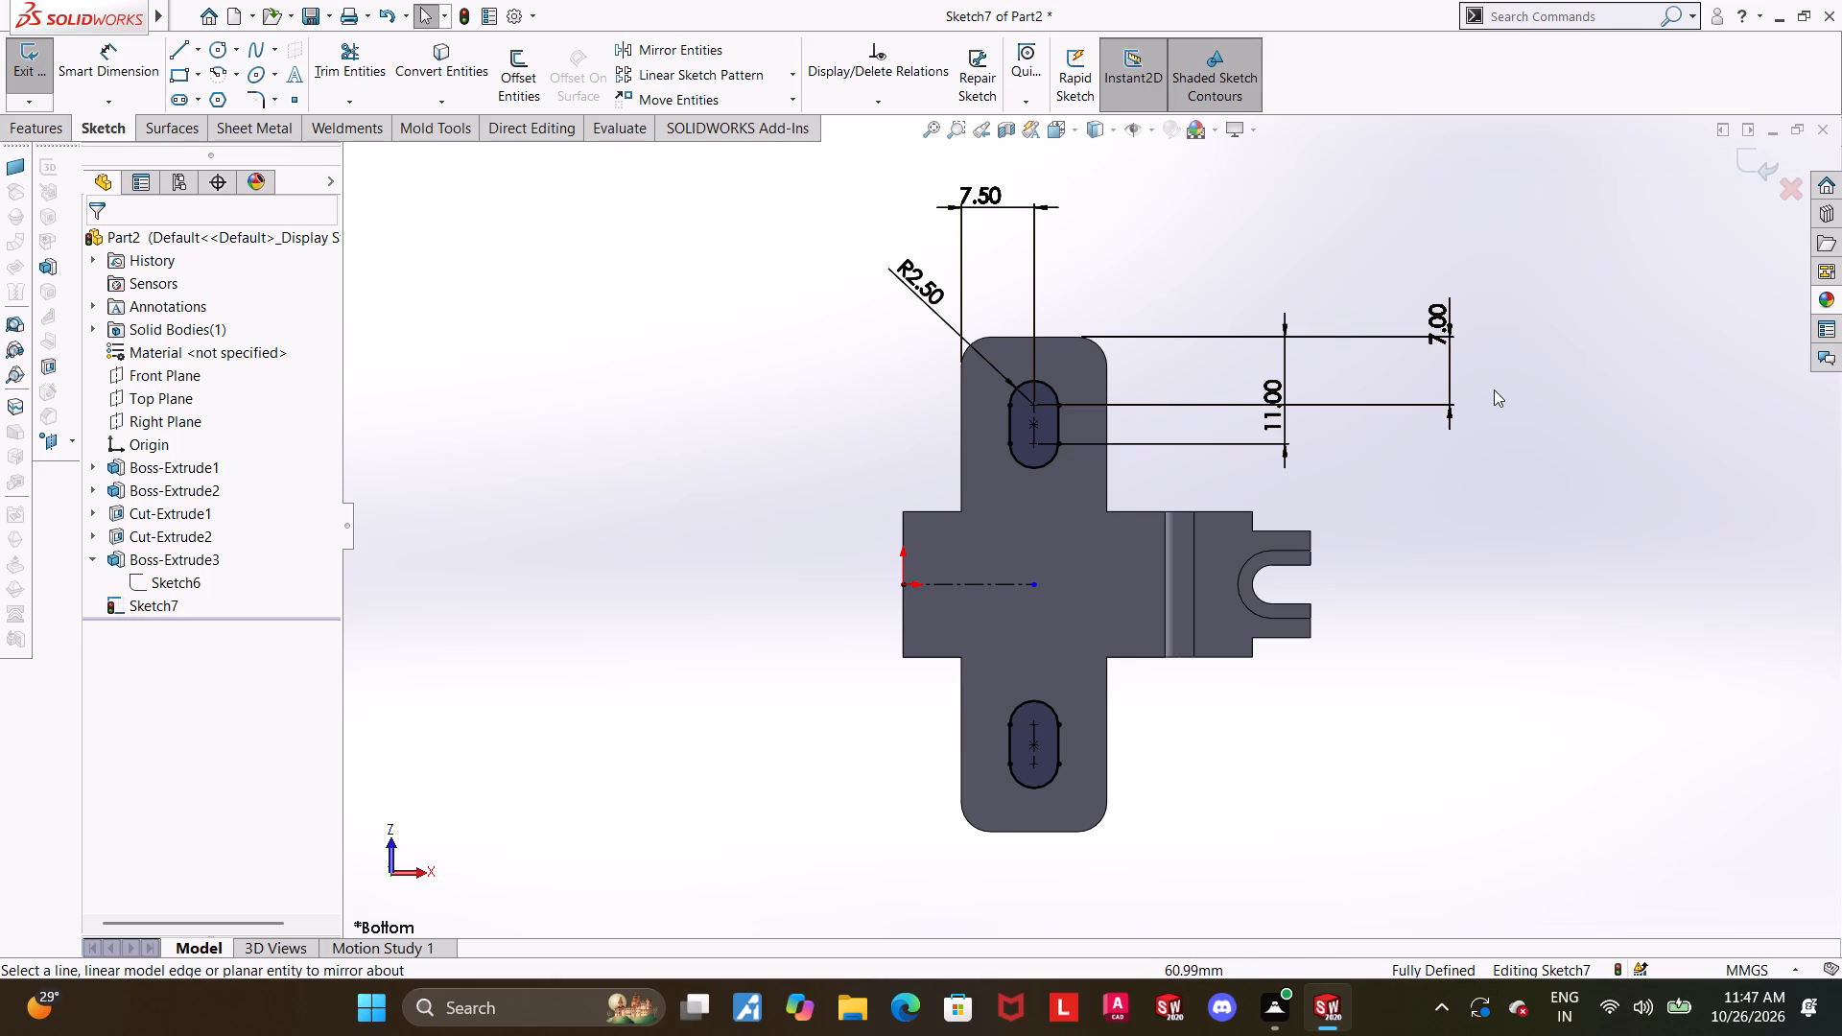
pyautogui.scroll(1, 1493, 388)
pyautogui.scroll(-1, 1305, 557)
pyautogui.scroll(1, 1233, 832)
pyautogui.scroll(-5, 1053, 806)
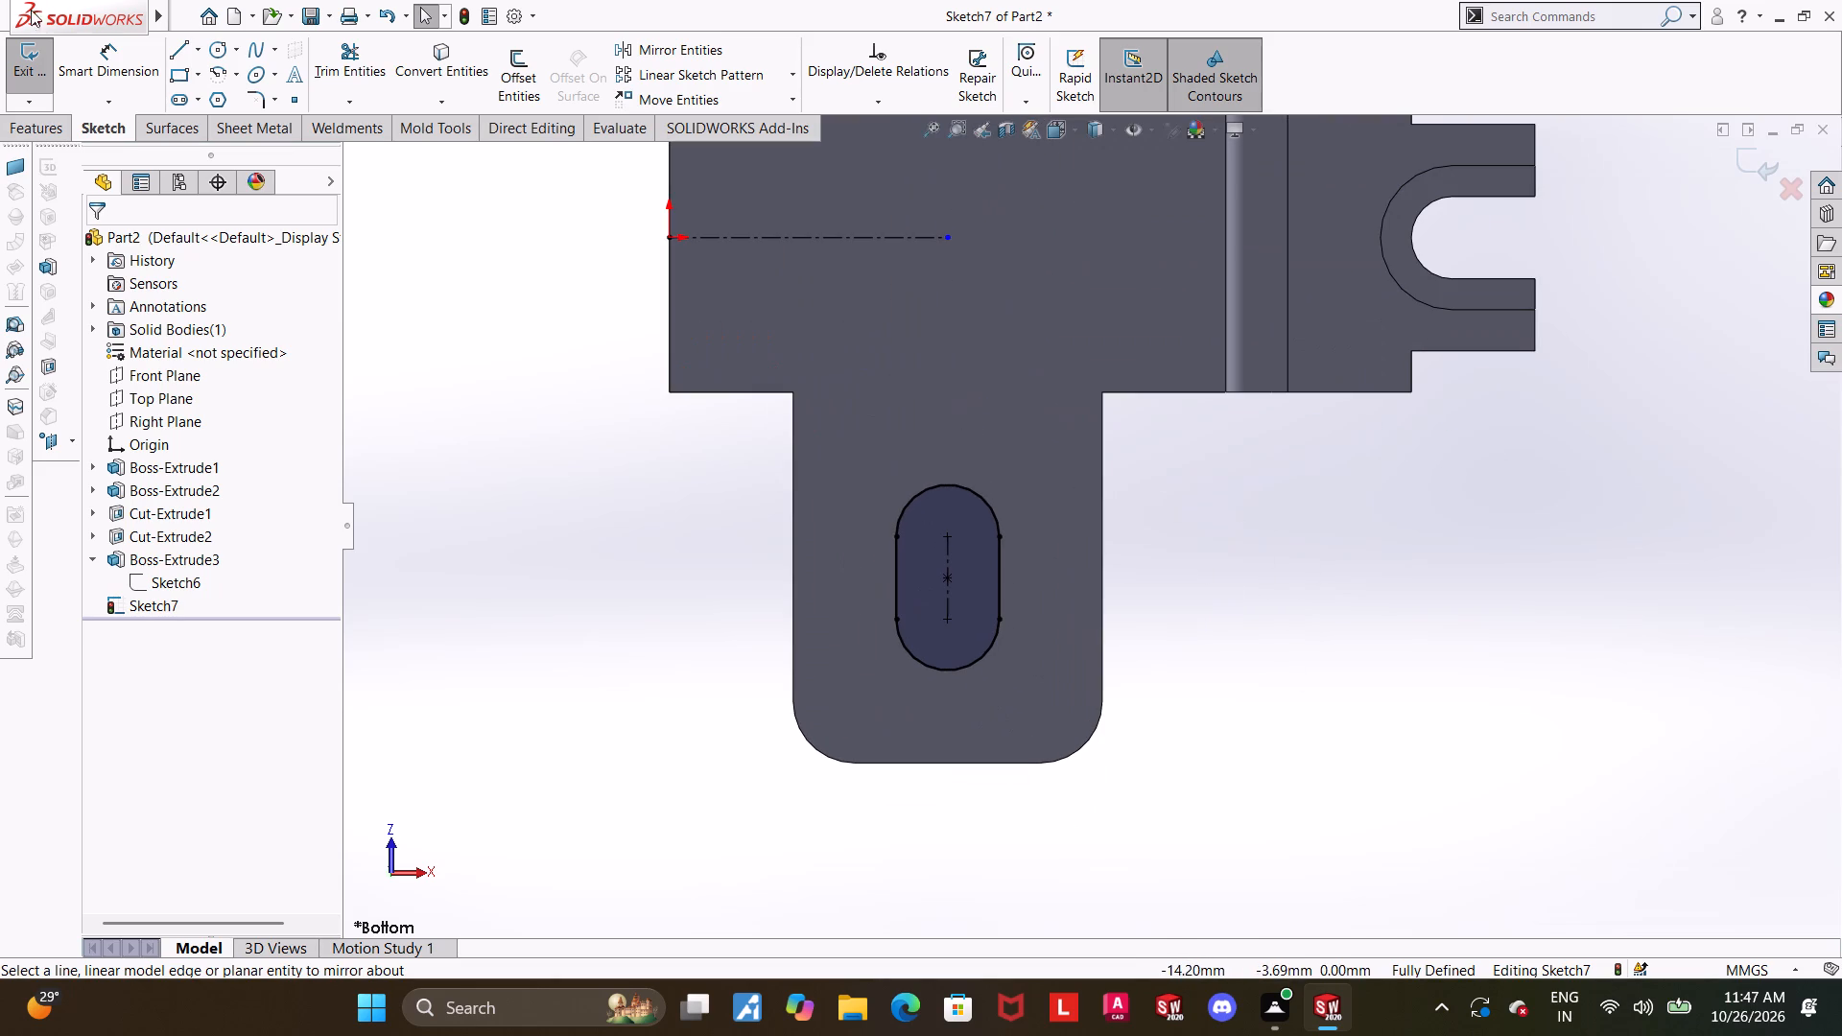
# Check the distances from the slot's two arc centres to the tab's end edge with temporary dimensions.
pyautogui.click(78, 63)
pyautogui.click(949, 622)
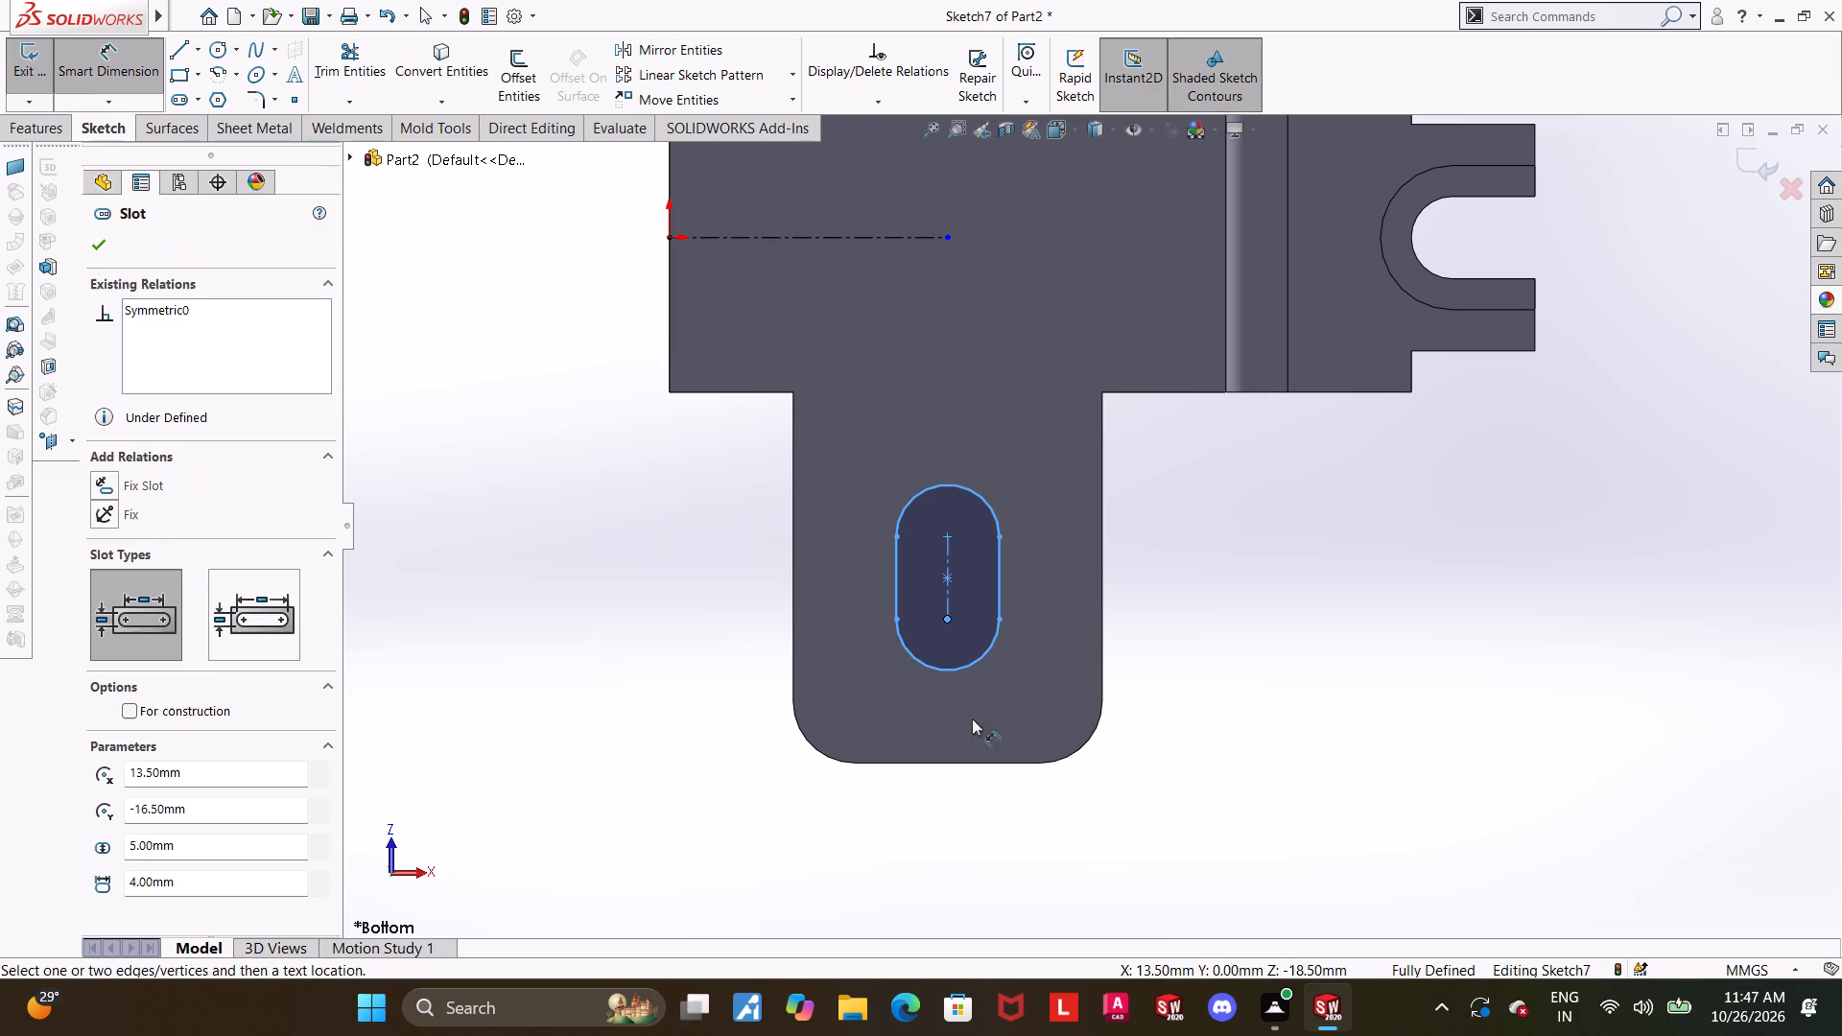
pyautogui.click(998, 763)
pyautogui.press('Escape')
pyautogui.press('Escape')
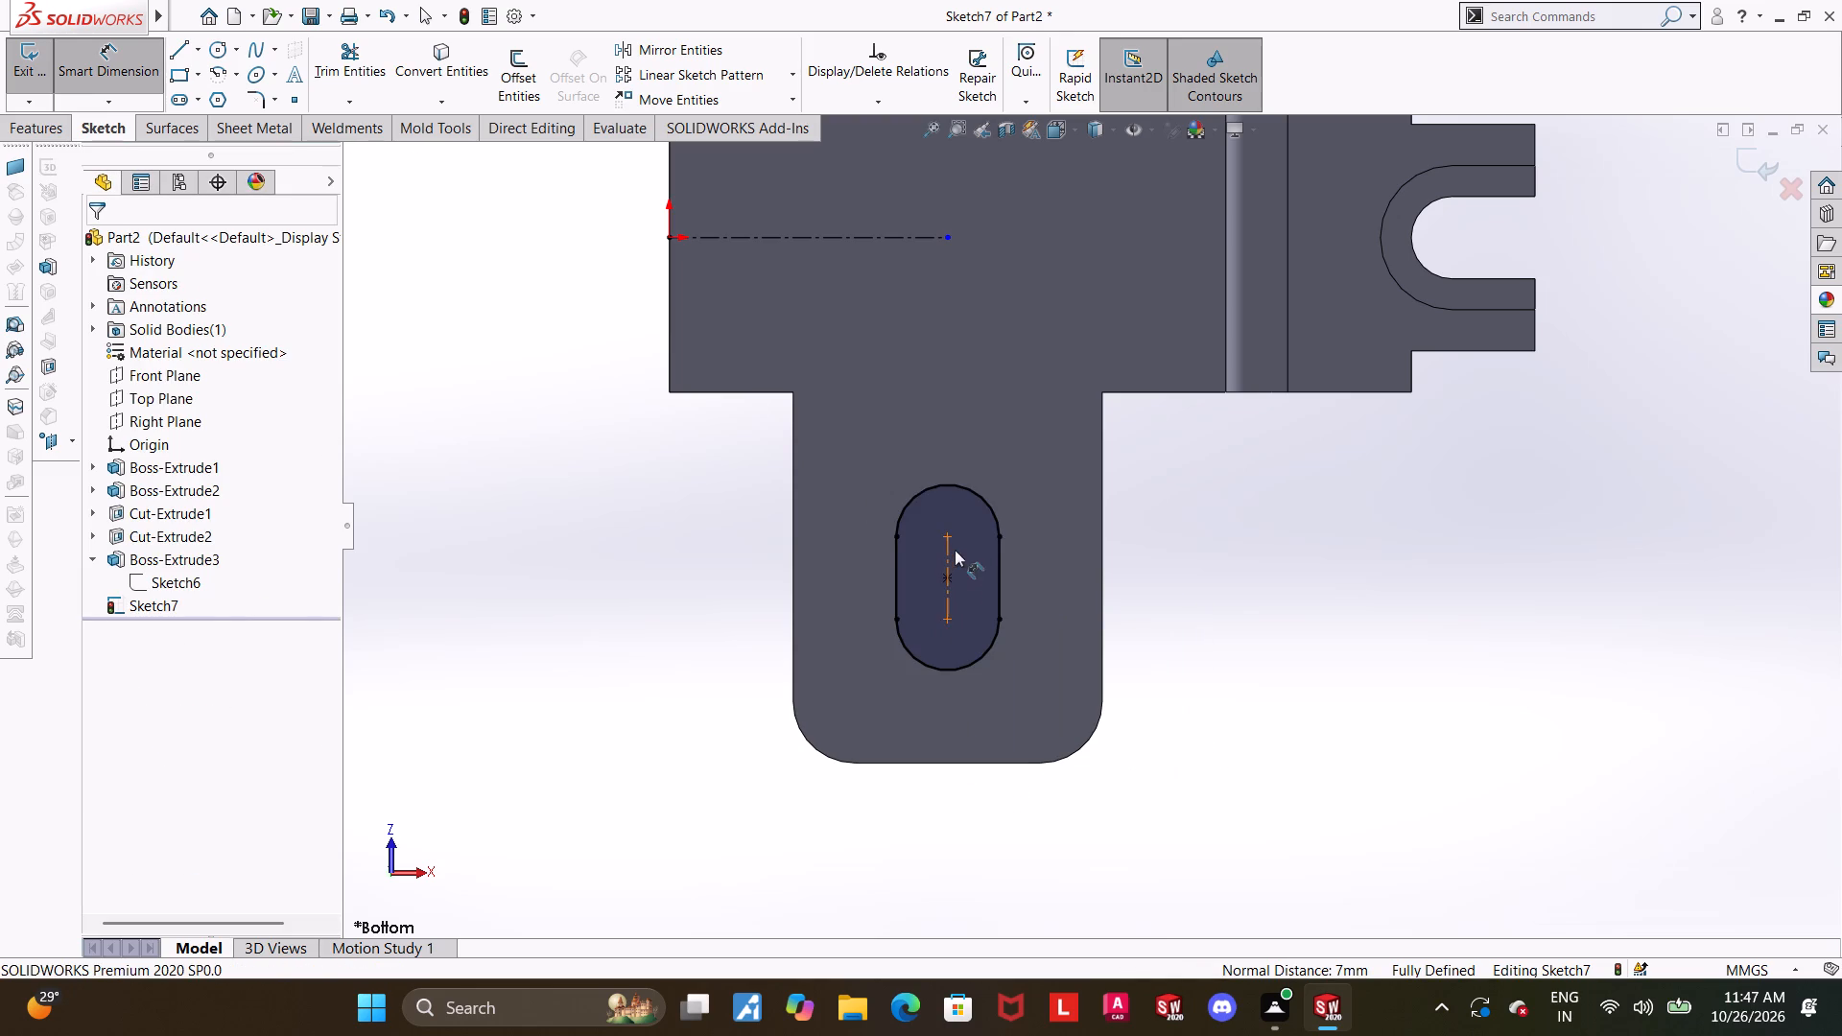
pyautogui.press('Escape')
pyautogui.click(133, 62)
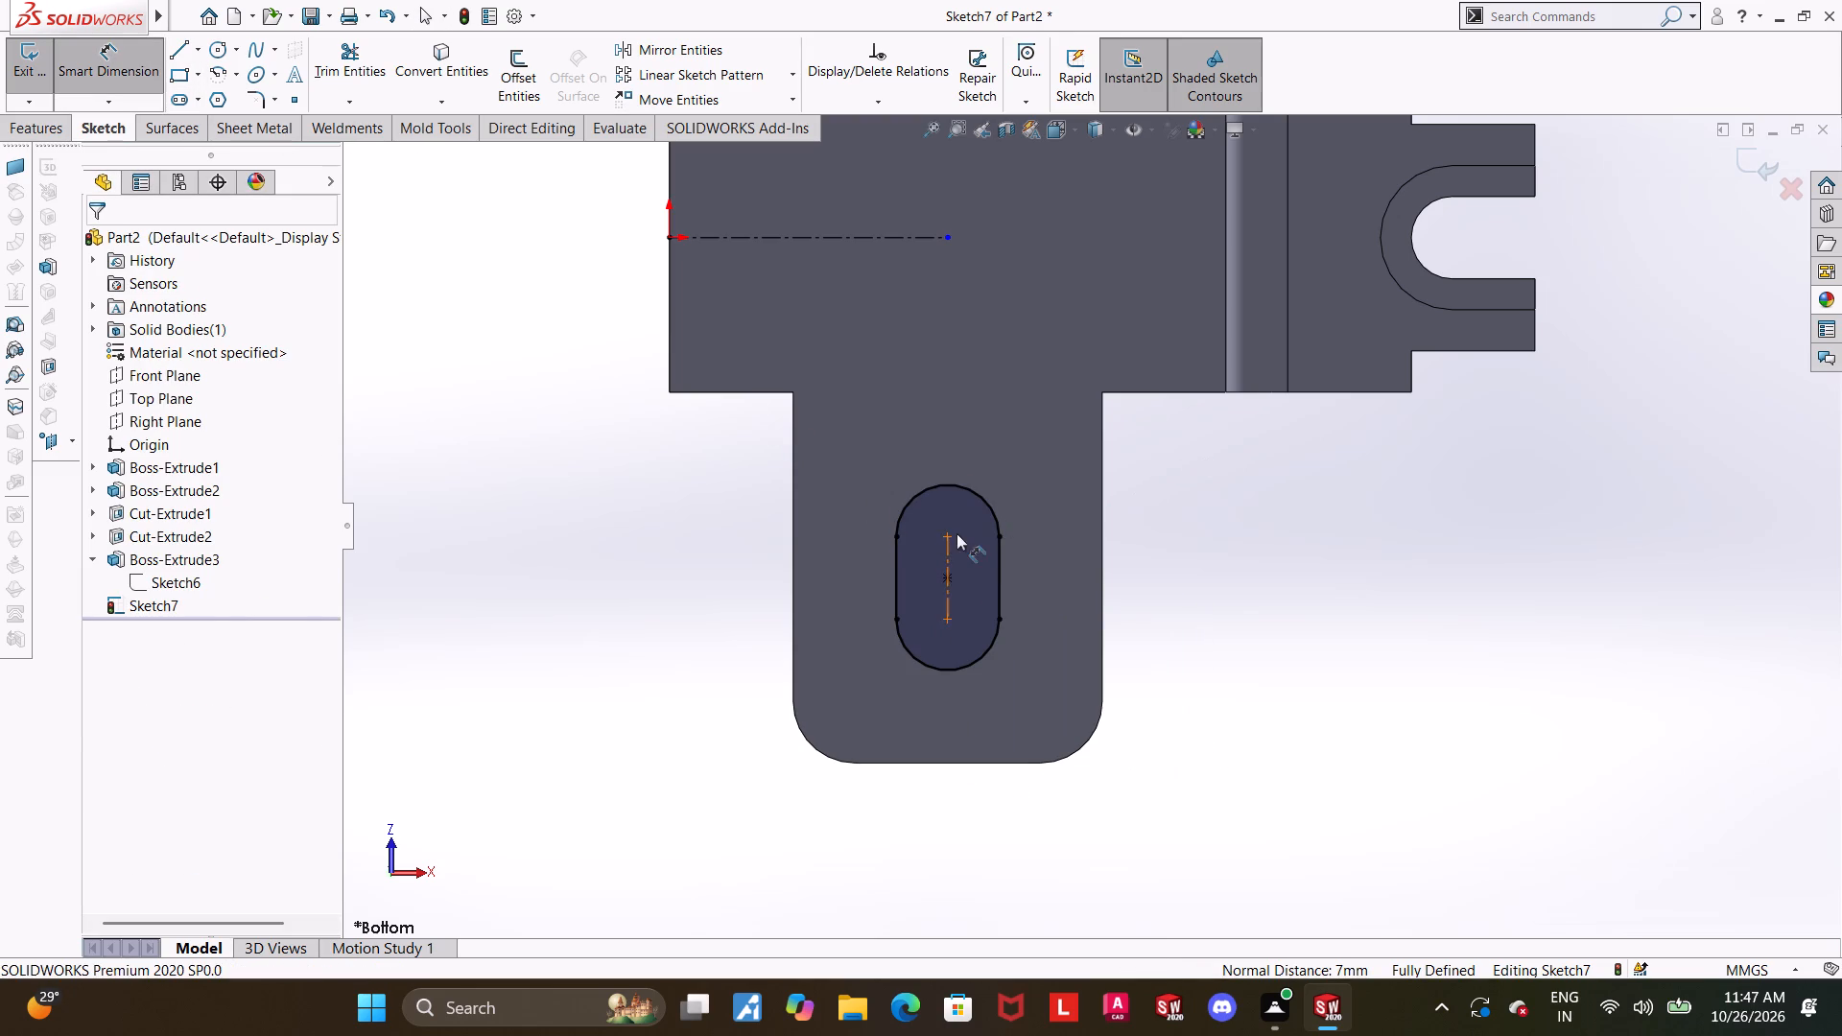
pyautogui.click(944, 533)
pyautogui.click(987, 763)
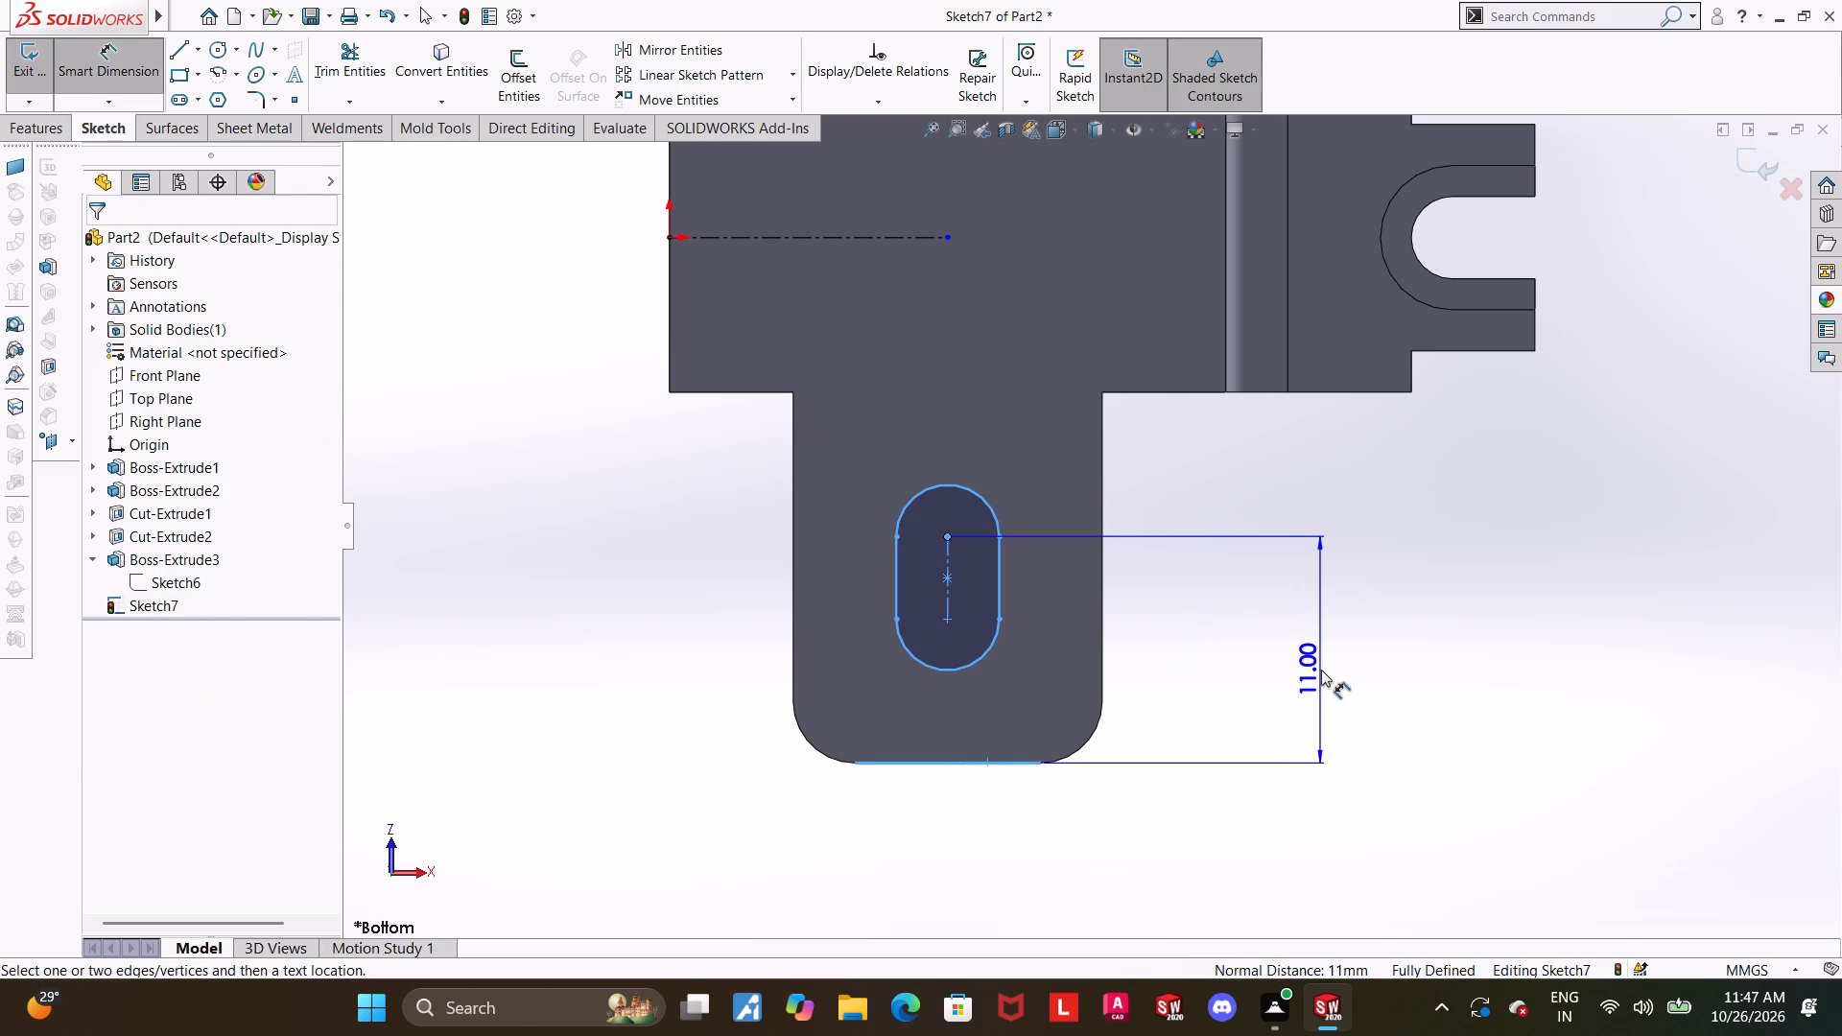
pyautogui.press('Escape')
pyautogui.press('Escape')
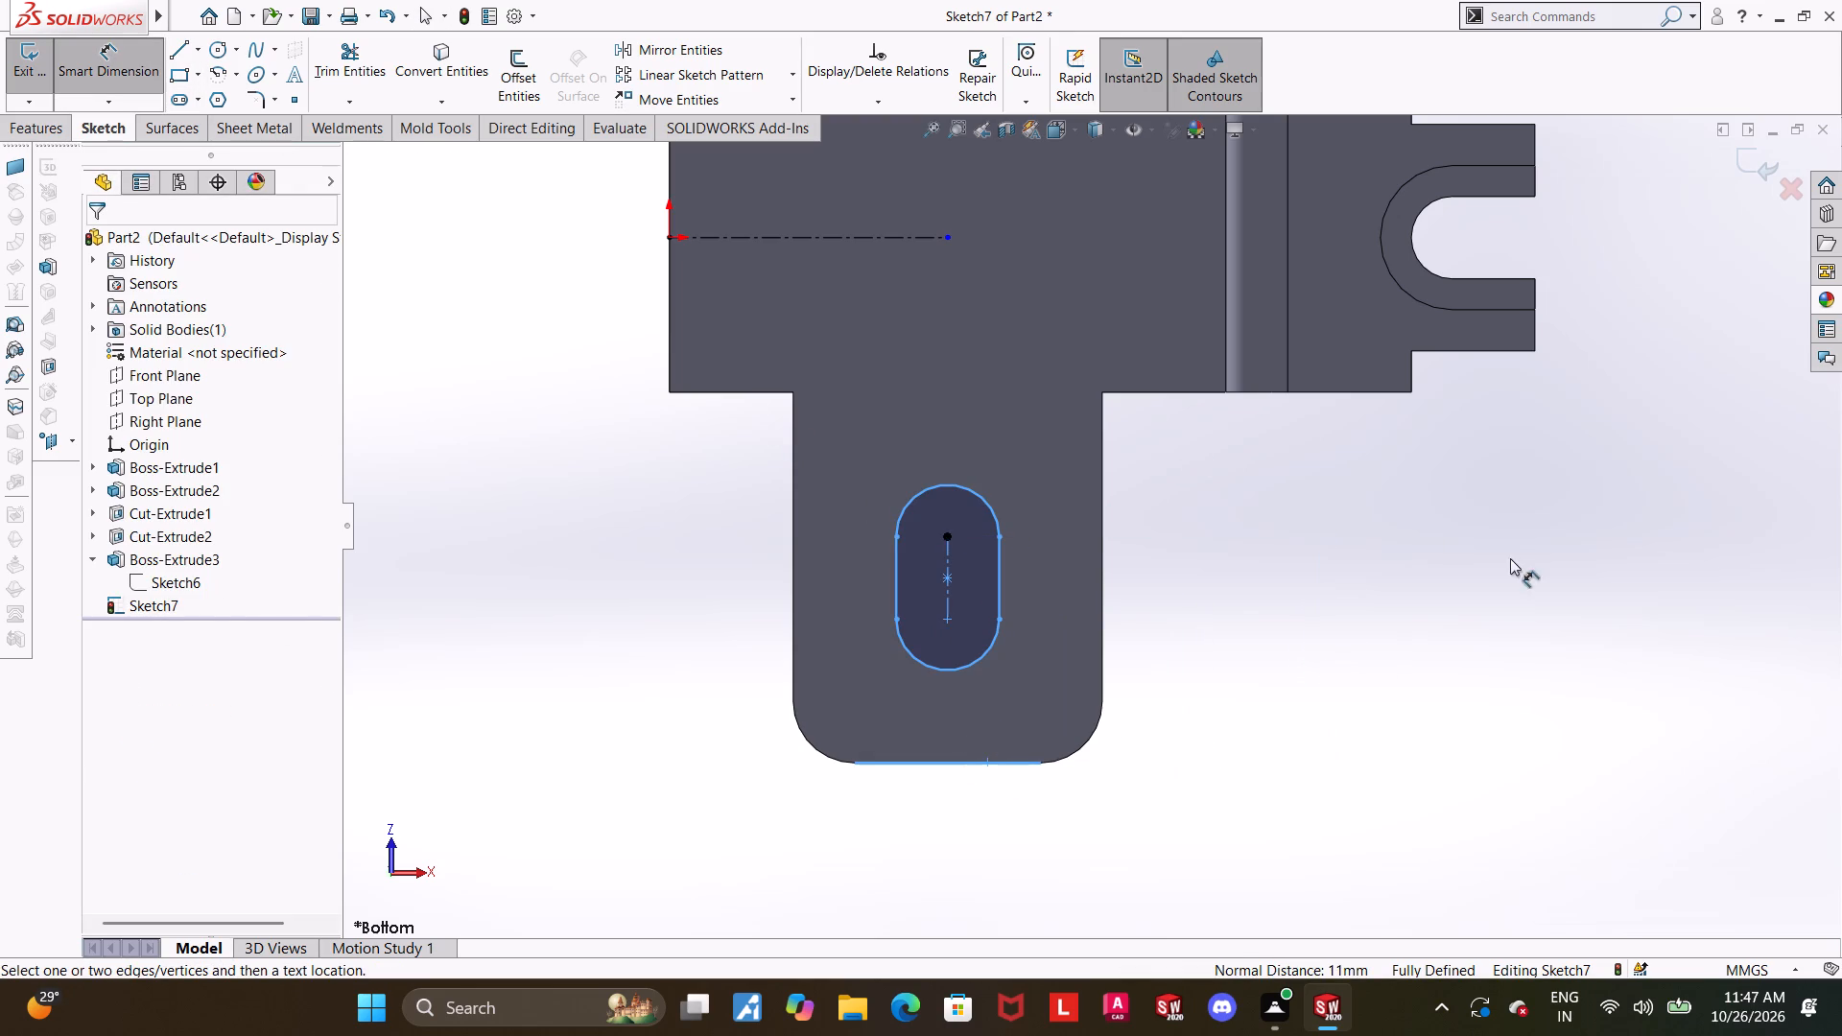
# Exit the sketch and cut both tab slots Through All with Extruded Cut.
pyautogui.click(1760, 170)
pyautogui.scroll(4, 1650, 330)
pyautogui.scroll(1, 1393, 430)
pyautogui.moveTo(1384, 433); pyautogui.dragTo(1390, 285, button='middle')
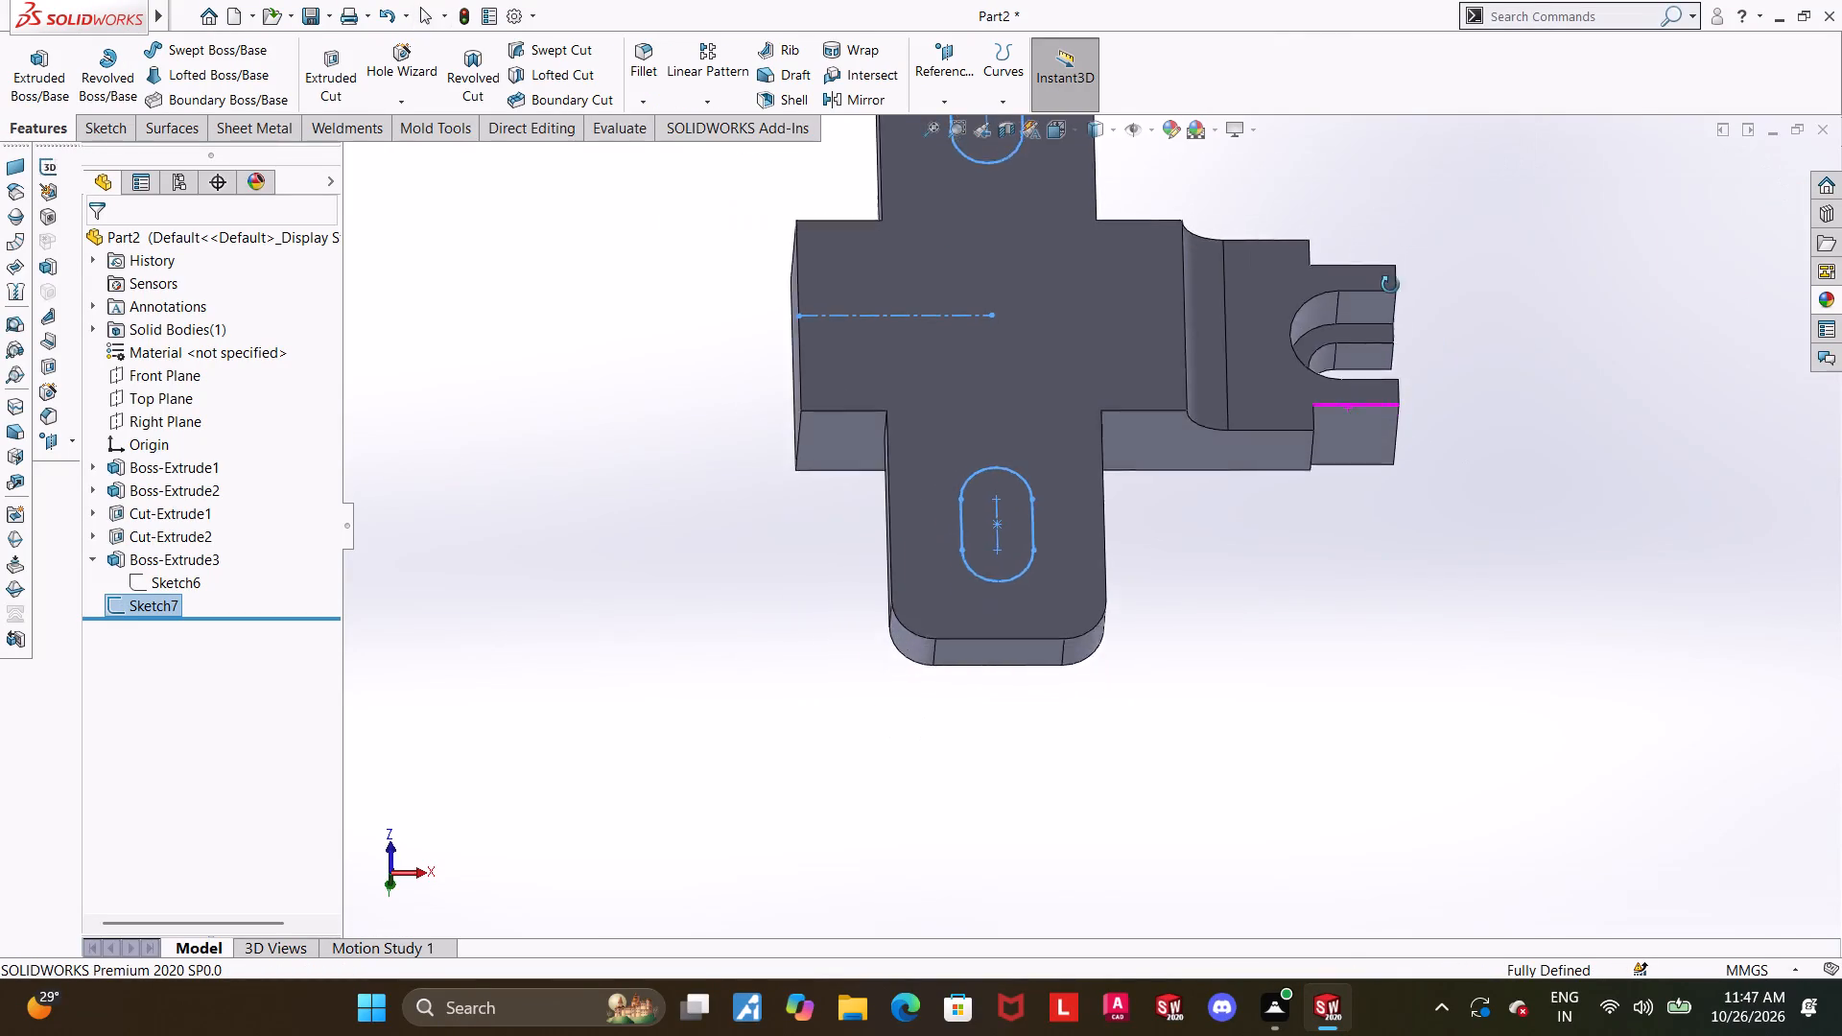
pyautogui.moveTo(1390, 285); pyautogui.dragTo(1388, 229, button='middle')
pyautogui.scroll(4, 1305, 344)
pyautogui.scroll(-3, 1215, 382)
pyautogui.click(342, 79)
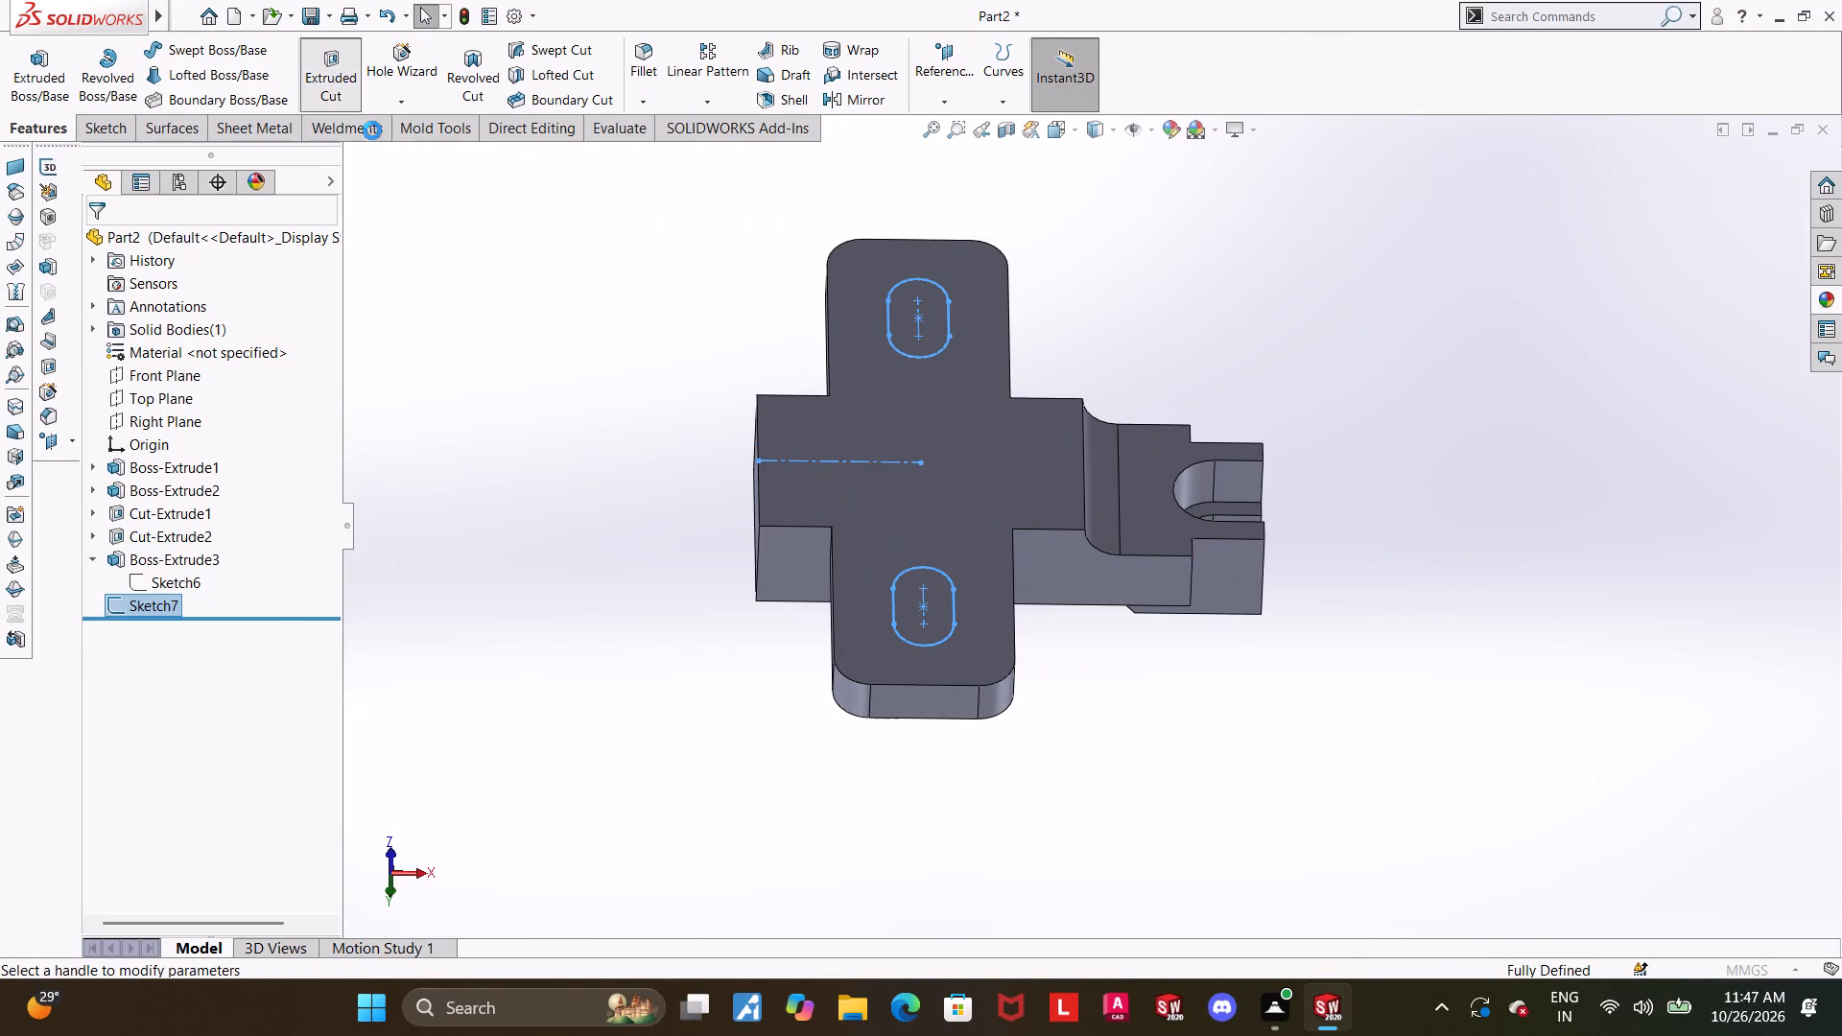
pyautogui.moveTo(910, 580); pyautogui.dragTo(1013, 416, button='middle')
pyautogui.click(177, 369)
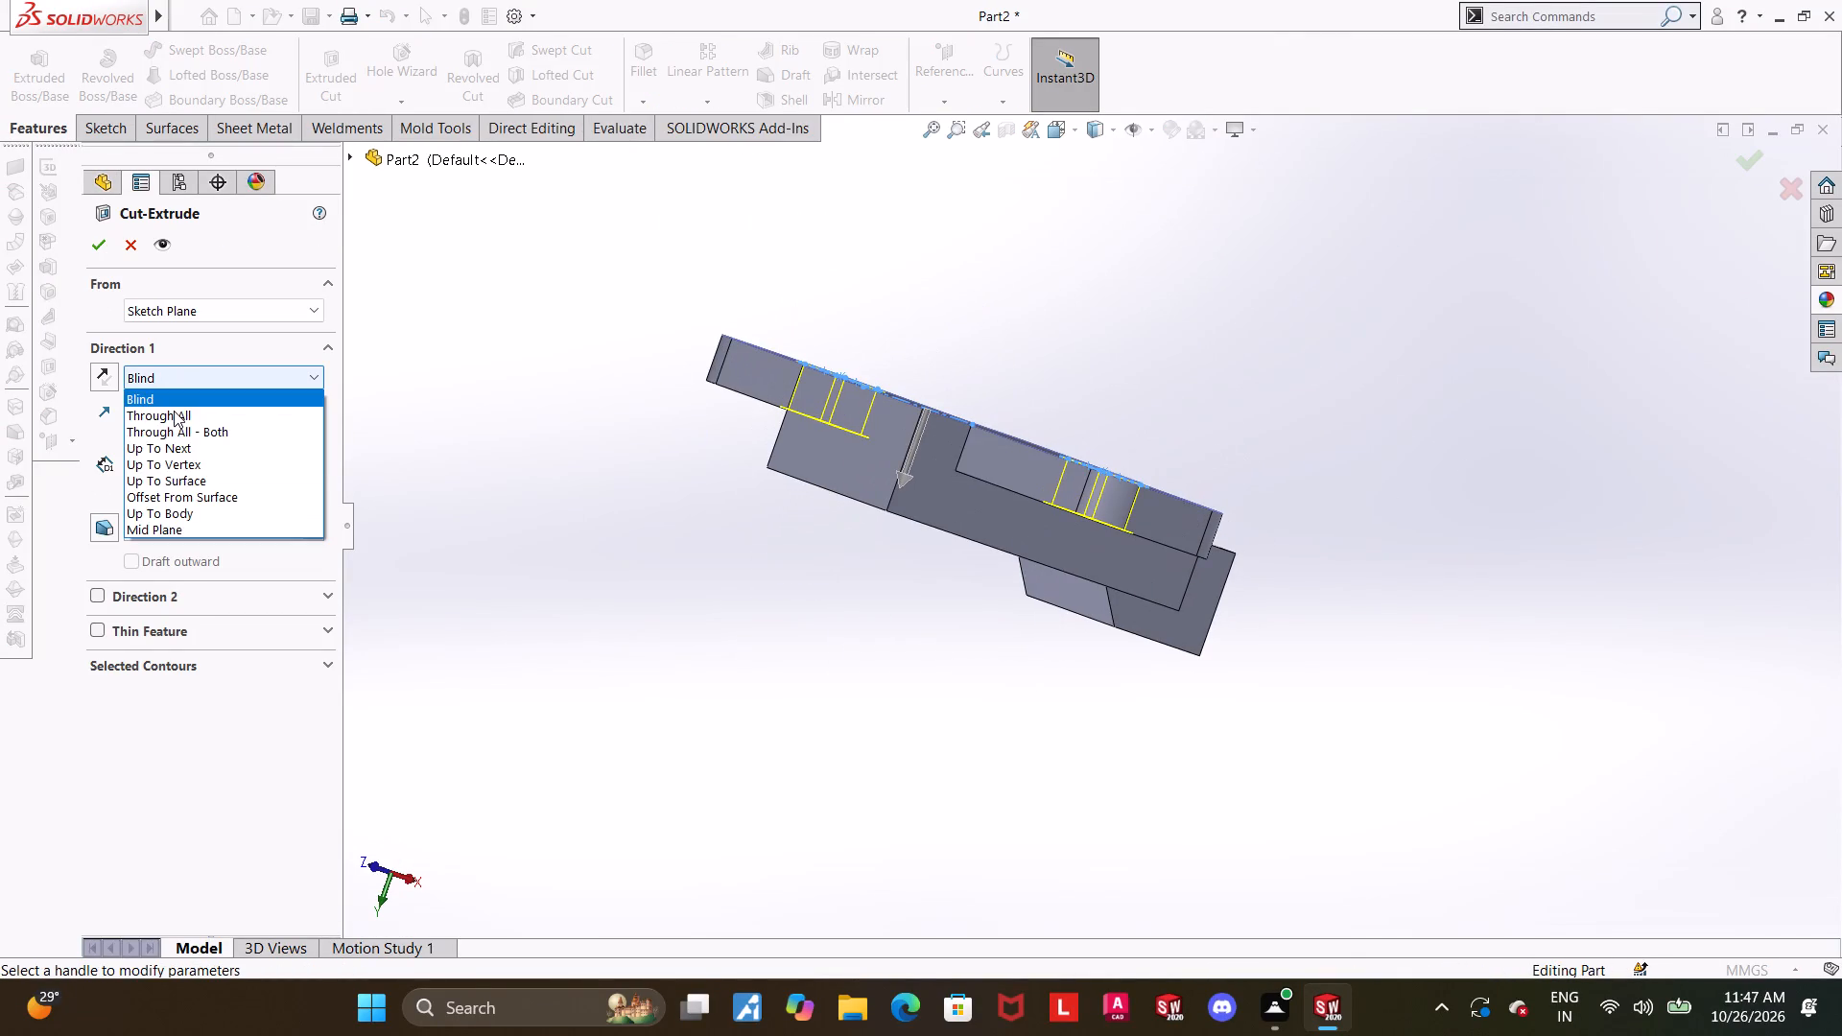
pyautogui.click(174, 411)
pyautogui.click(100, 234)
pyautogui.click(918, 647)
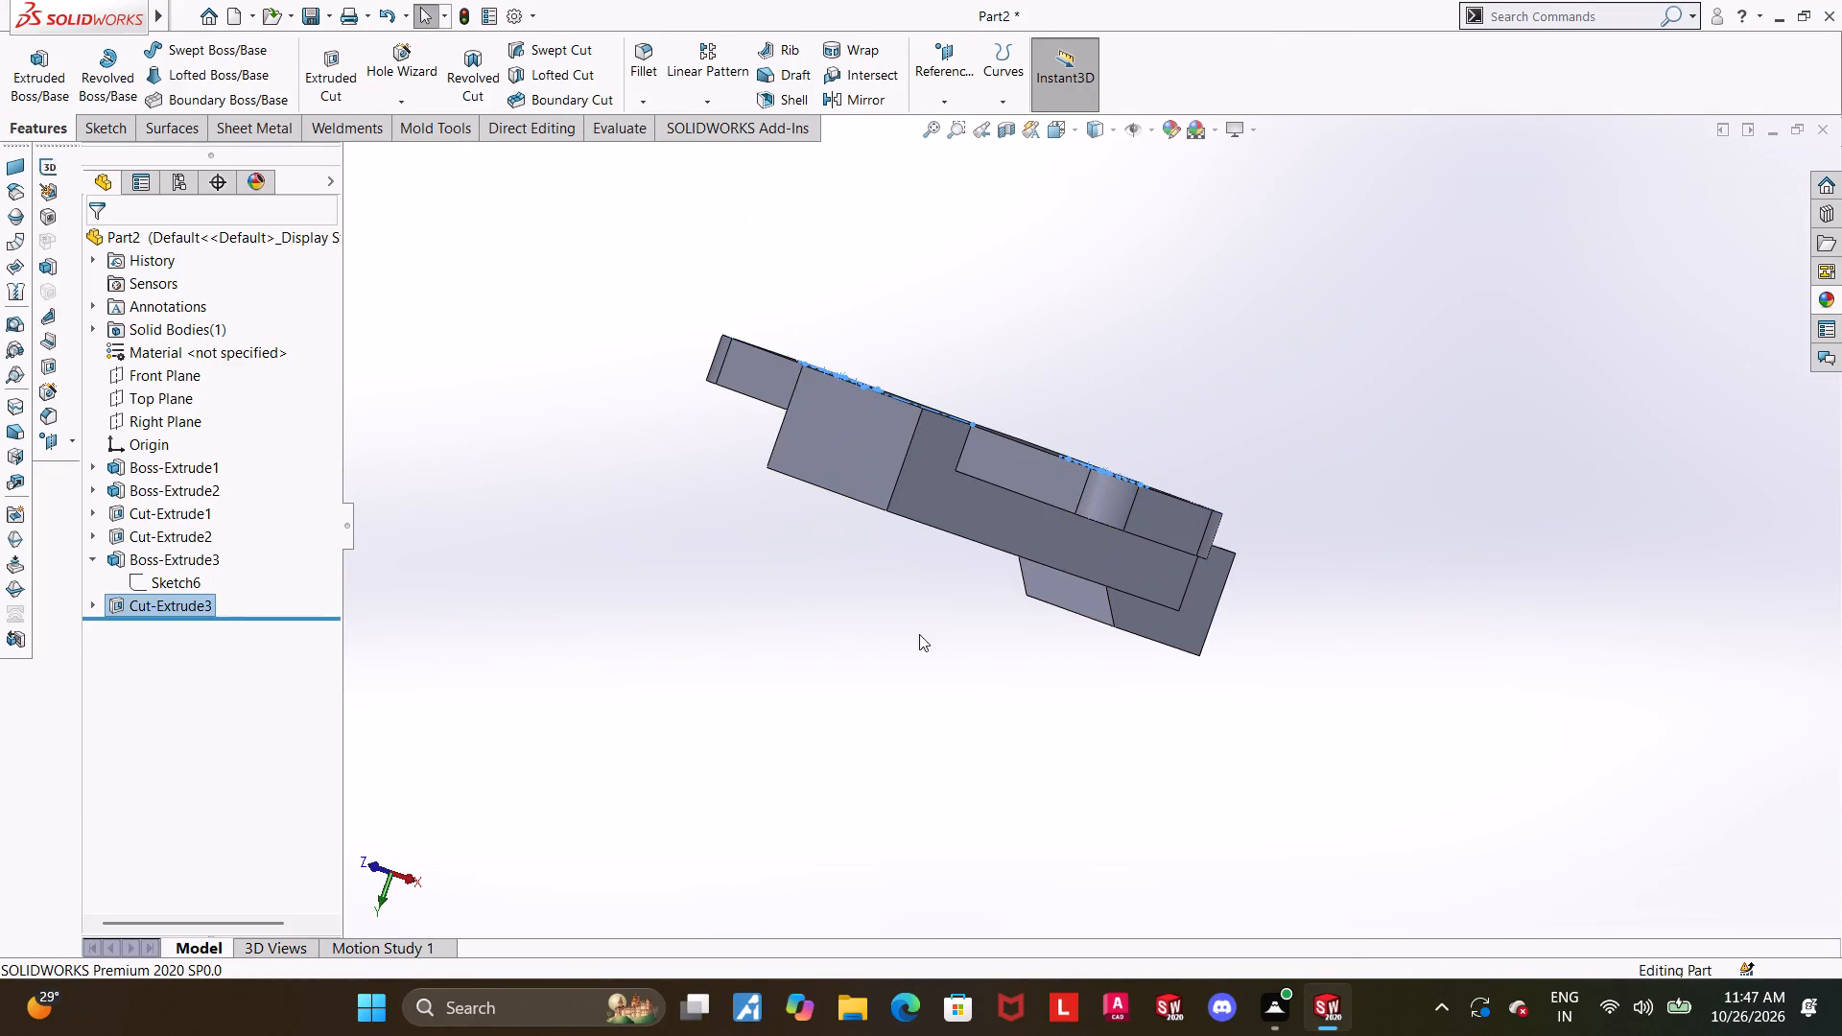
# Start a sketch on the upper face of a side tab and view it face-on.
pyautogui.moveTo(931, 620); pyautogui.dragTo(840, 722, button='middle')
pyautogui.hotkey('ctrl', '7')
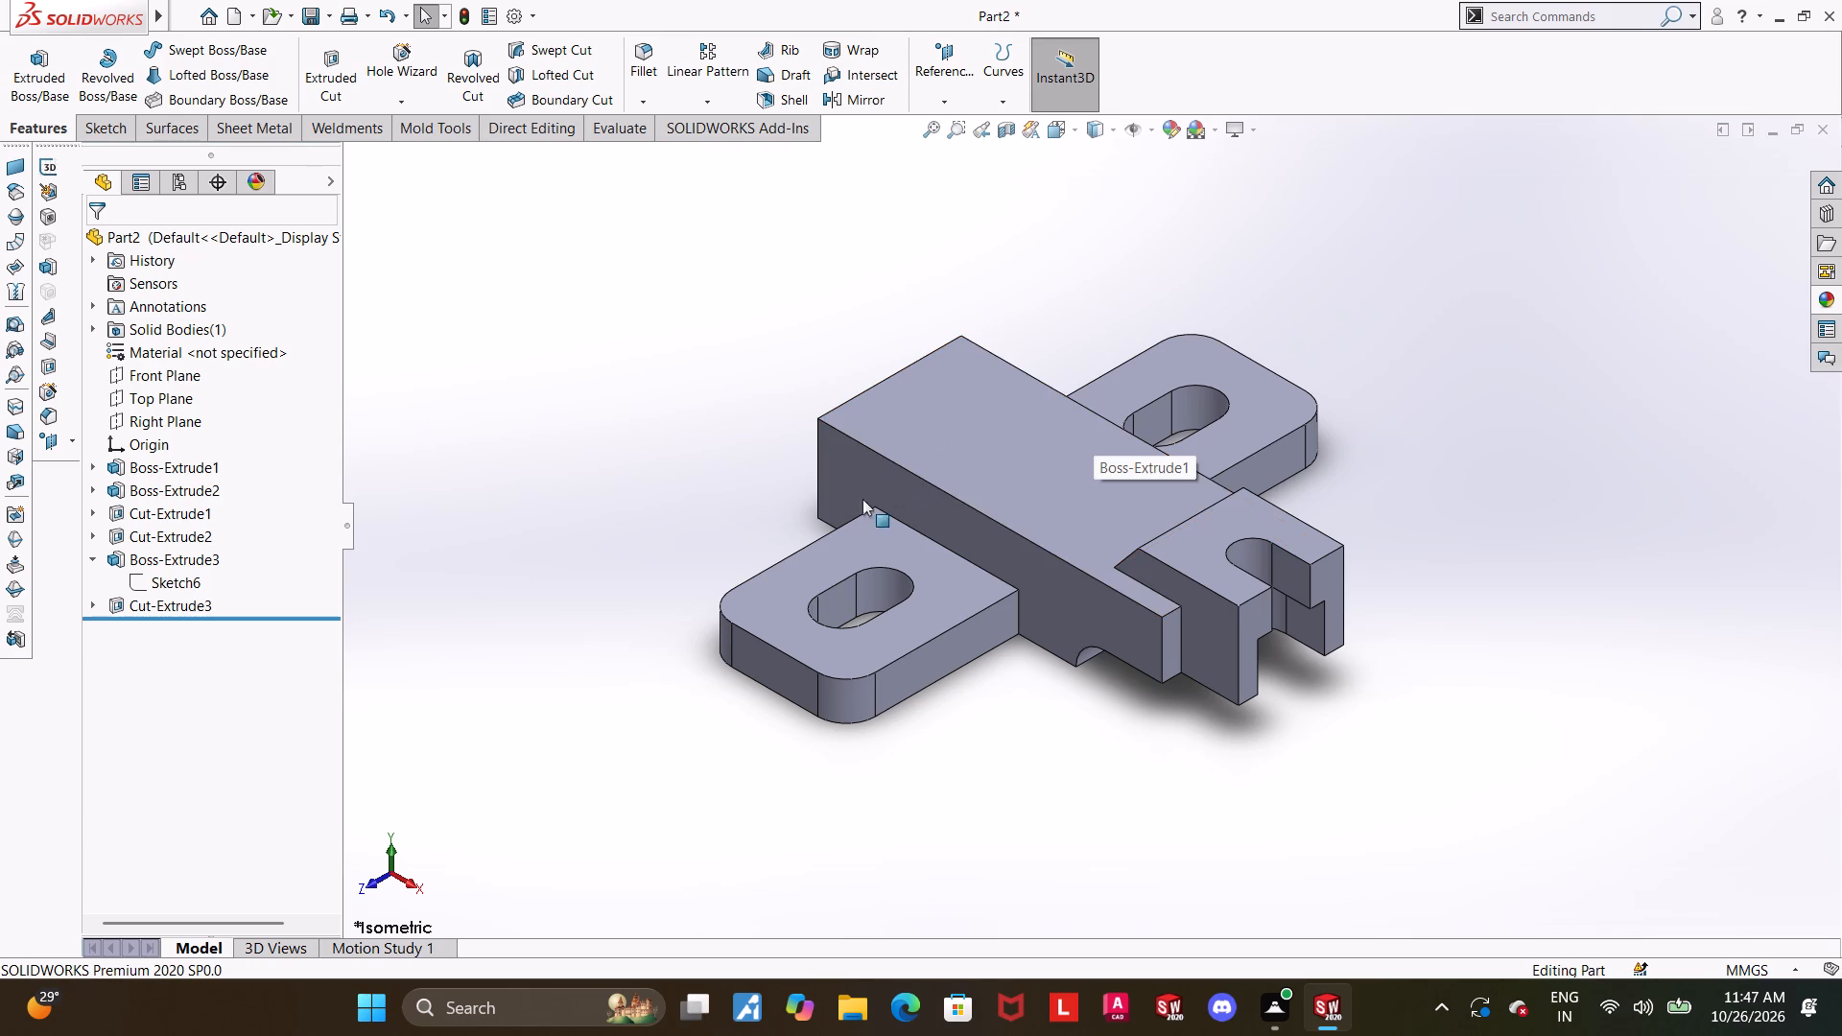
pyautogui.moveTo(805, 601); pyautogui.dragTo(1000, 661, button='middle')
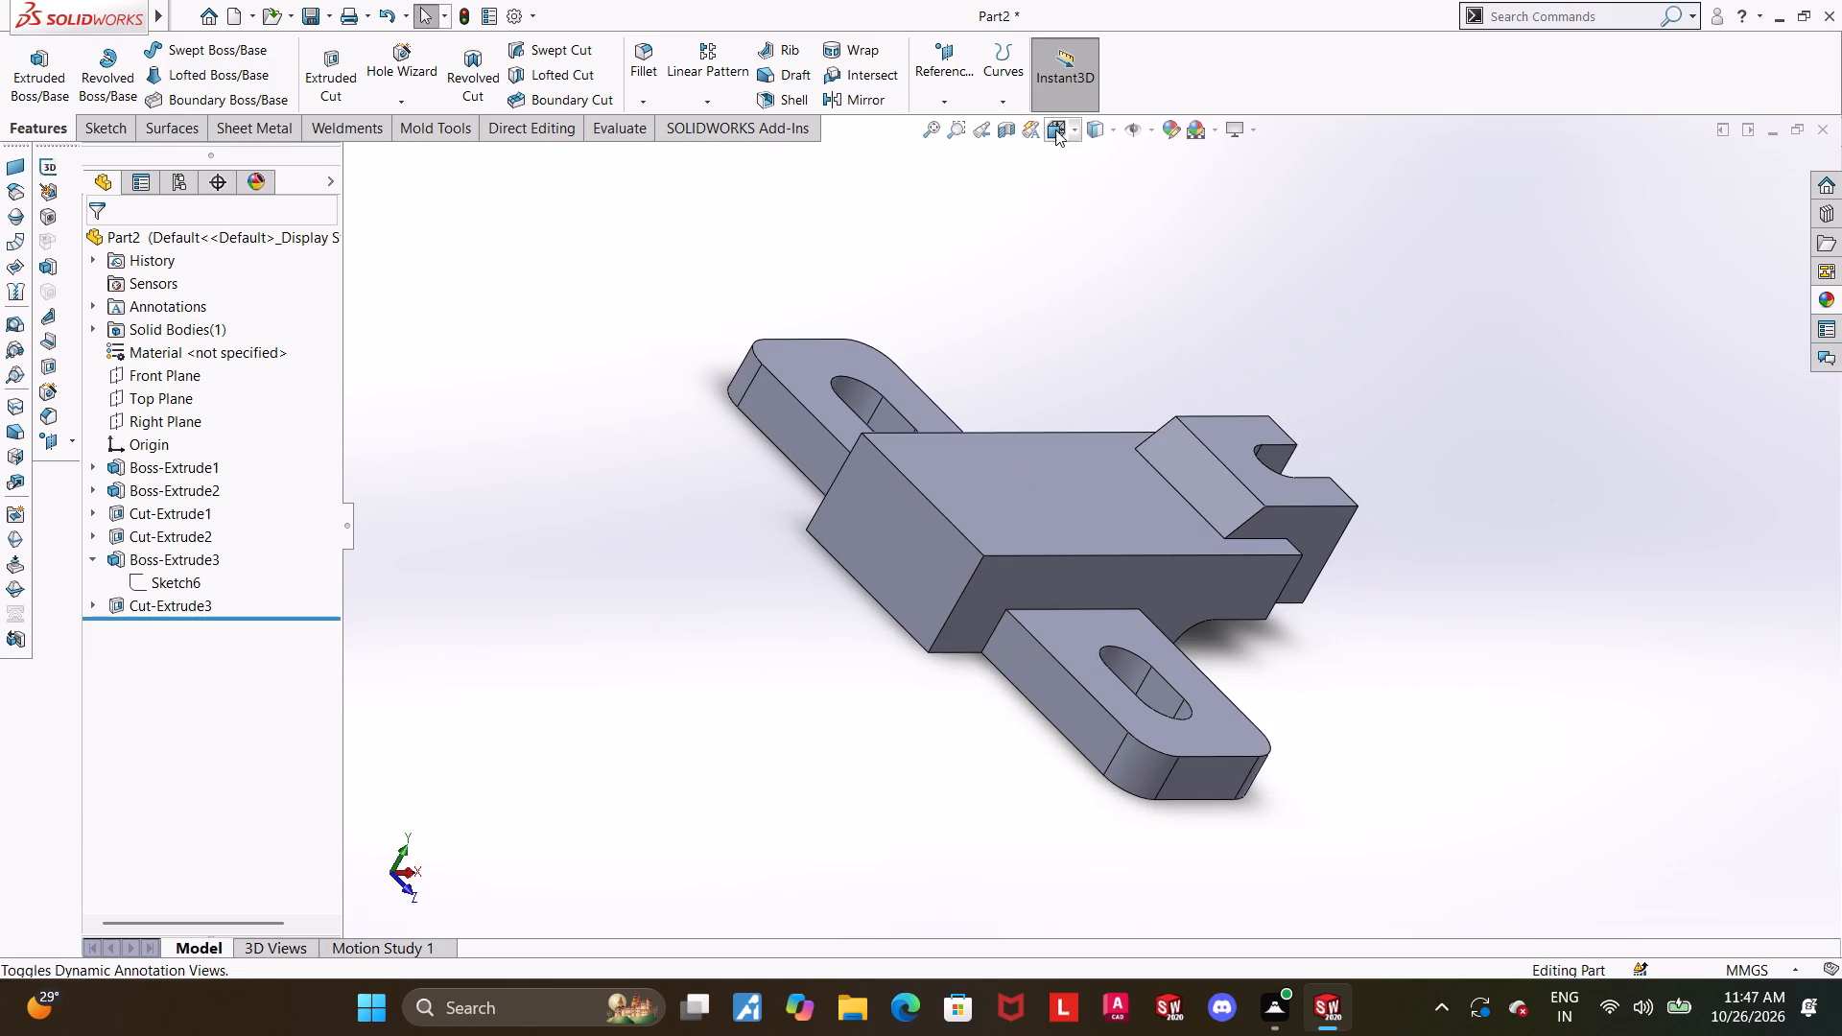
pyautogui.click(1055, 129)
pyautogui.click(891, 610)
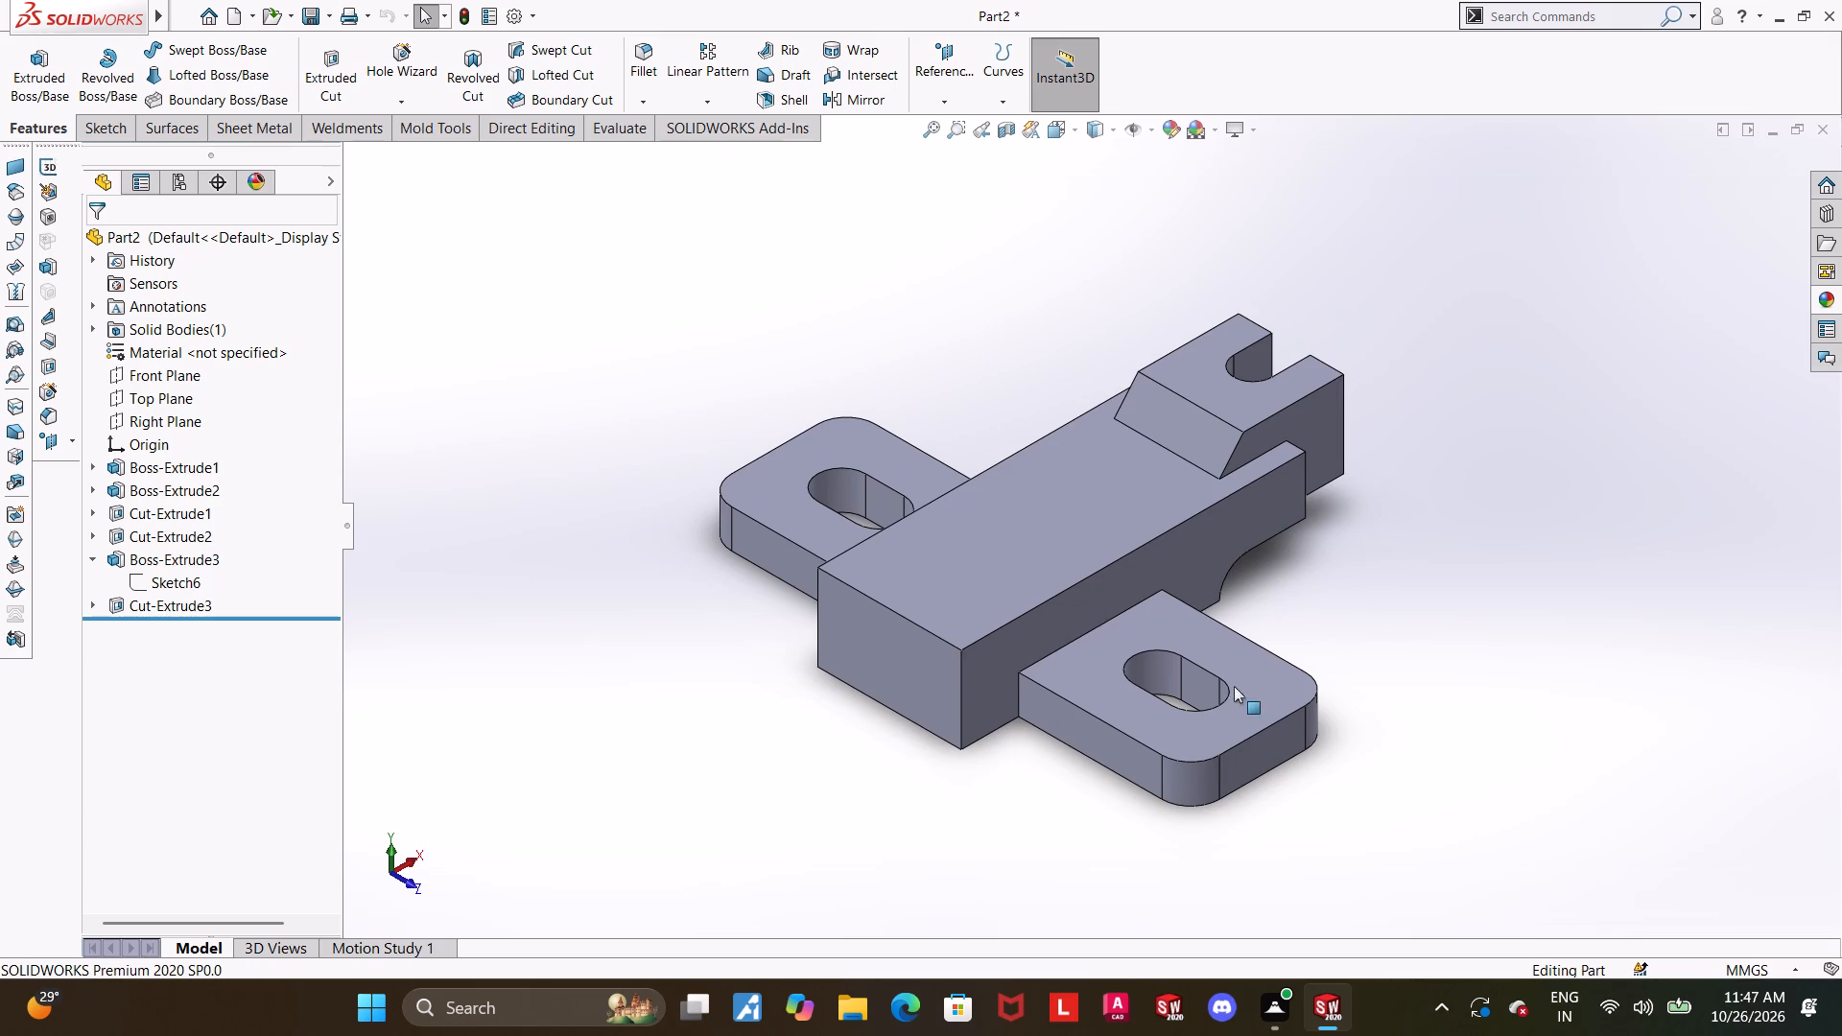
pyautogui.click(1235, 655)
pyautogui.click(1315, 601)
pyautogui.click(122, 639)
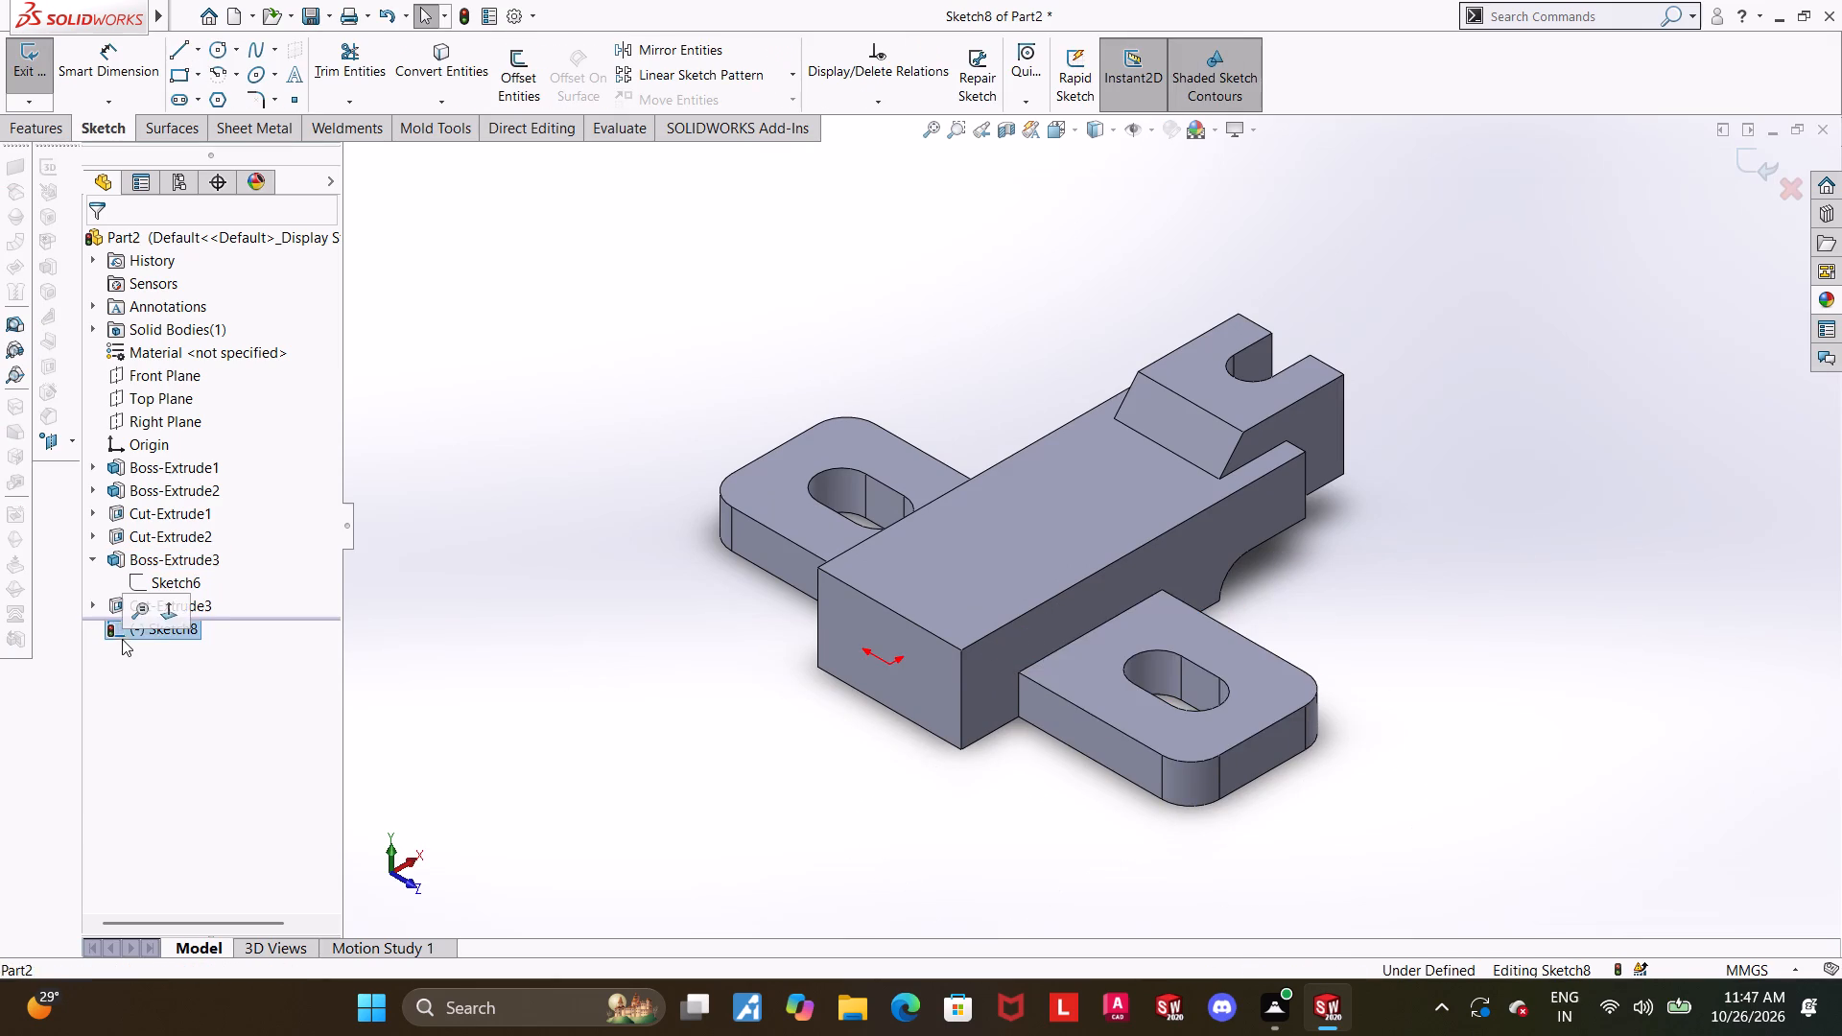
pyautogui.click(161, 613)
# Draw a straight slot around the tab's slot hole from its inner arc centre, about 3.5 mm between centres and 8.7 mm wide.
pyautogui.click(177, 92)
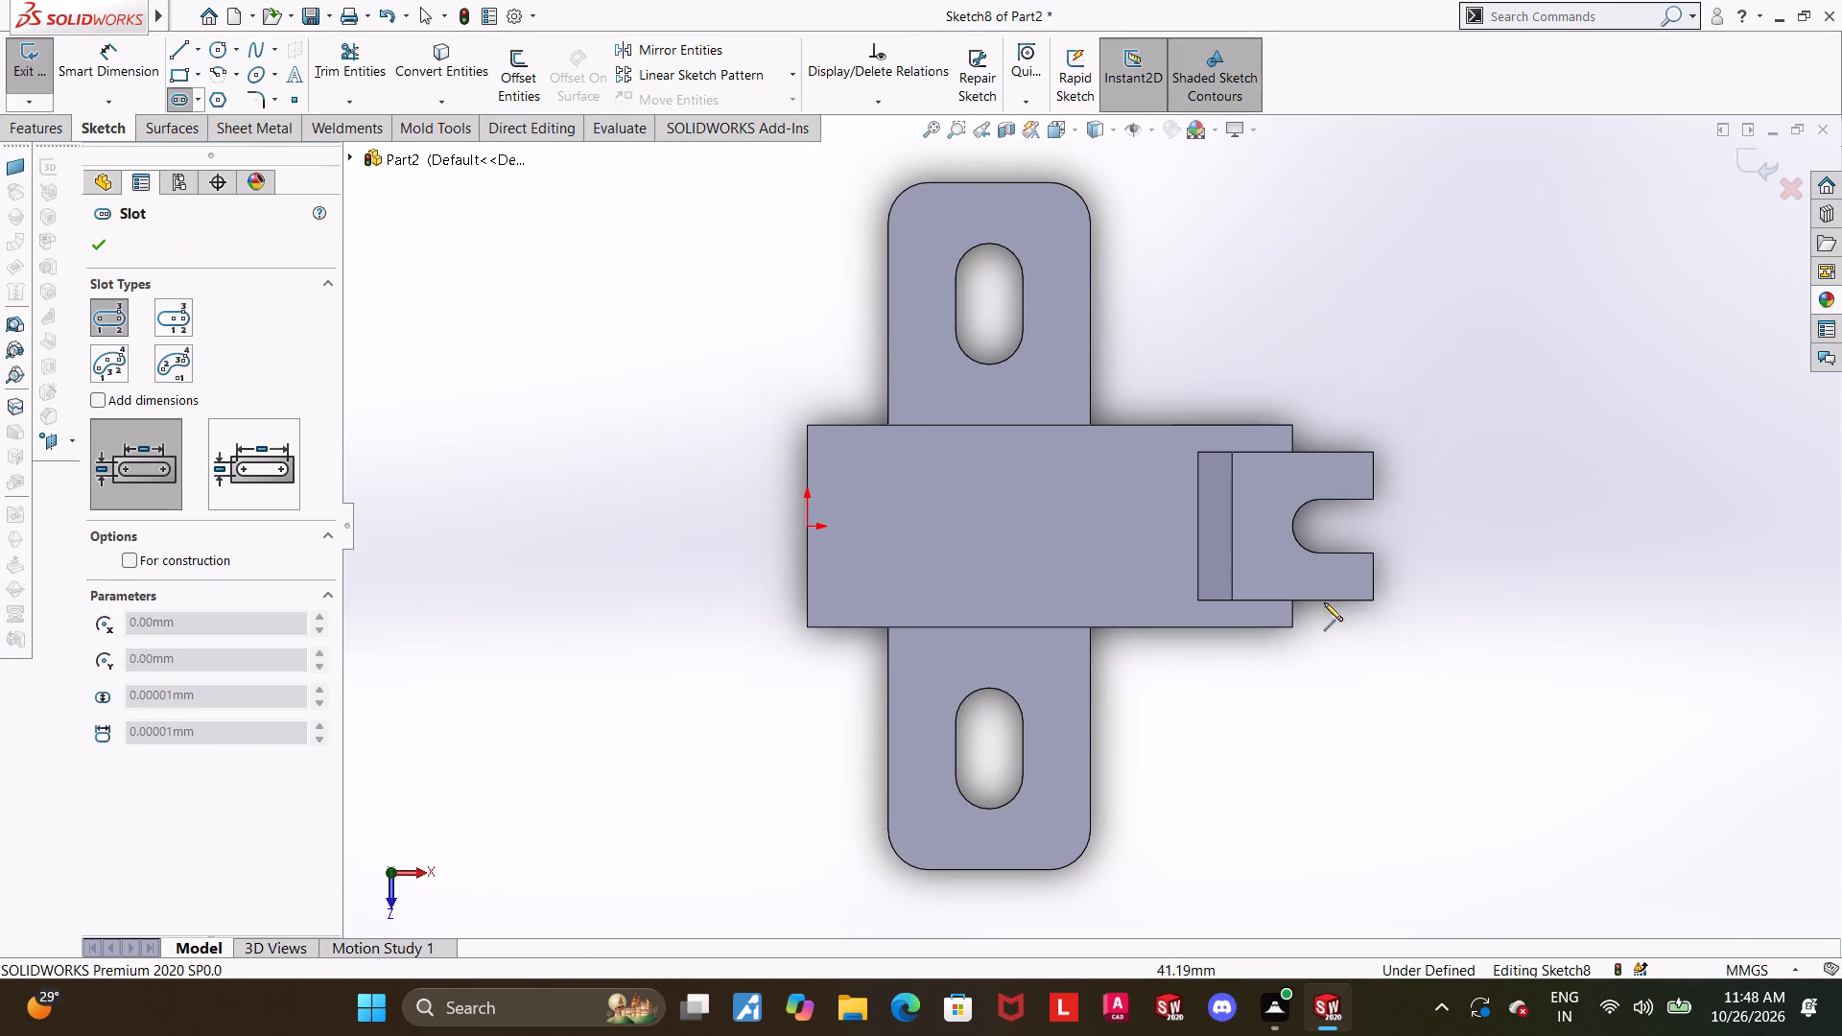
pyautogui.click(989, 720)
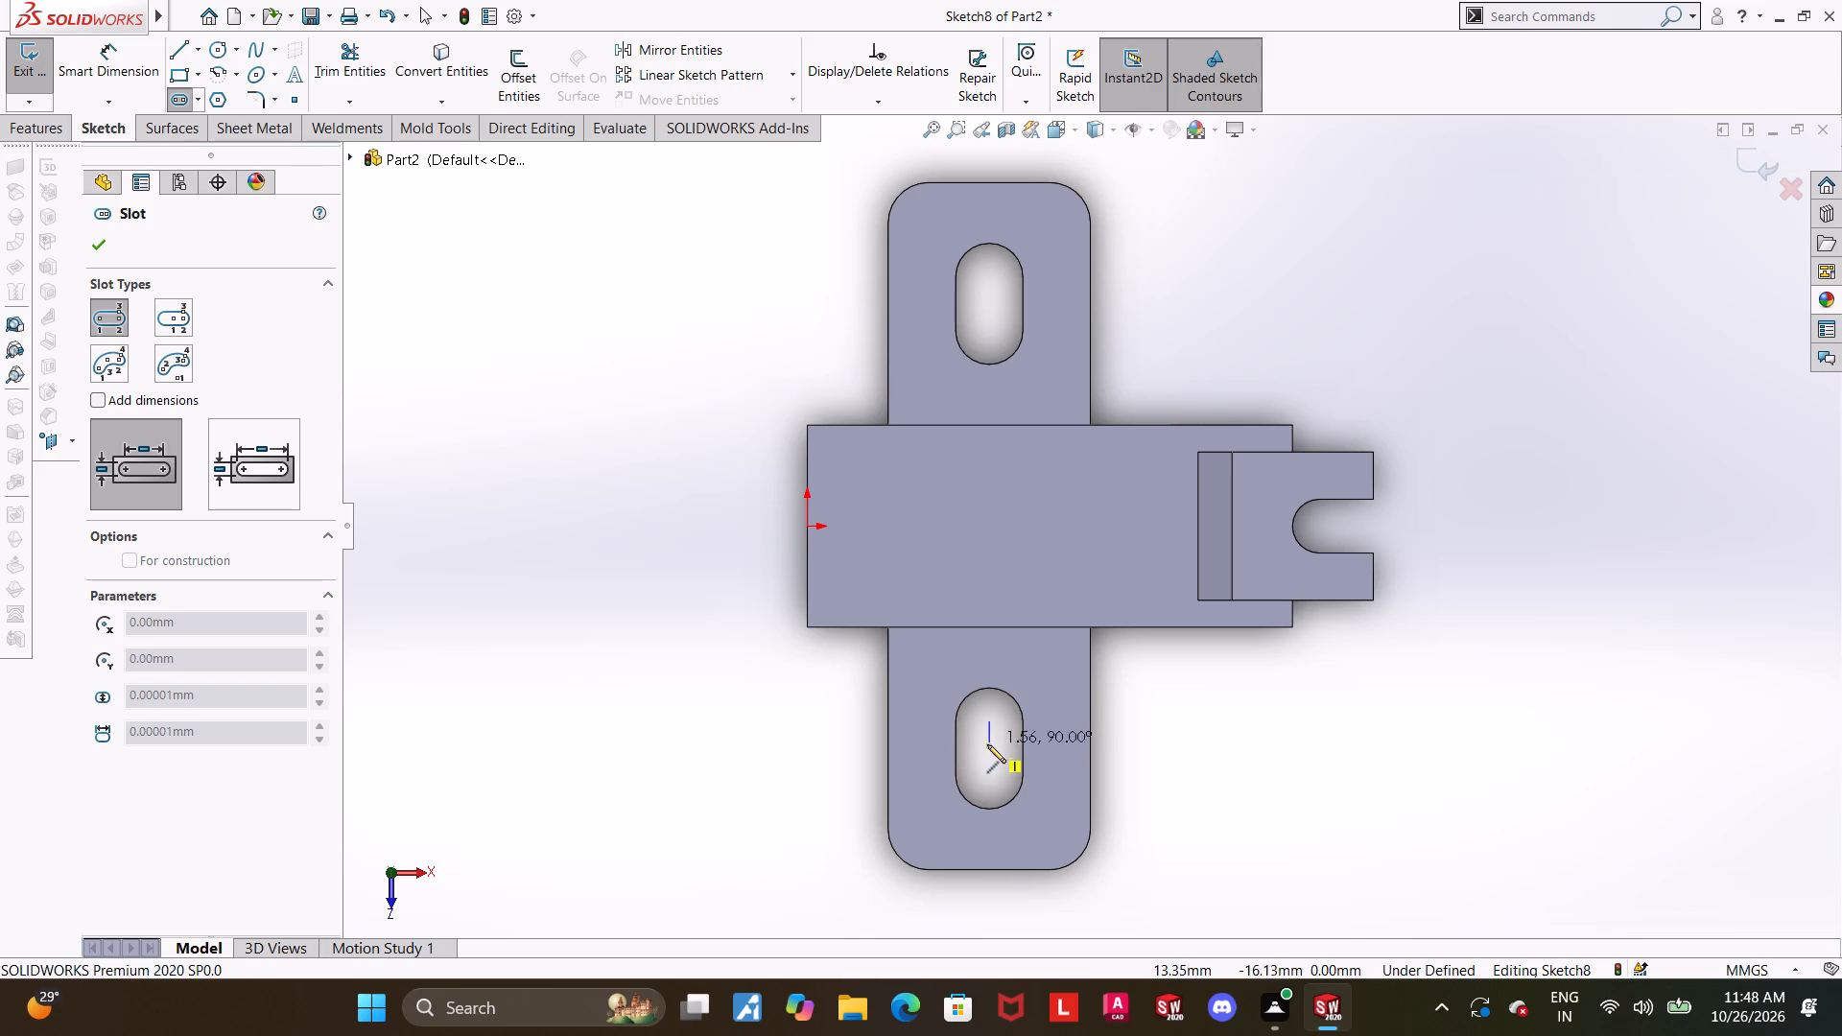
pyautogui.click(987, 768)
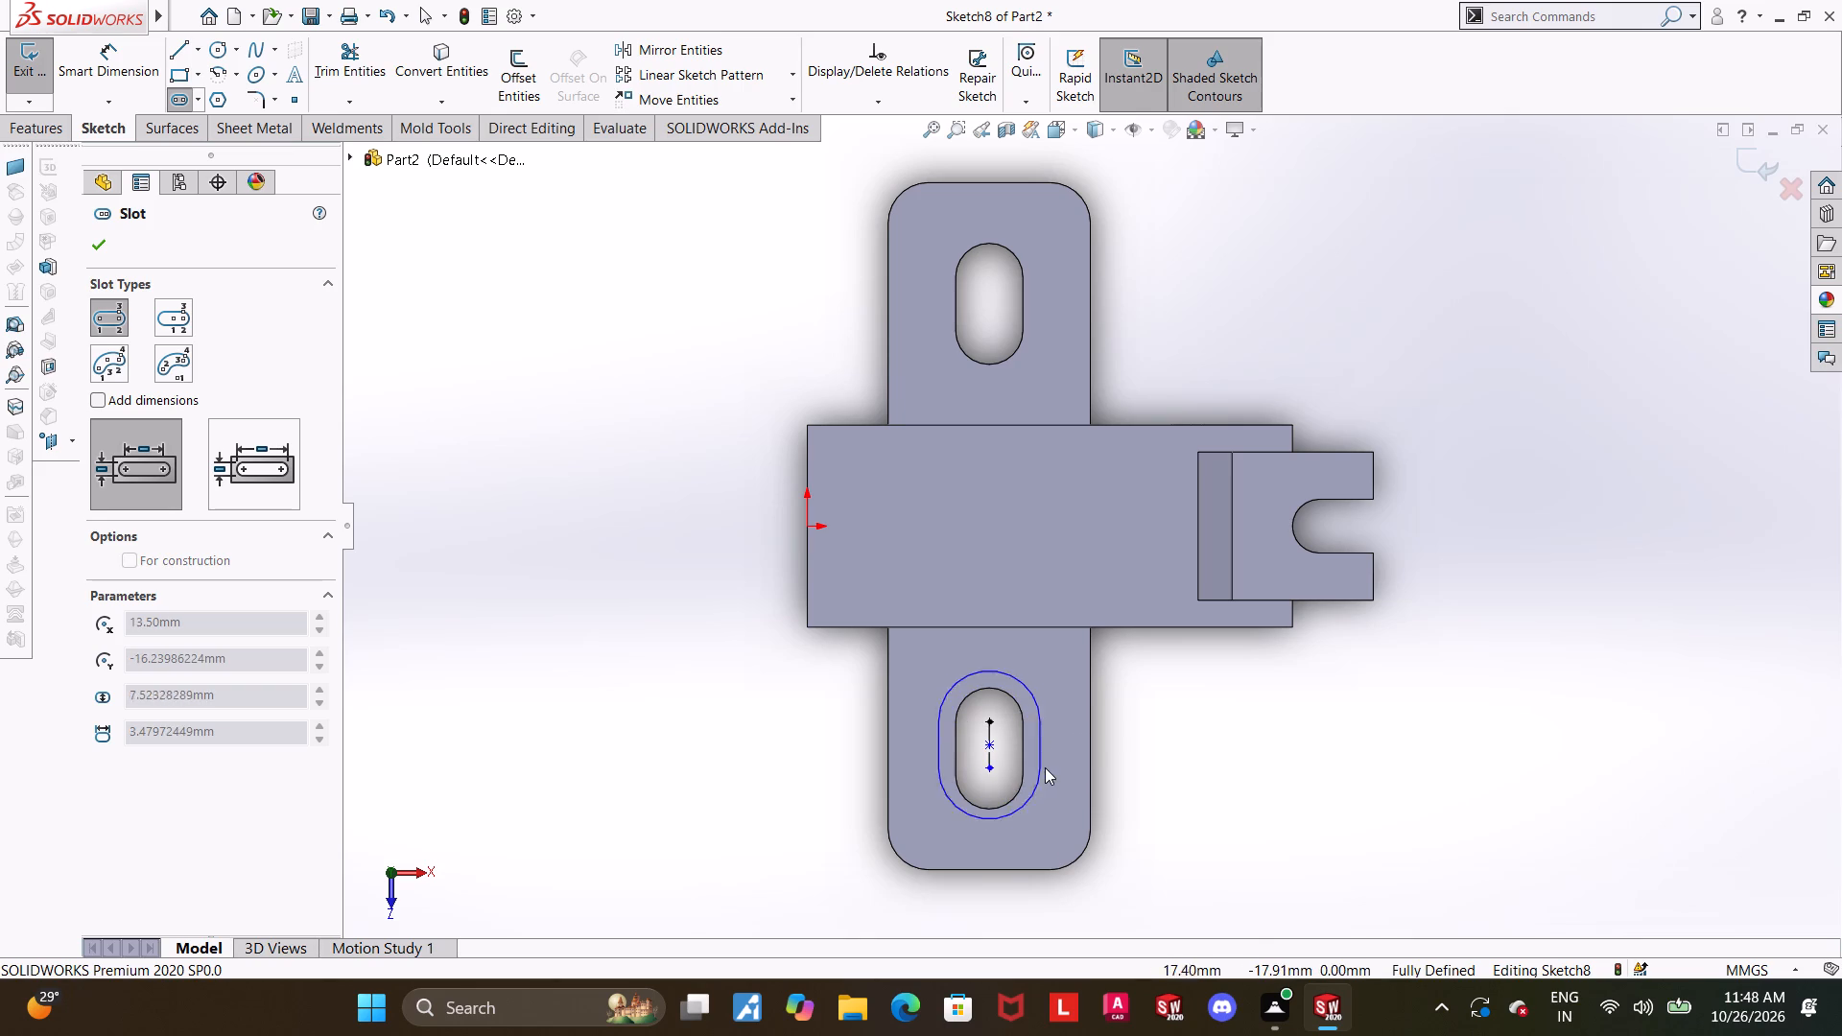
pyautogui.click(1048, 767)
pyautogui.press('Escape')
pyautogui.press('Escape')
pyautogui.press('Escape')
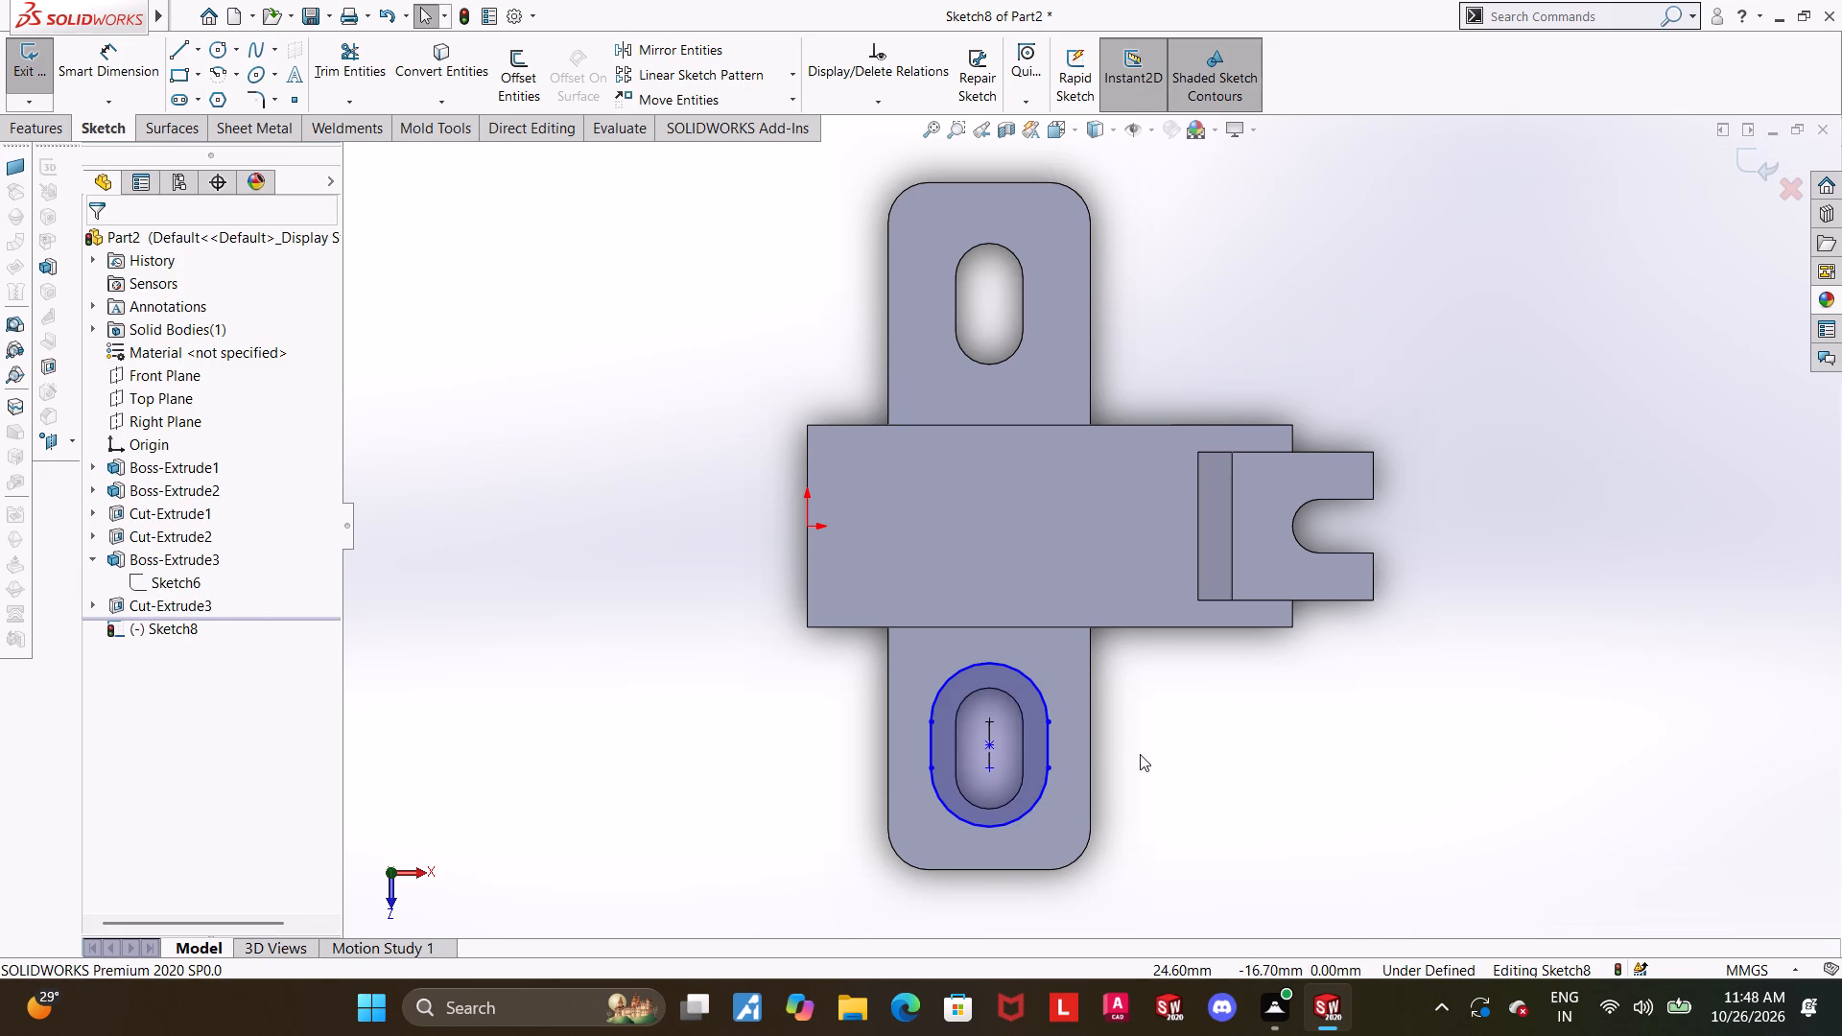
# Dimension the new slot's outer end arc with a 5 mm radius.
pyautogui.click(109, 70)
pyautogui.click(1026, 814)
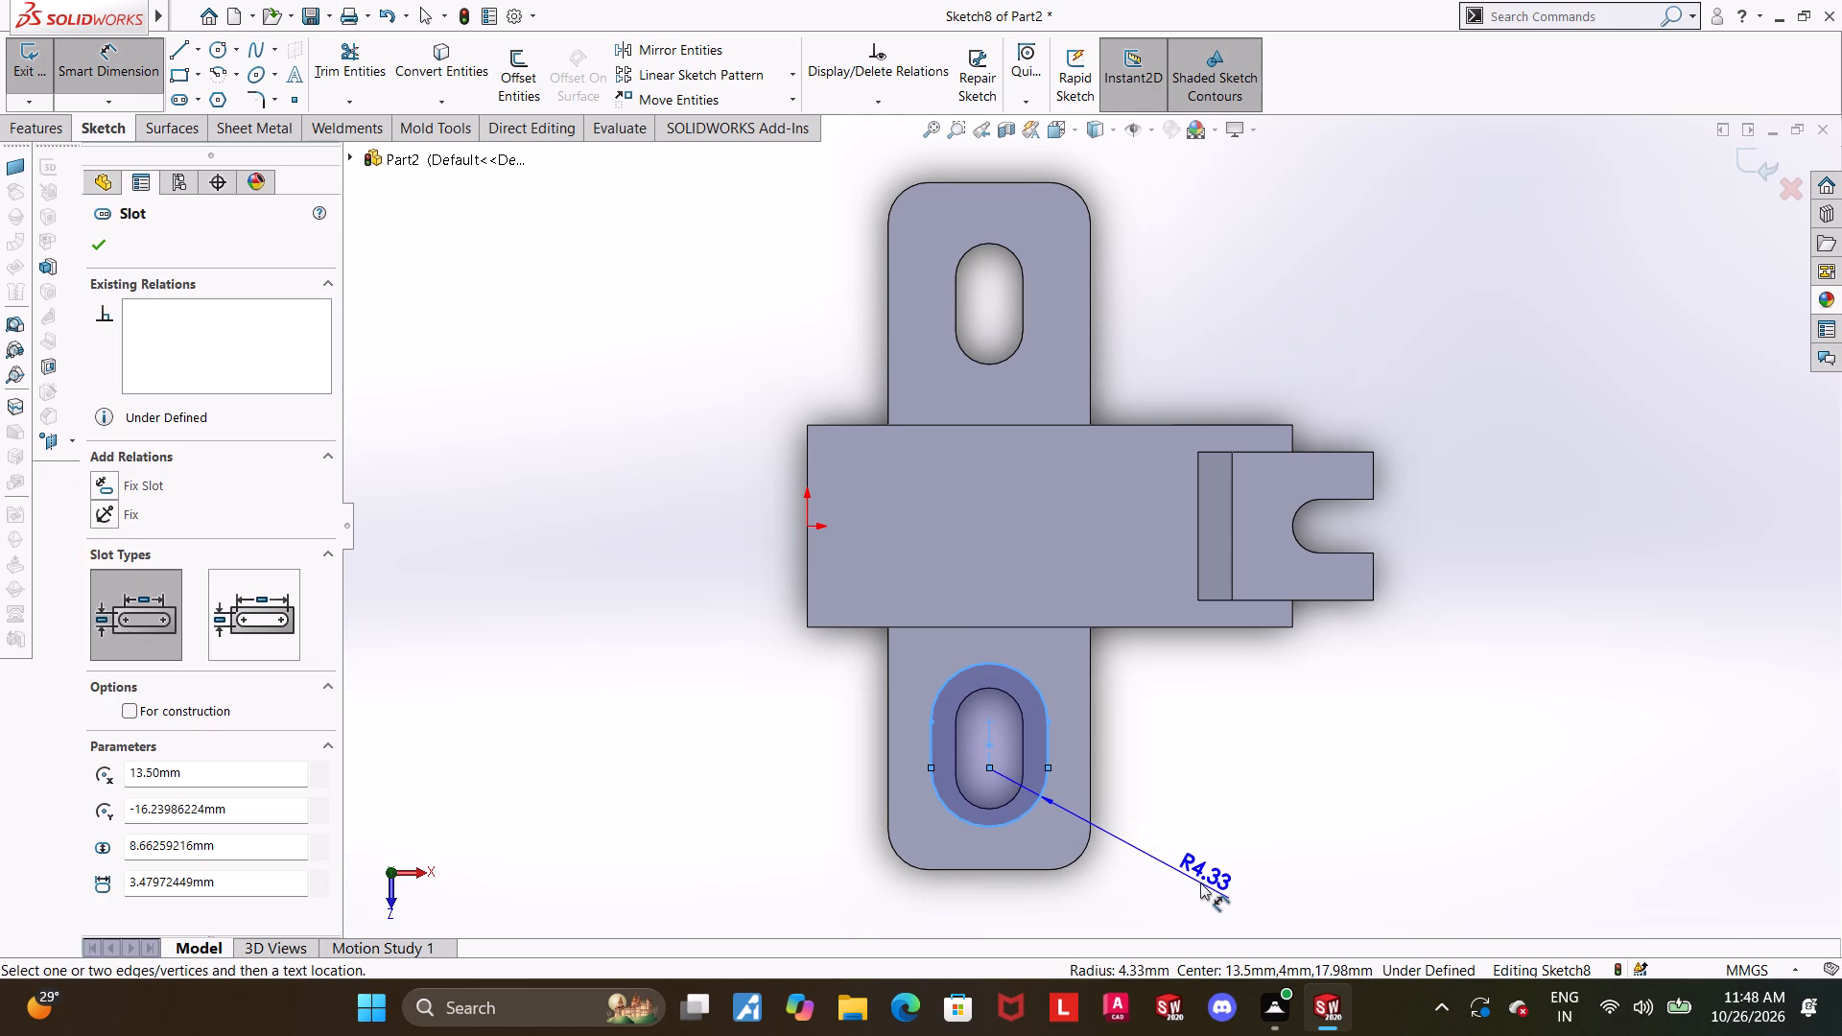
pyautogui.click(1200, 883)
pyautogui.press('5')
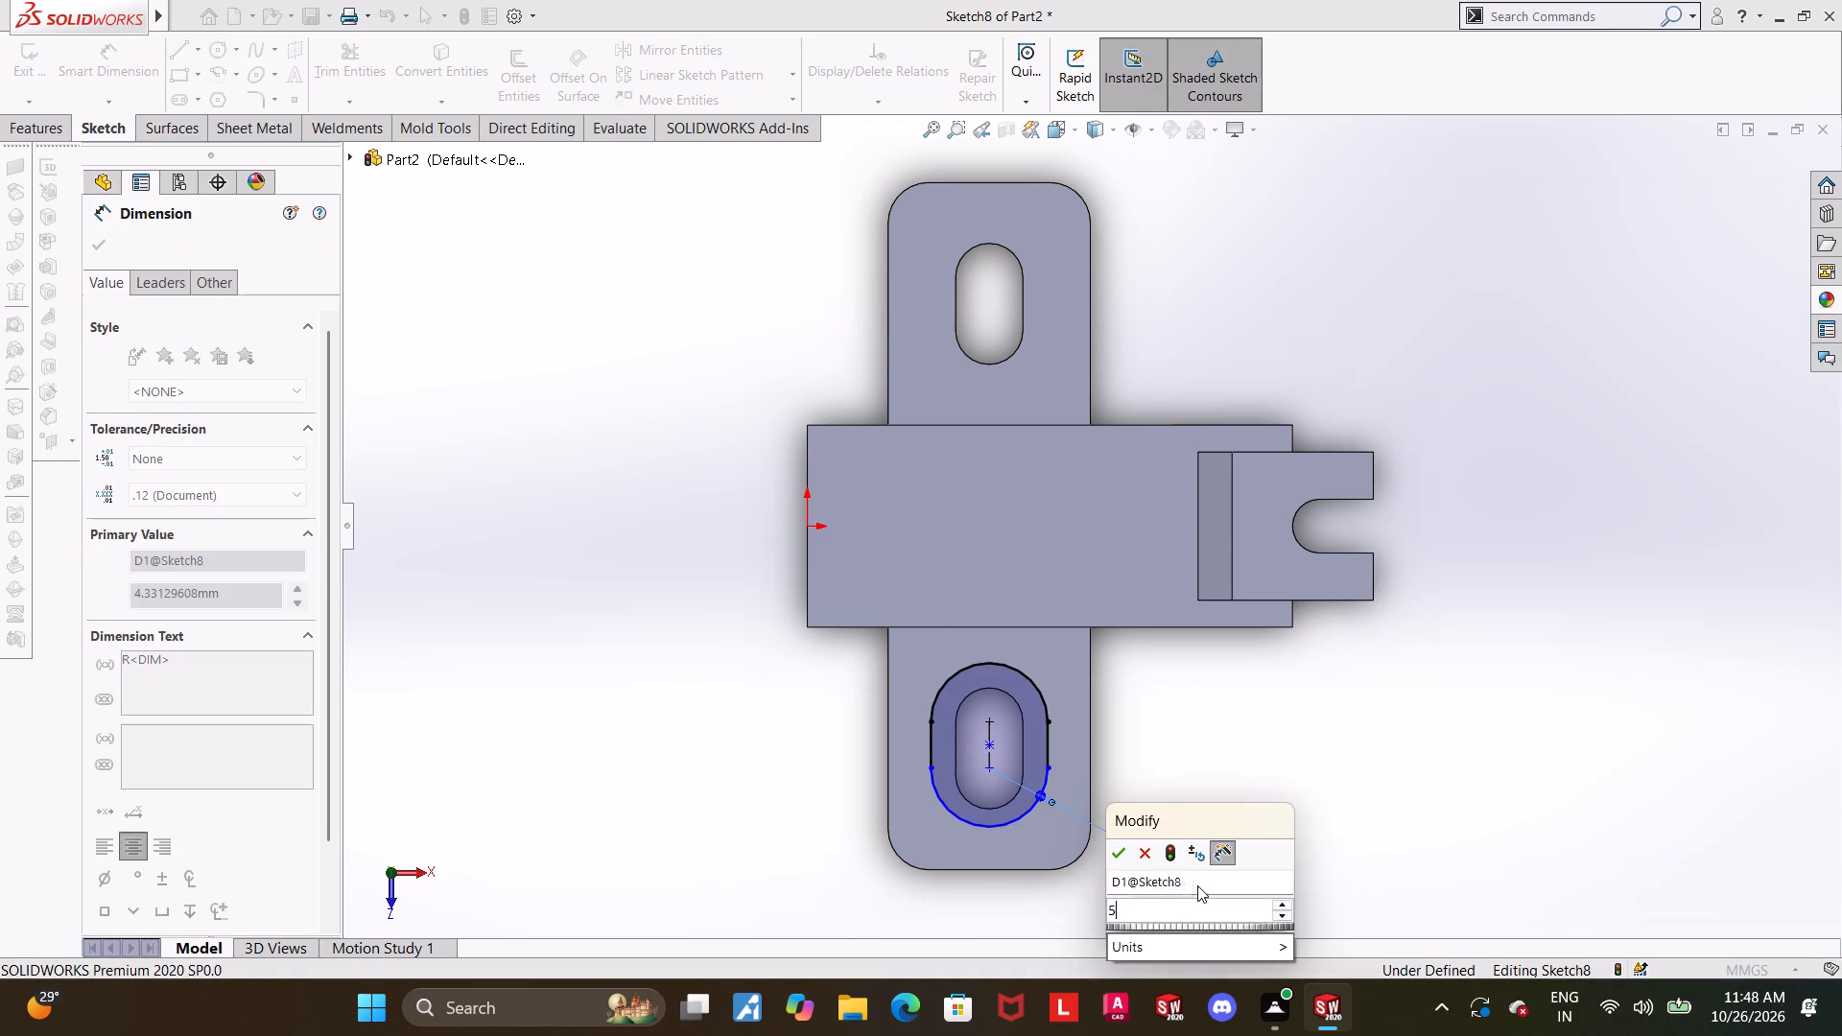
pyautogui.press('Return')
pyautogui.press('Escape')
pyautogui.click(1263, 788)
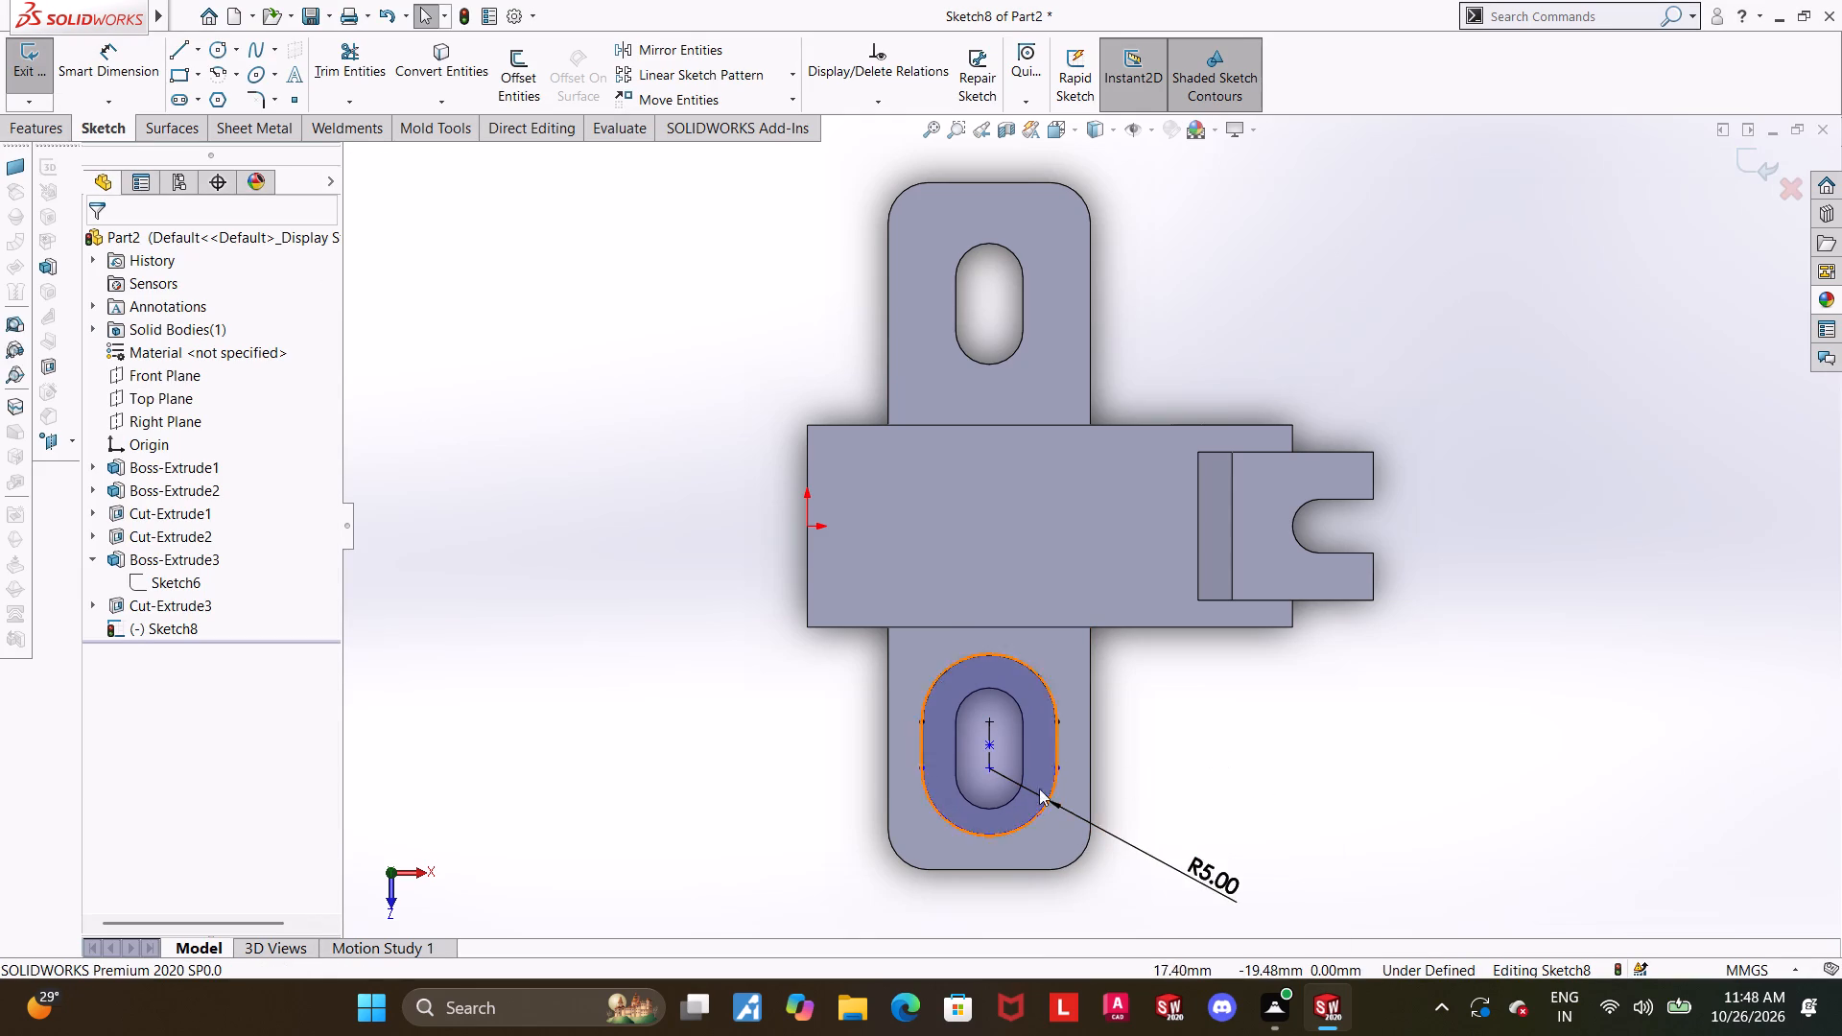
# Make the new slot's end arcs concentric with the matching arcs of the tab's slot hole.
pyautogui.click(1015, 795)
pyautogui.keyDown('ctrl'); pyautogui.click(1044, 816); pyautogui.keyUp('ctrl')
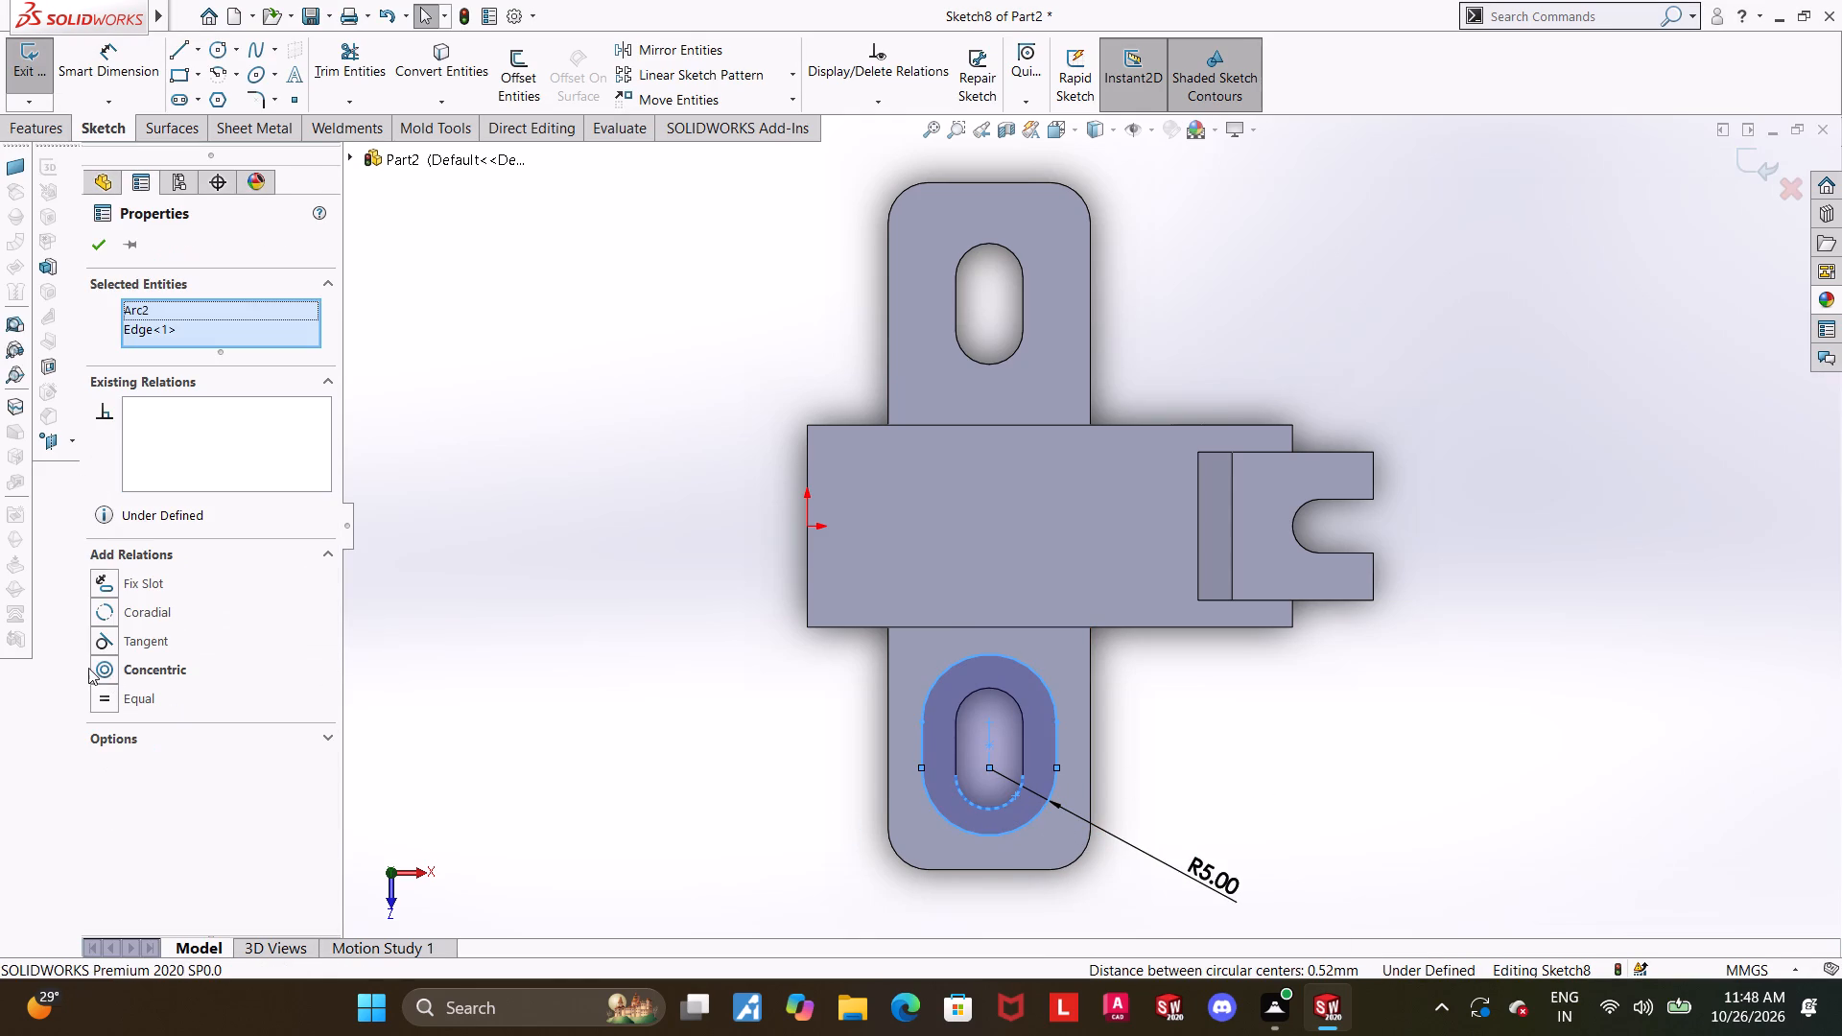
pyautogui.click(106, 671)
pyautogui.click(1209, 684)
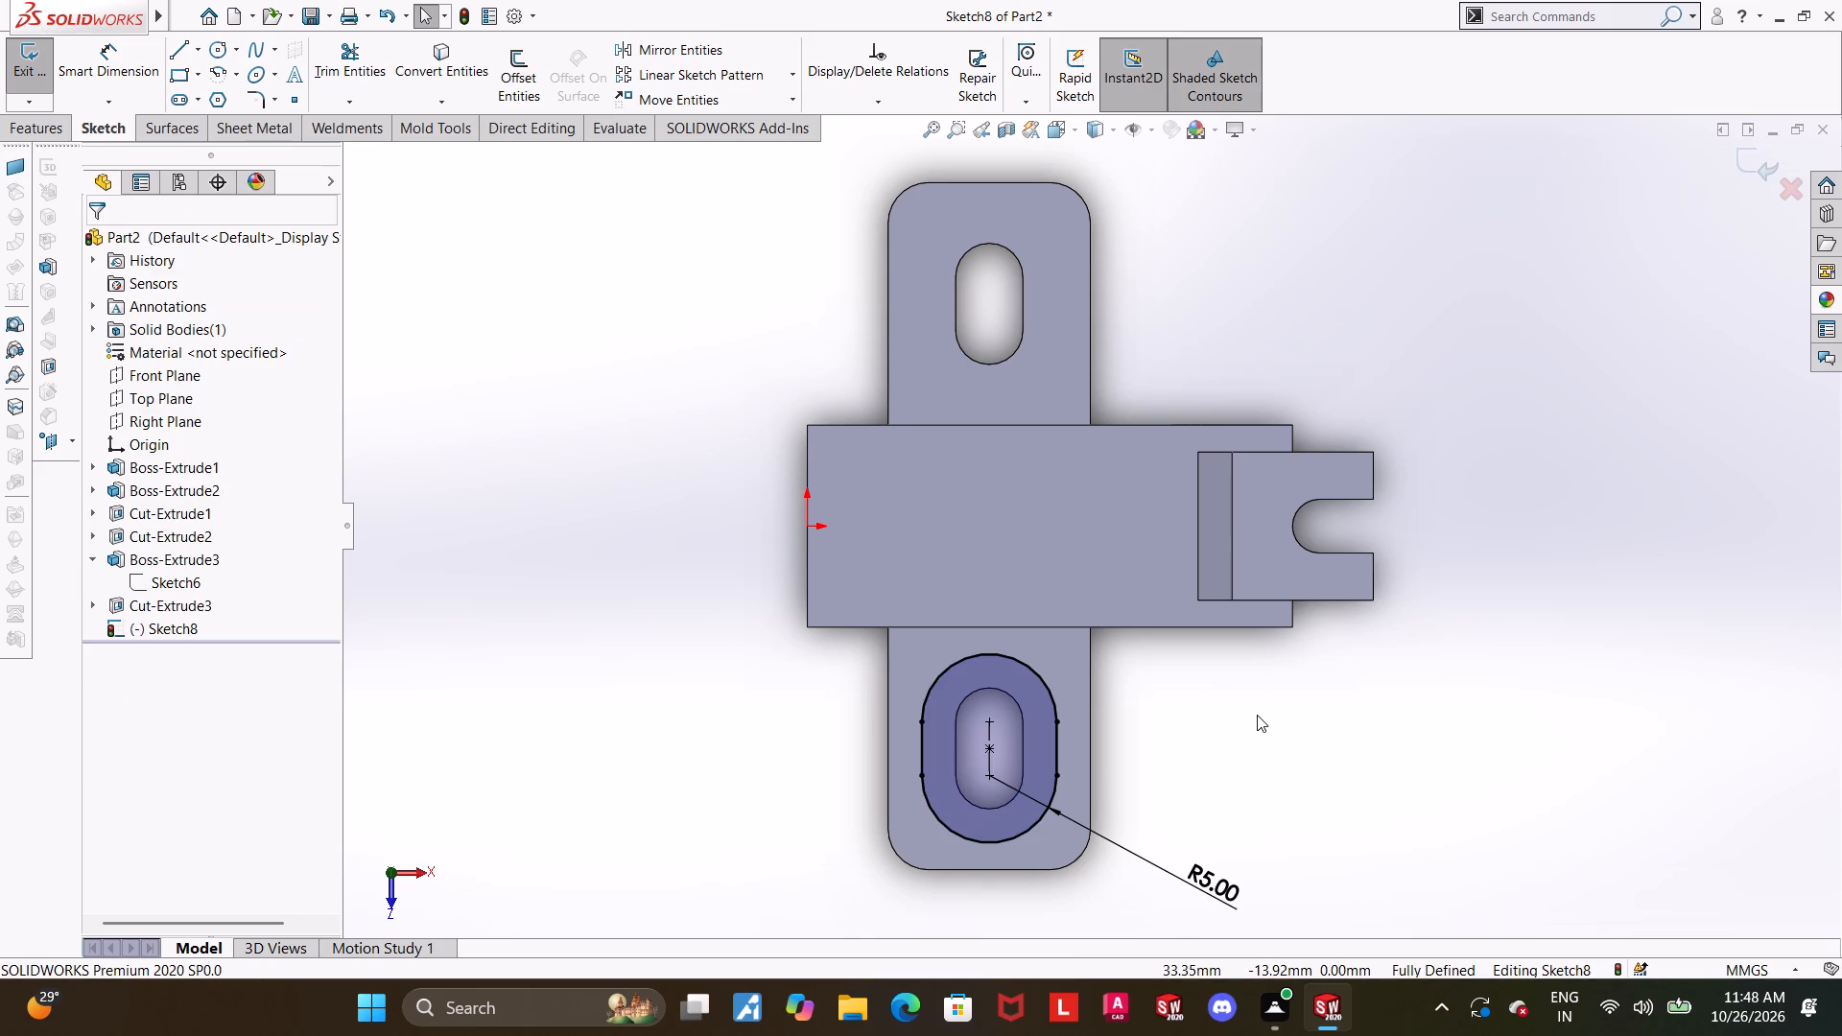
pyautogui.click(1007, 691)
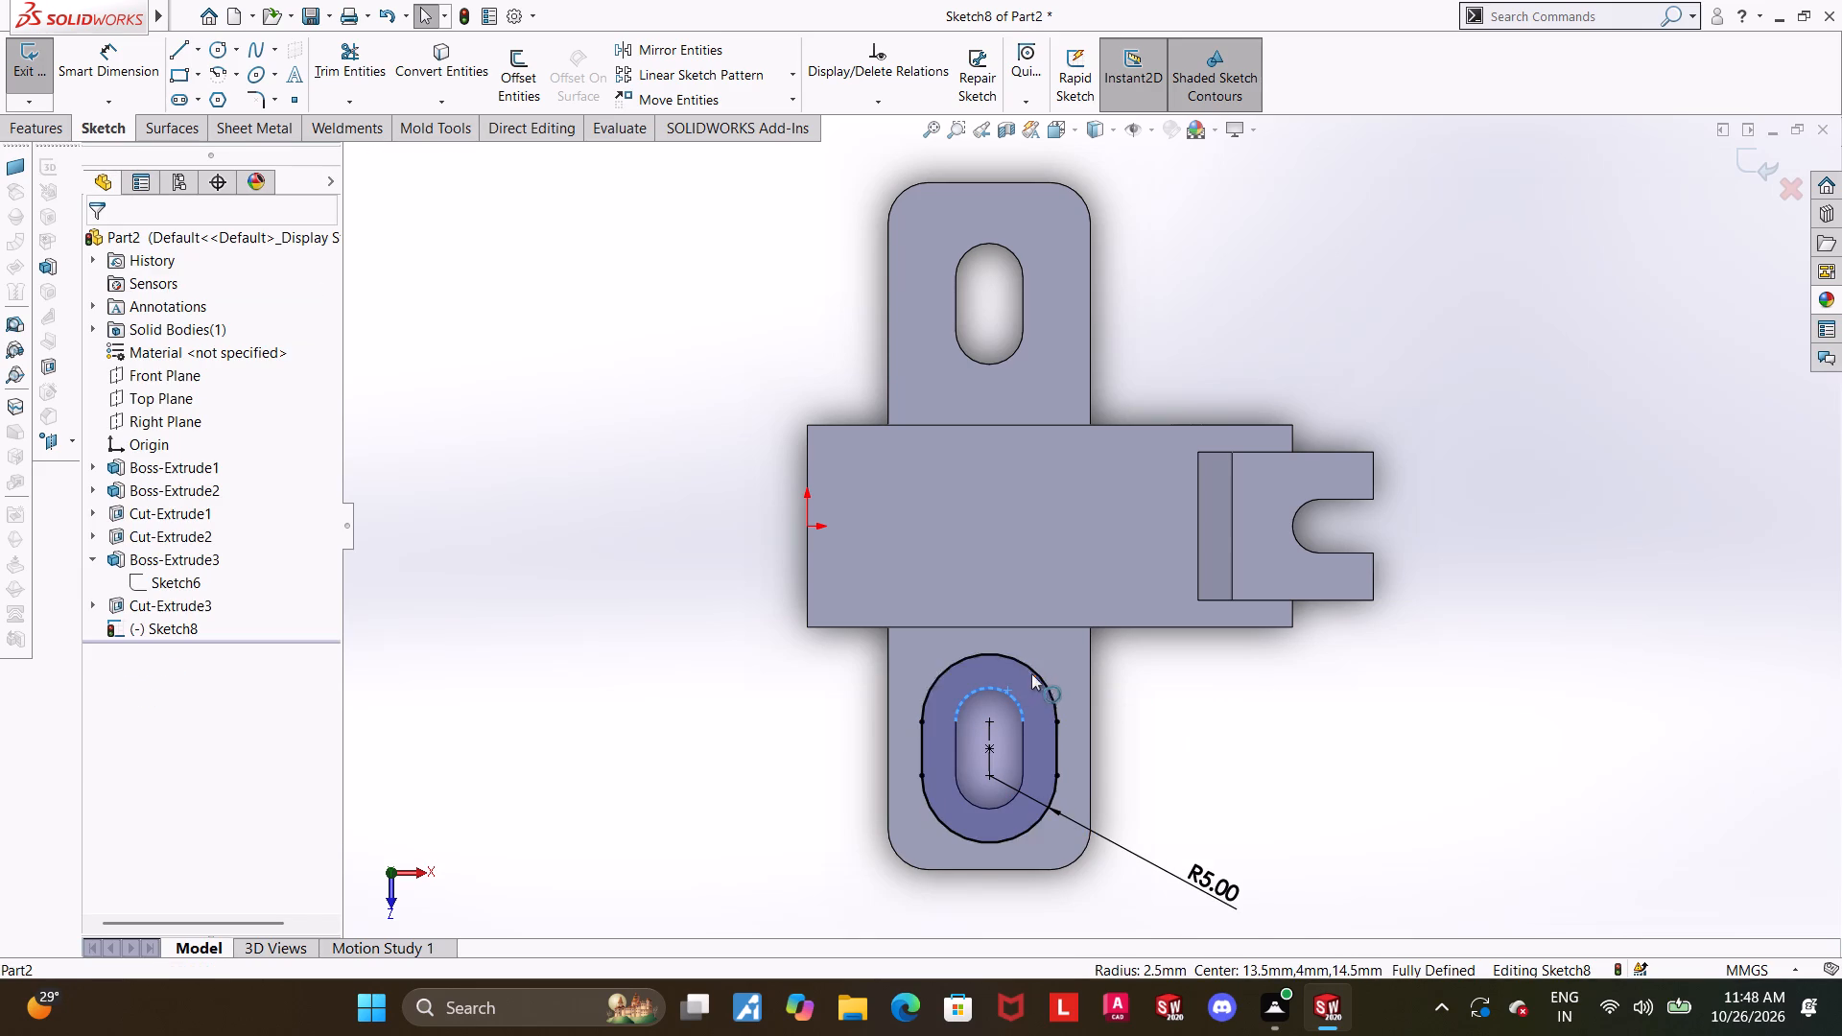
pyautogui.keyDown('ctrl'); pyautogui.click(1033, 671); pyautogui.keyUp('ctrl')
pyautogui.click(96, 664)
pyautogui.click(1533, 716)
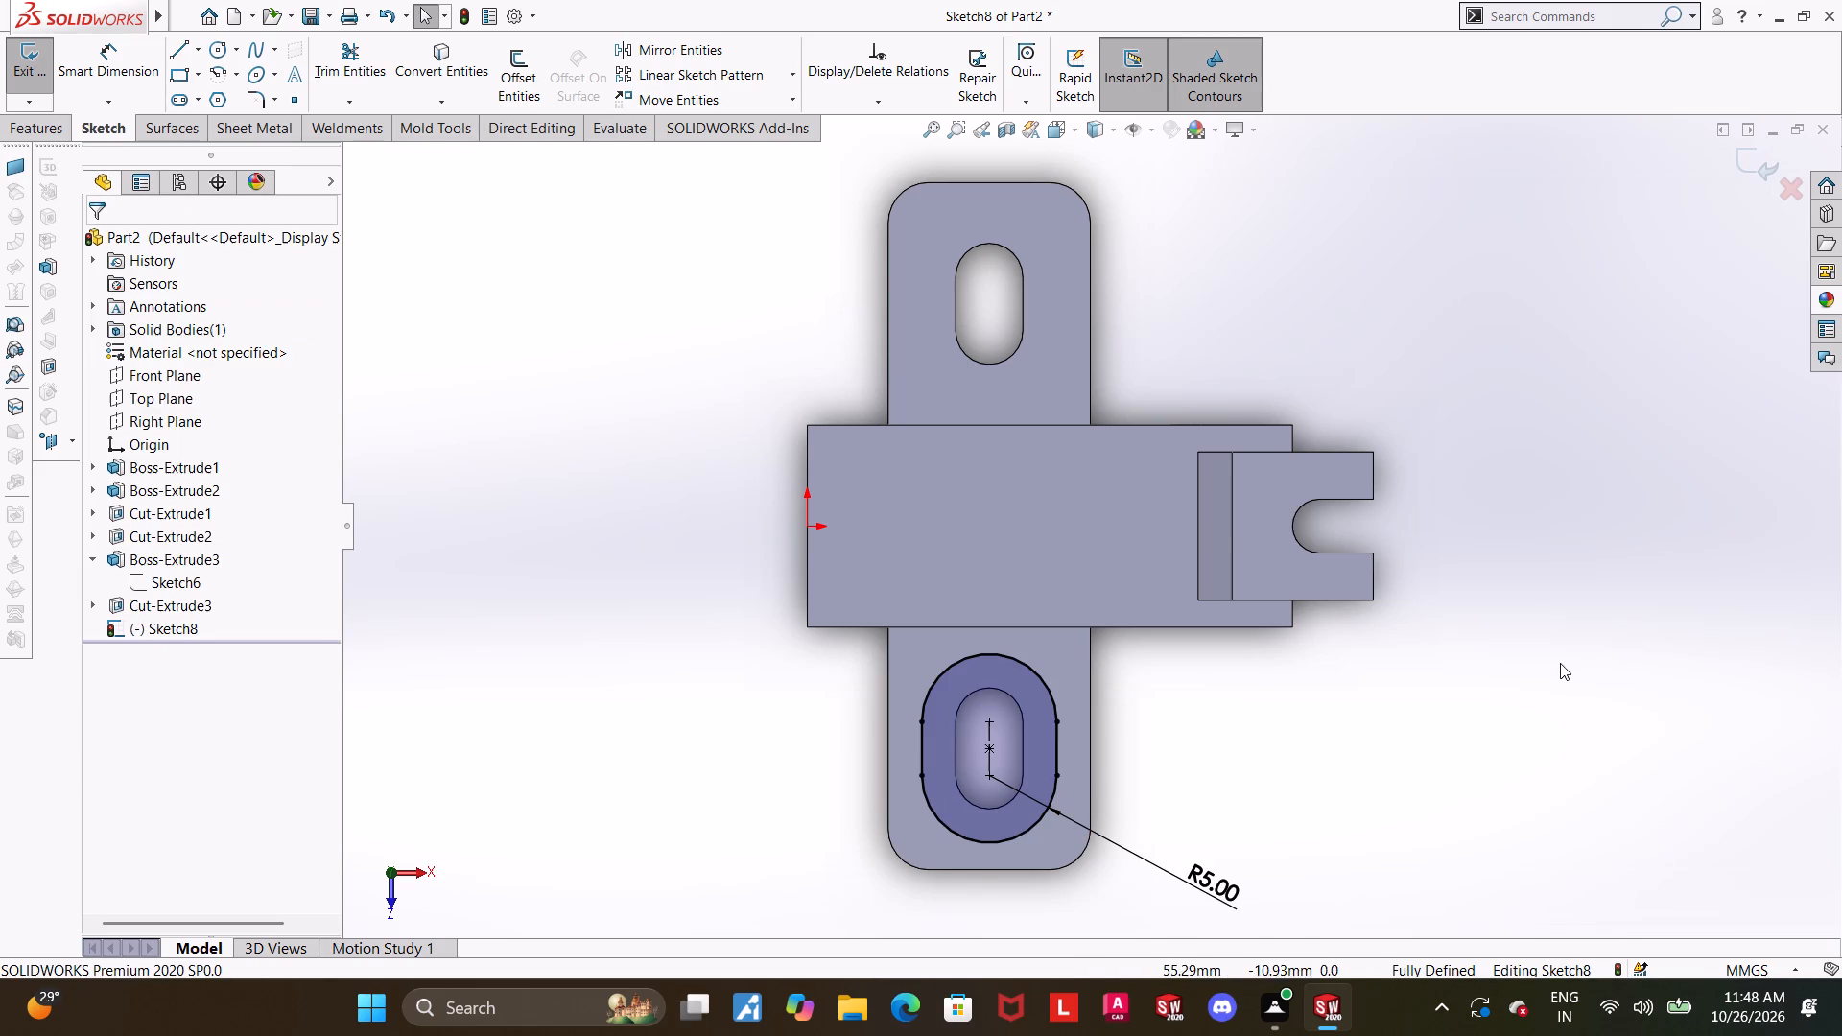
# Draw a horizontal centerline about 16 mm long from the origin along the body's middle.
pyautogui.scroll(2, 1254, 420)
pyautogui.scroll(-2, 1106, 394)
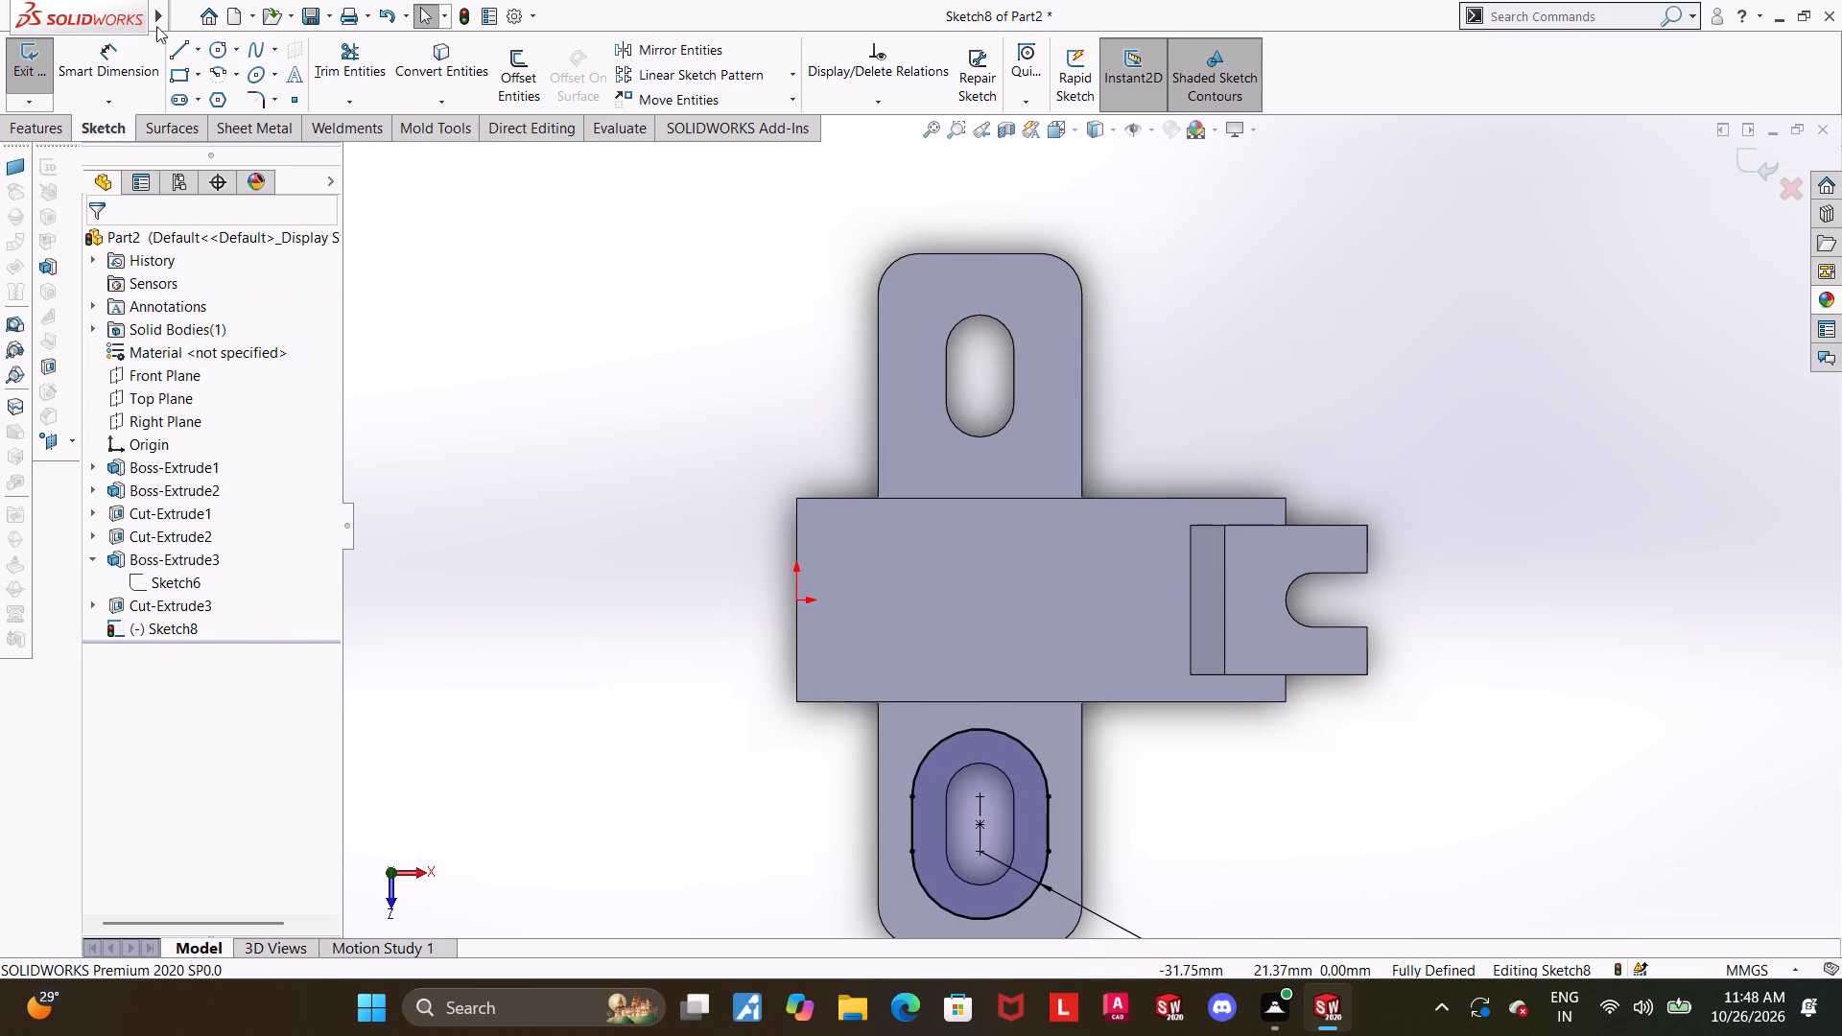
pyautogui.click(586, 217)
pyautogui.click(203, 47)
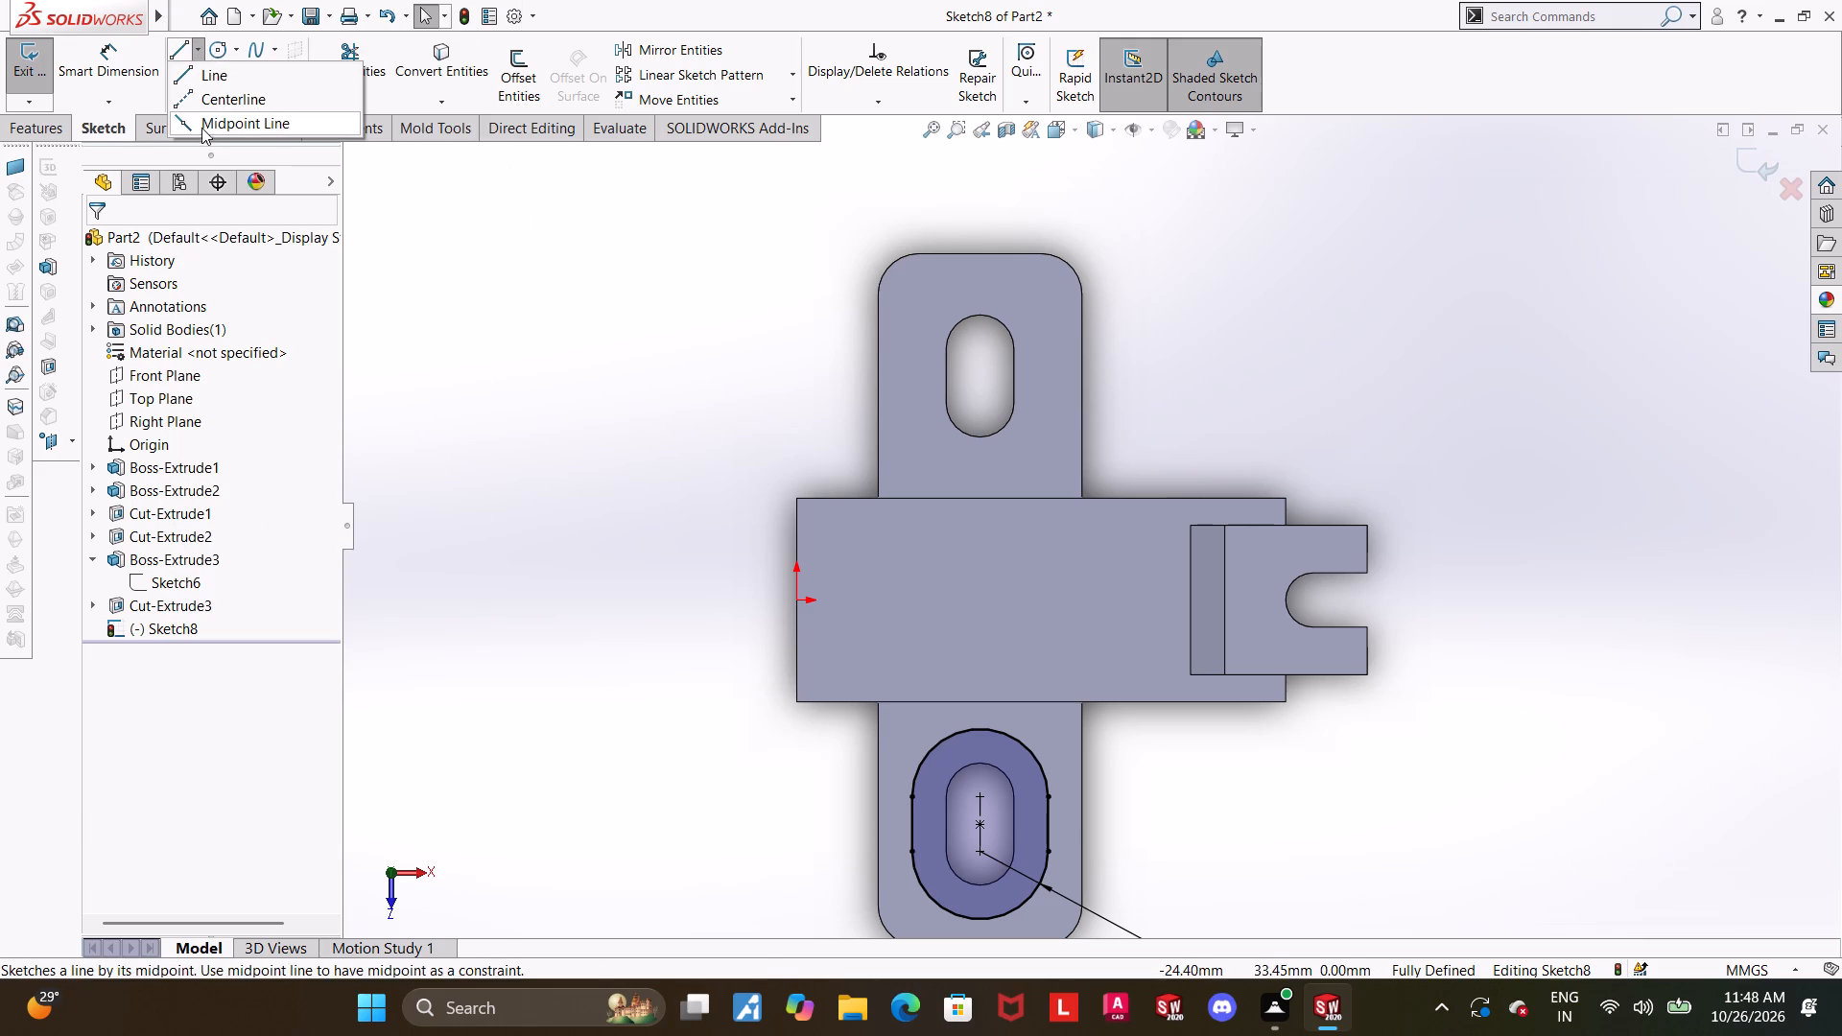
pyautogui.click(201, 106)
pyautogui.click(798, 598)
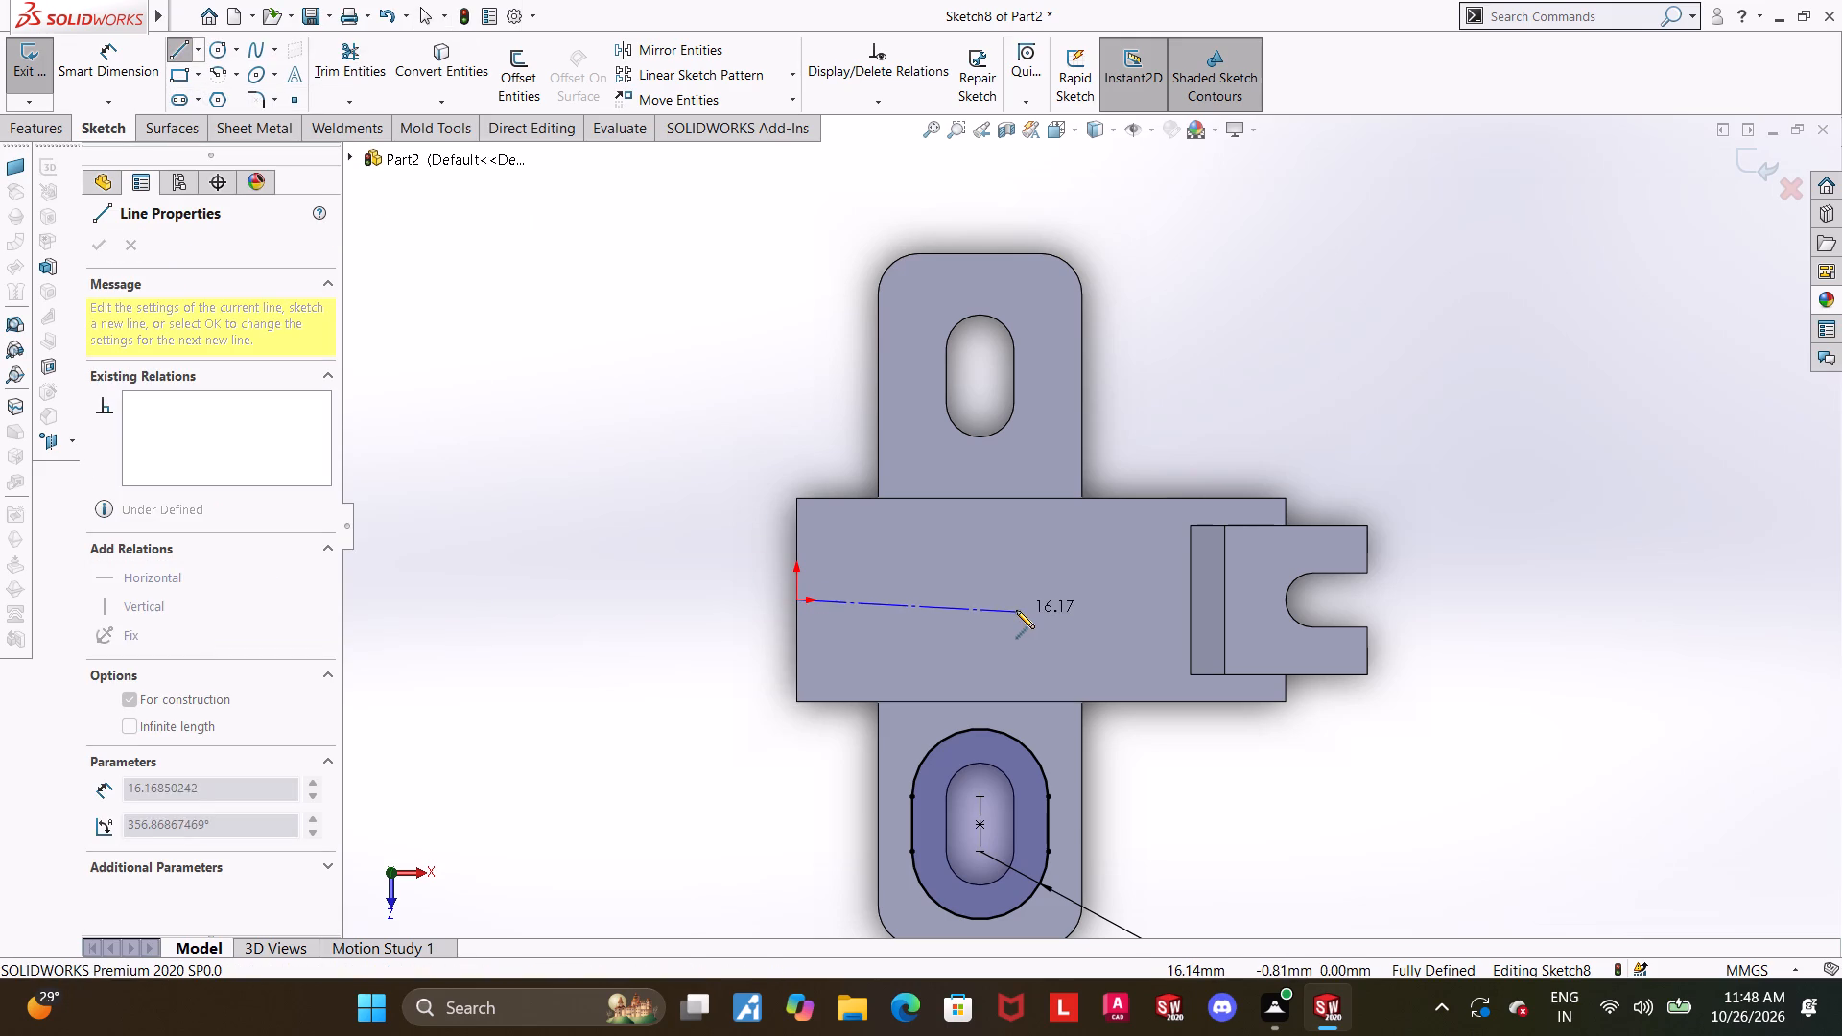
pyautogui.click(1016, 599)
pyautogui.scroll(1, 1091, 590)
pyautogui.press('Escape')
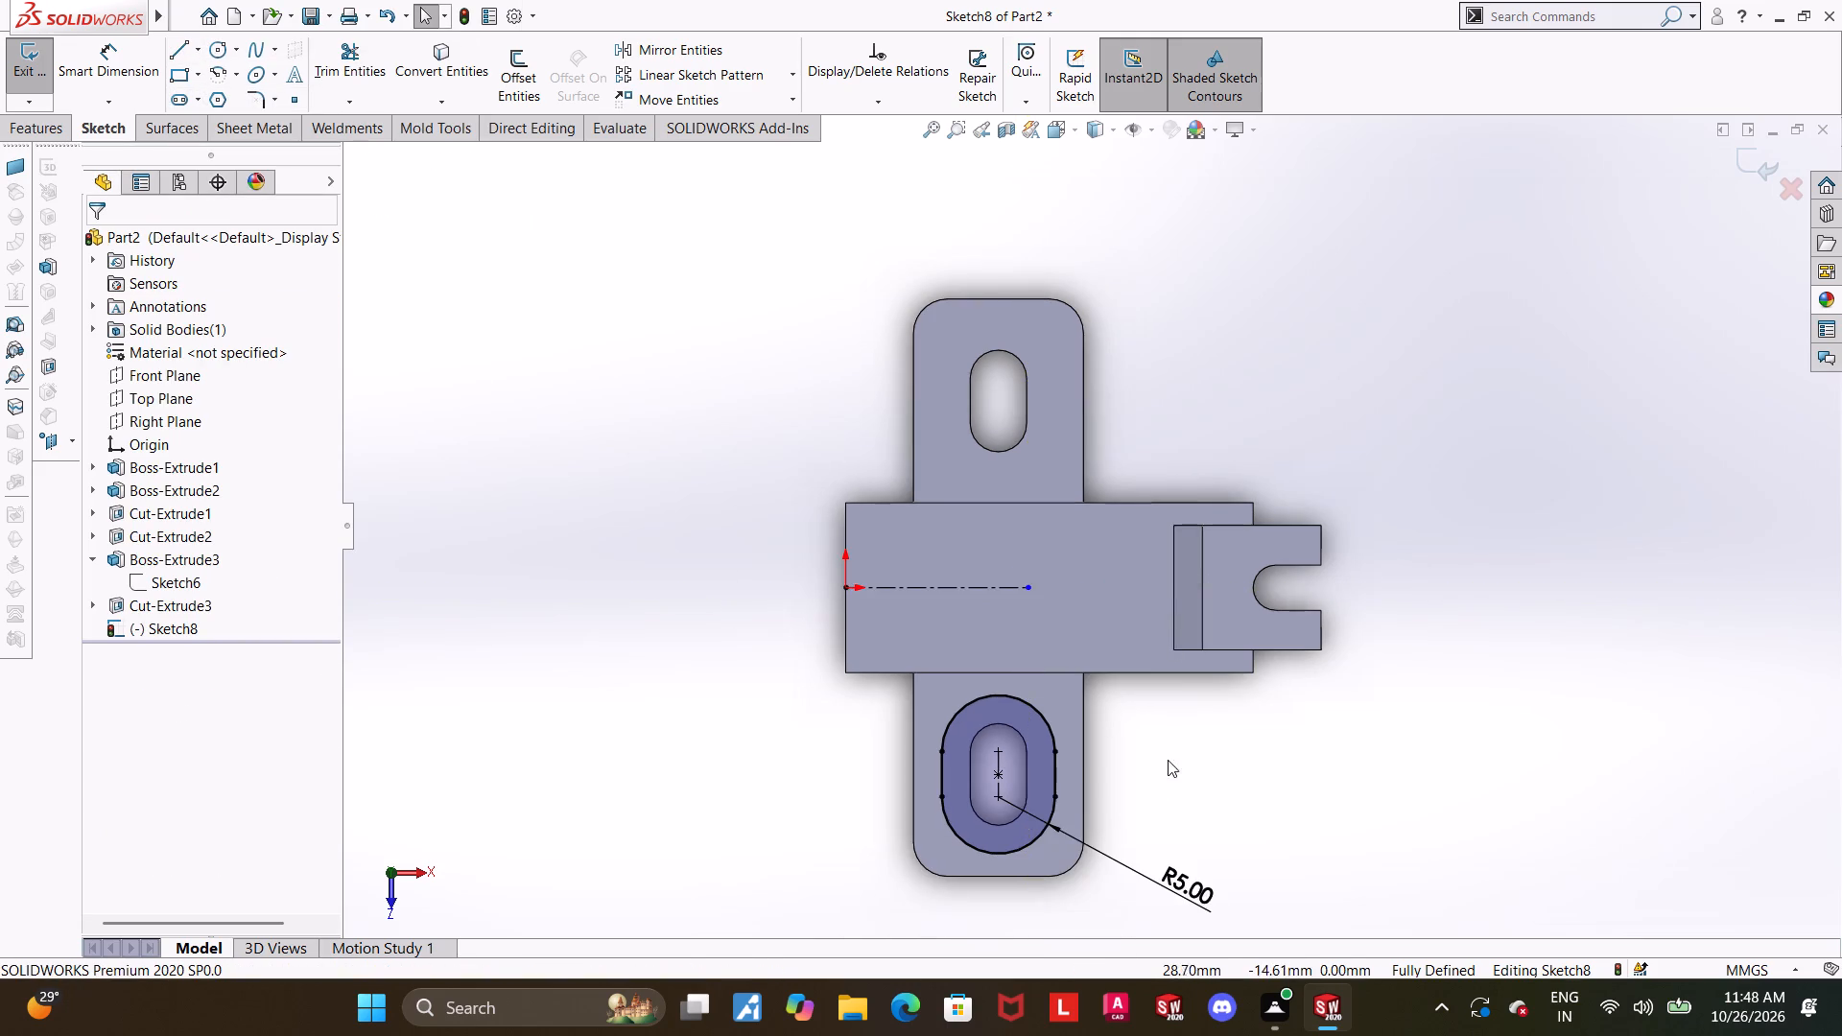
# Mirror the larger slot about the horizontal centerline onto the opposite tab, keeping the original.
pyautogui.scroll(-2, 1148, 798)
pyautogui.click(677, 45)
pyautogui.moveTo(1007, 600); pyautogui.dragTo(942, 594)
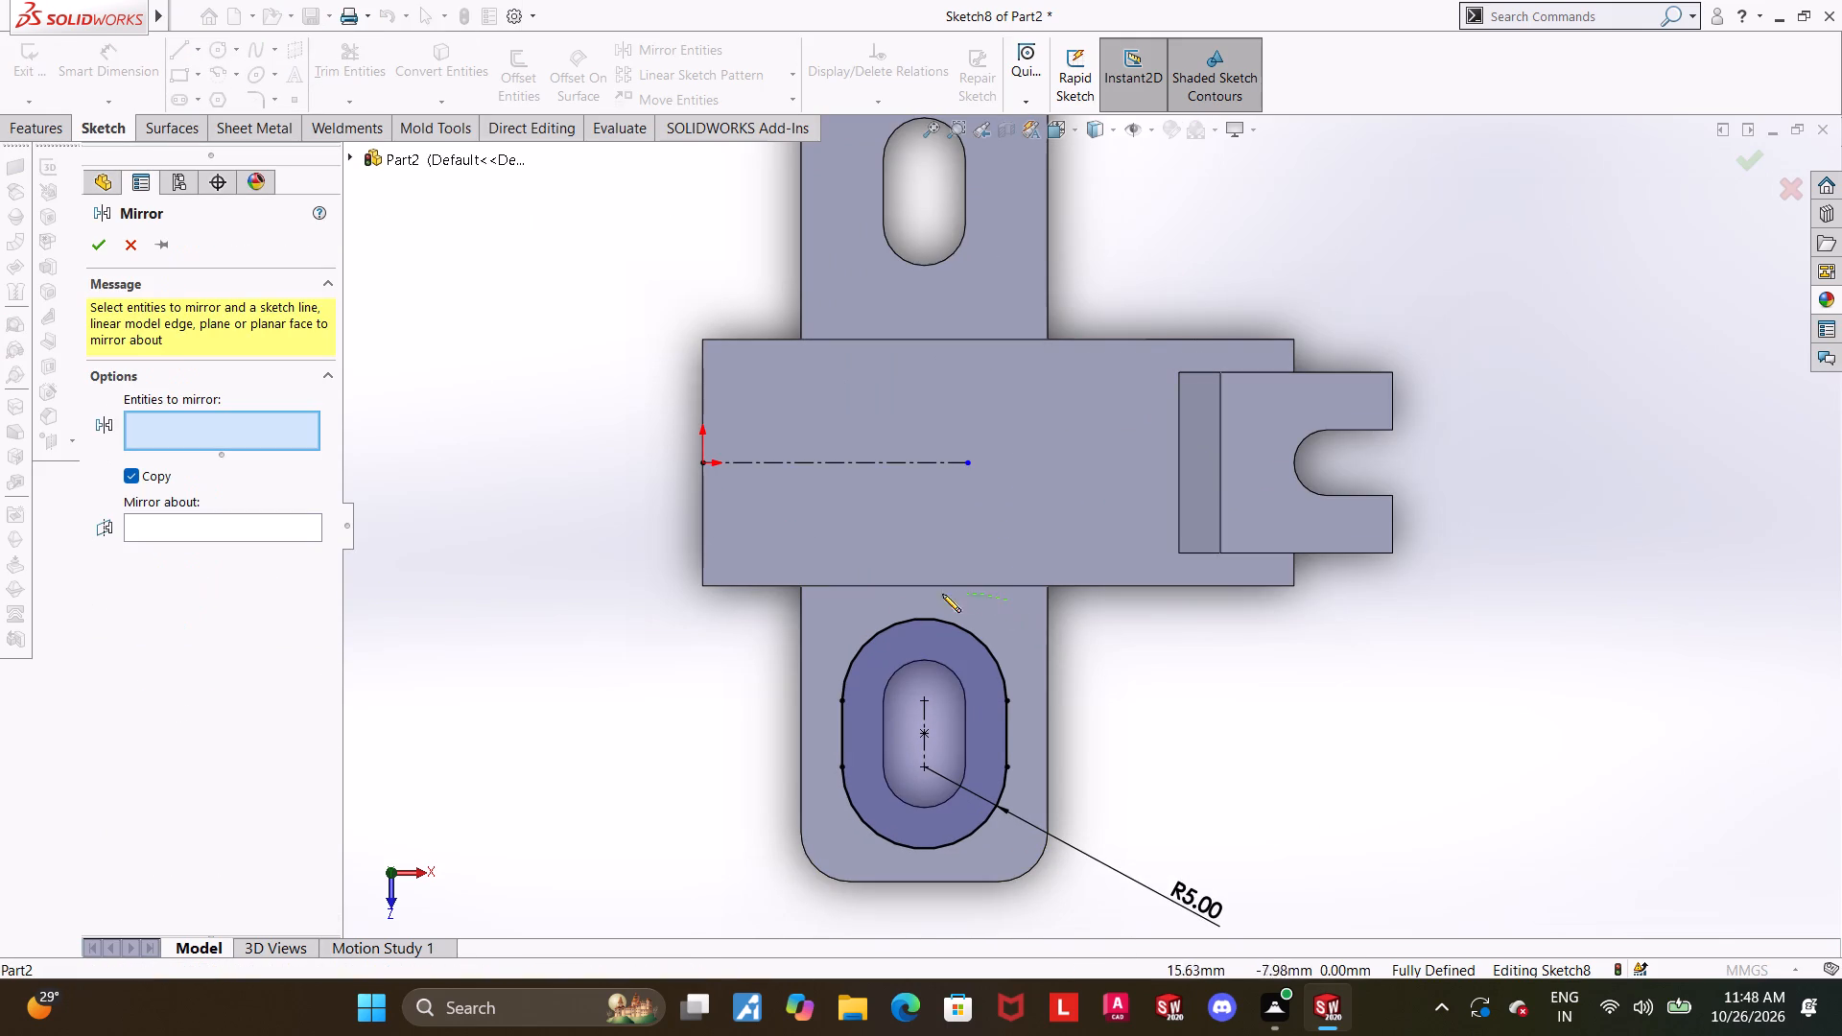
pyautogui.moveTo(942, 594); pyautogui.dragTo(1015, 860)
pyautogui.click(976, 833)
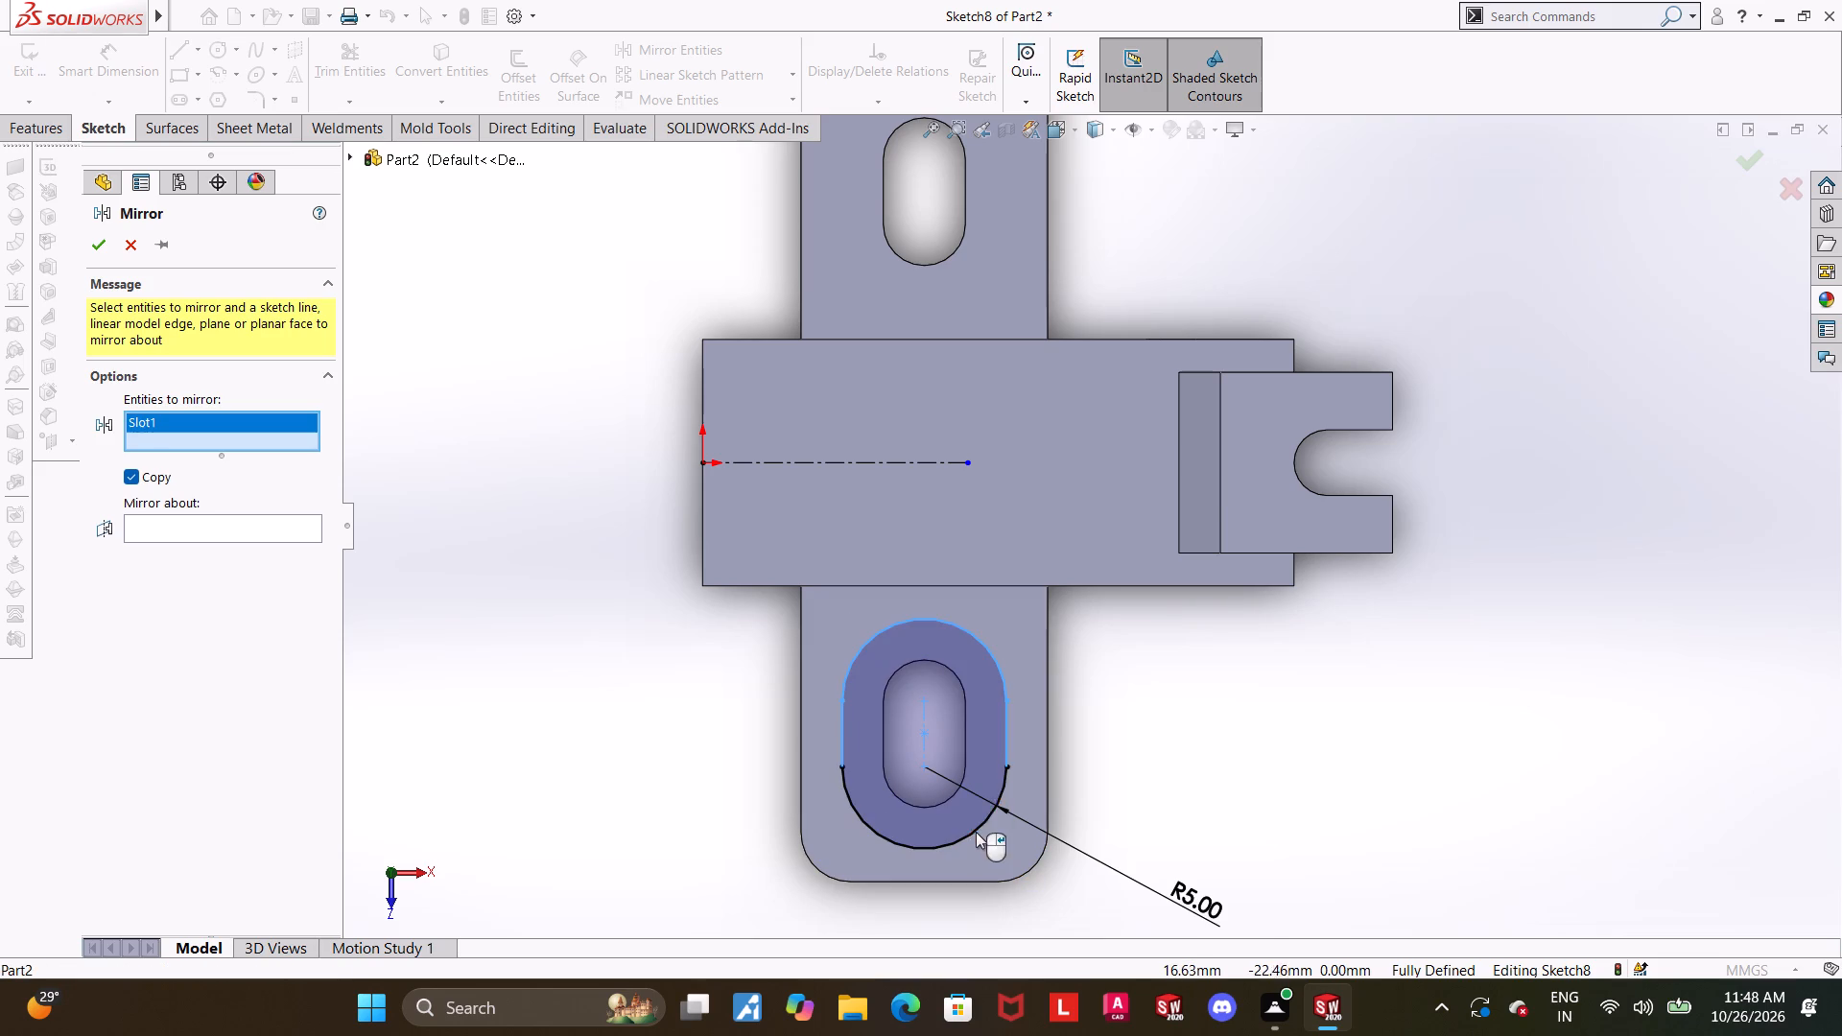
pyautogui.doubleClick(165, 518)
pyautogui.click(780, 463)
pyautogui.scroll(1, 813, 474)
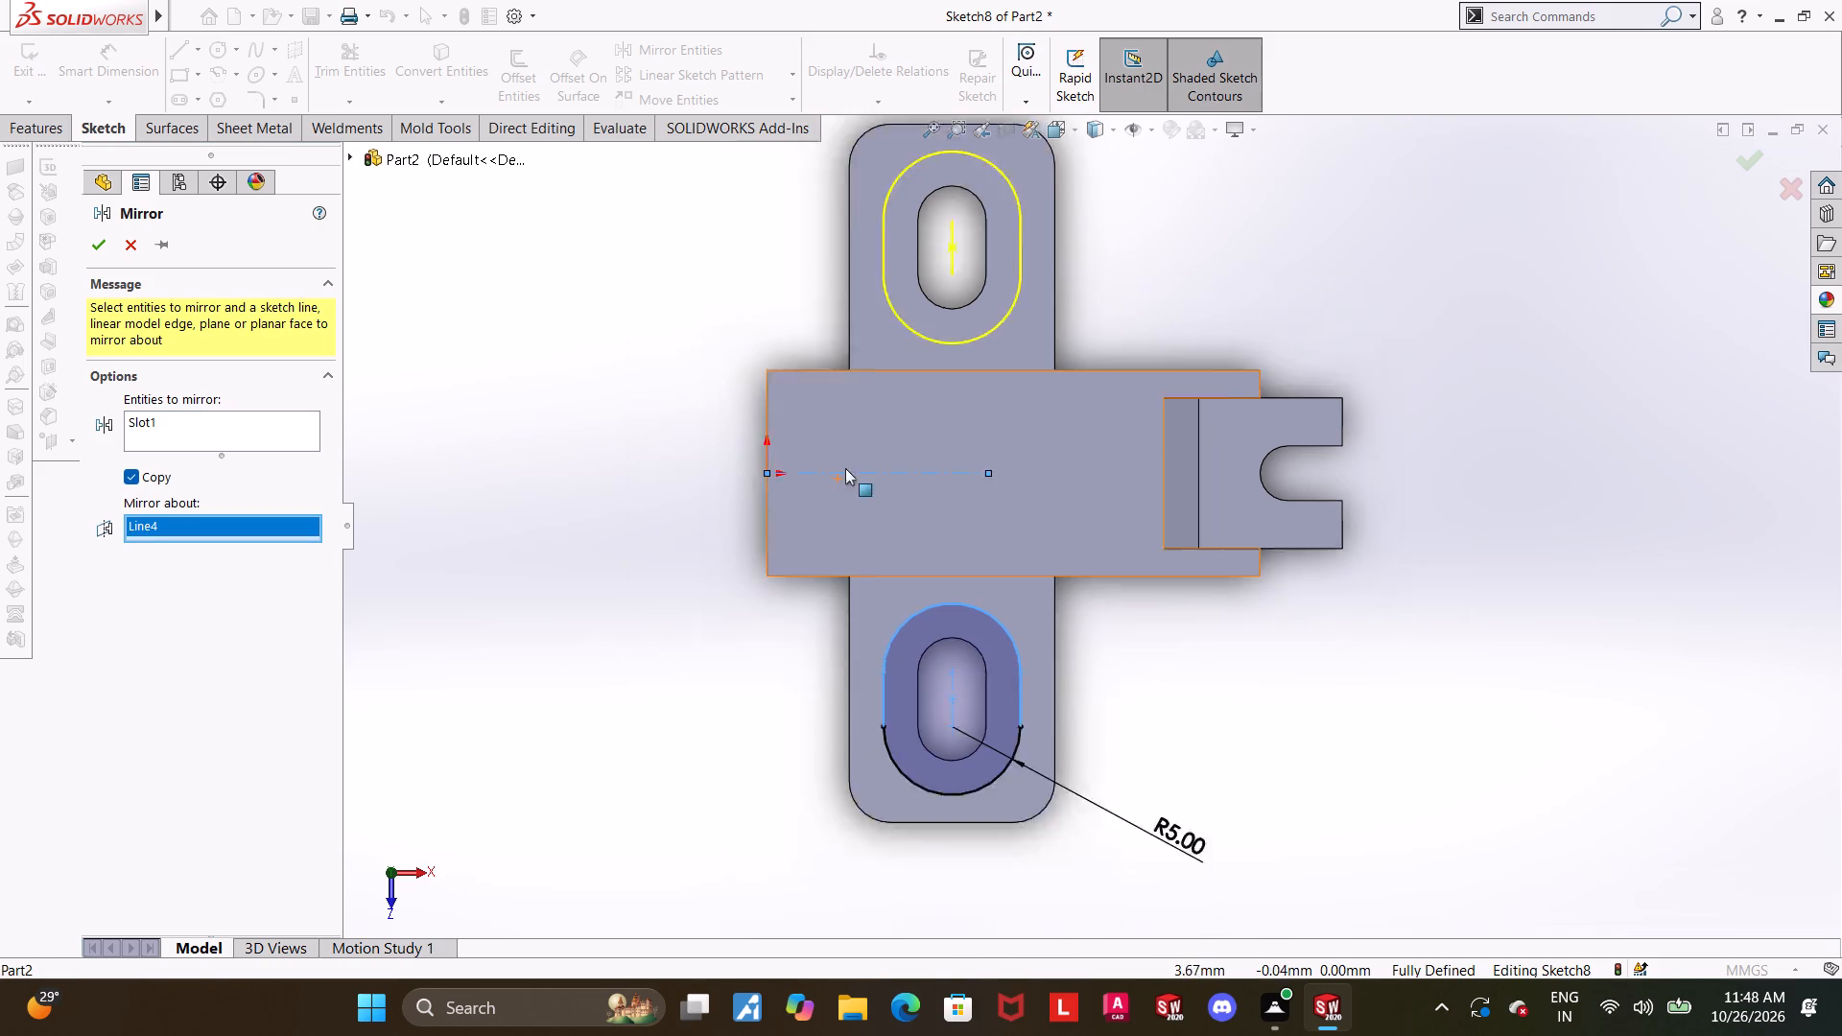
pyautogui.scroll(1, 845, 468)
pyautogui.click(98, 242)
pyautogui.click(1251, 537)
pyautogui.scroll(2, 1286, 601)
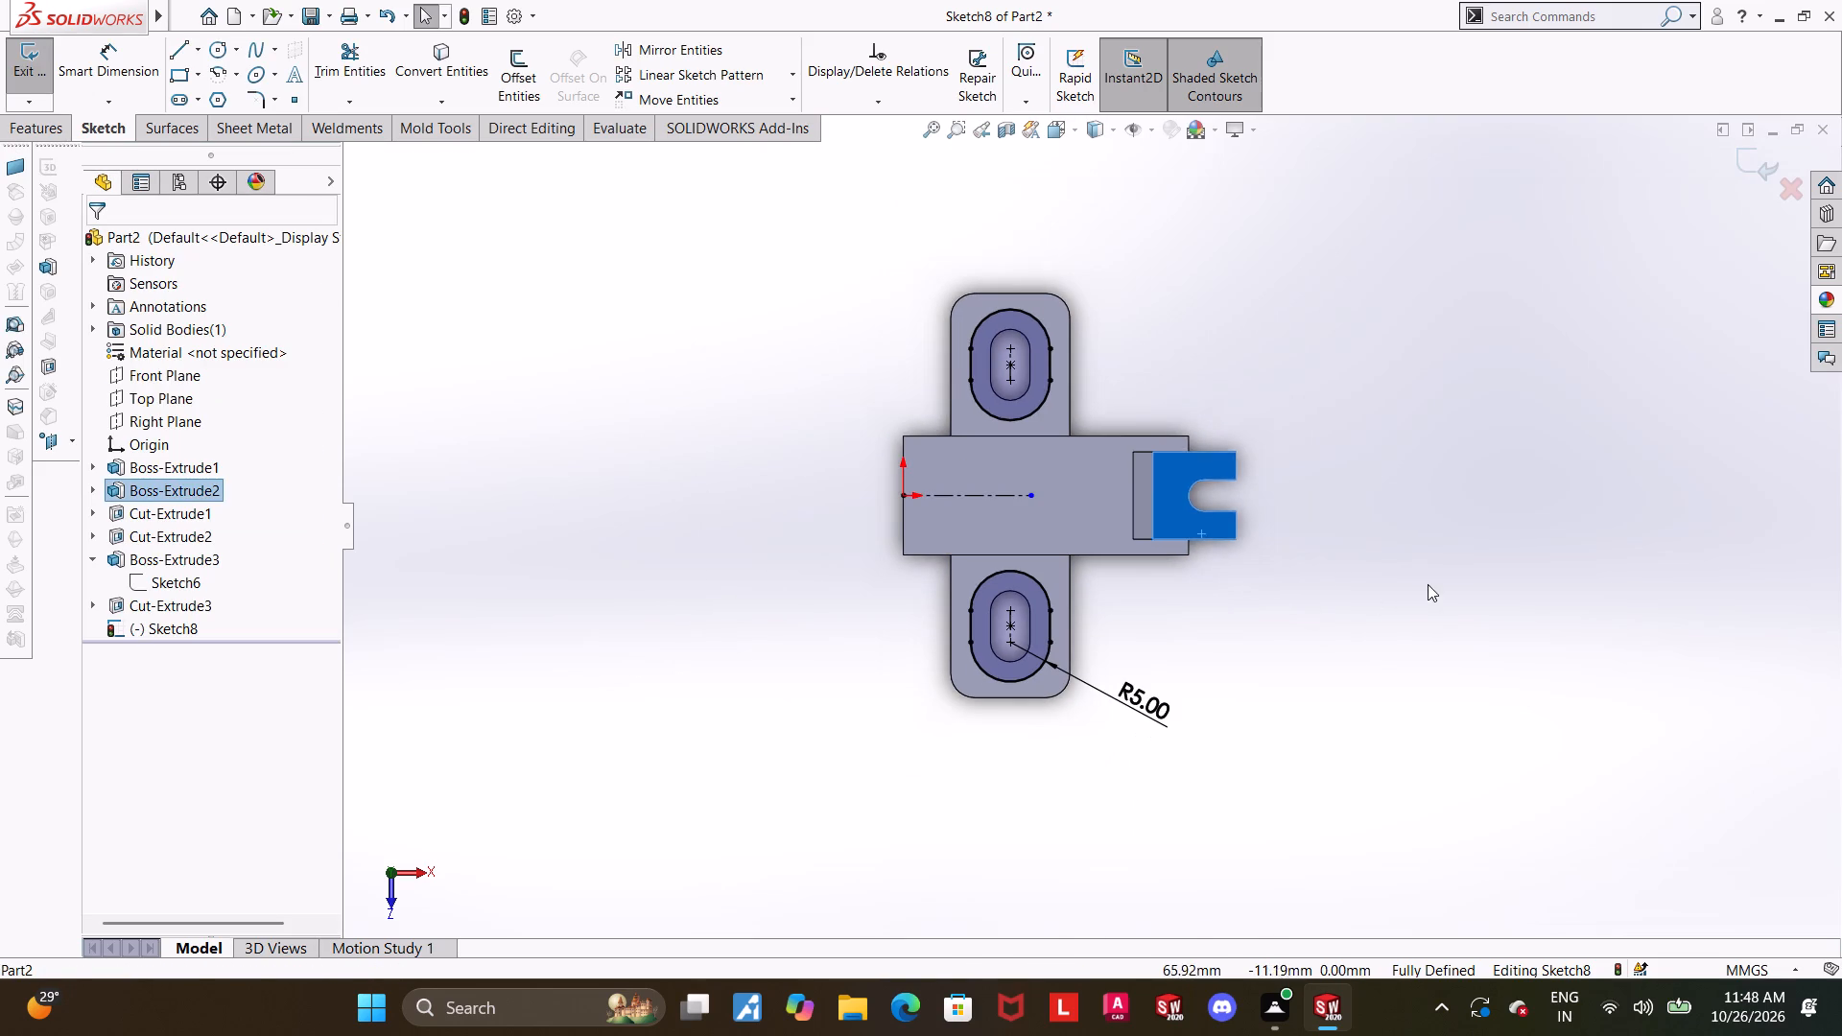
pyautogui.click(1428, 584)
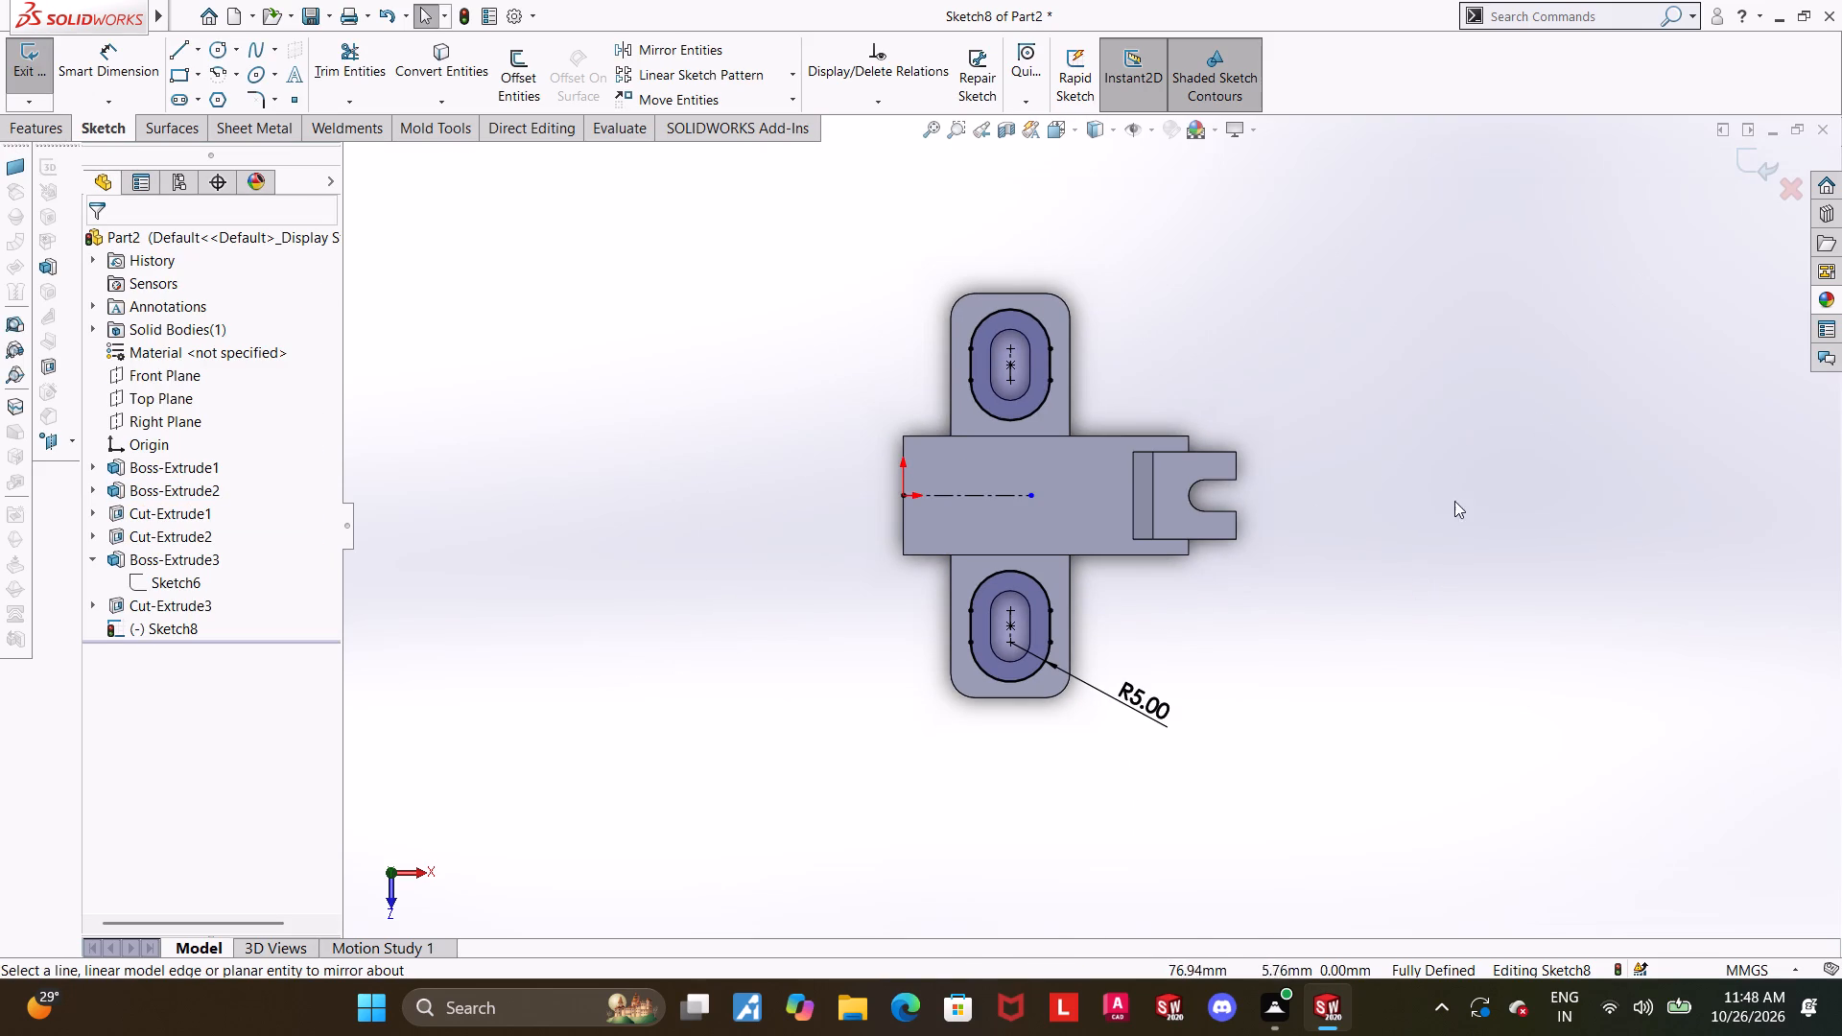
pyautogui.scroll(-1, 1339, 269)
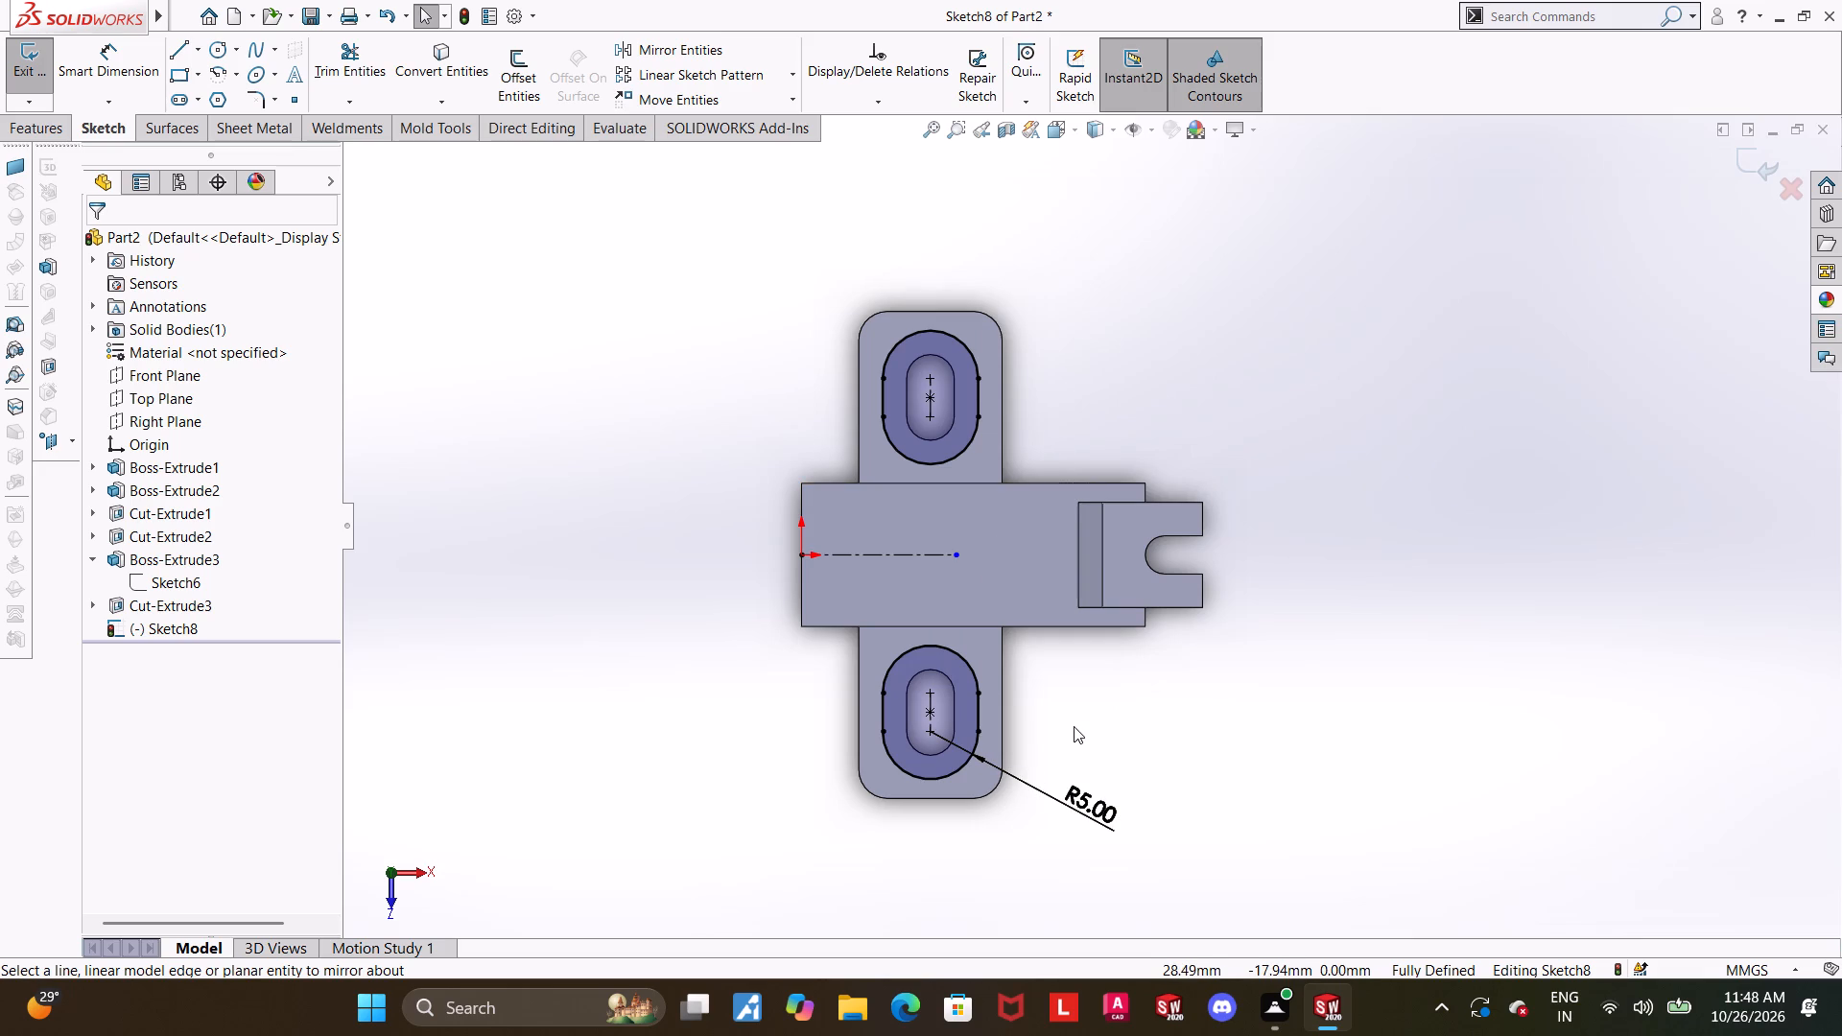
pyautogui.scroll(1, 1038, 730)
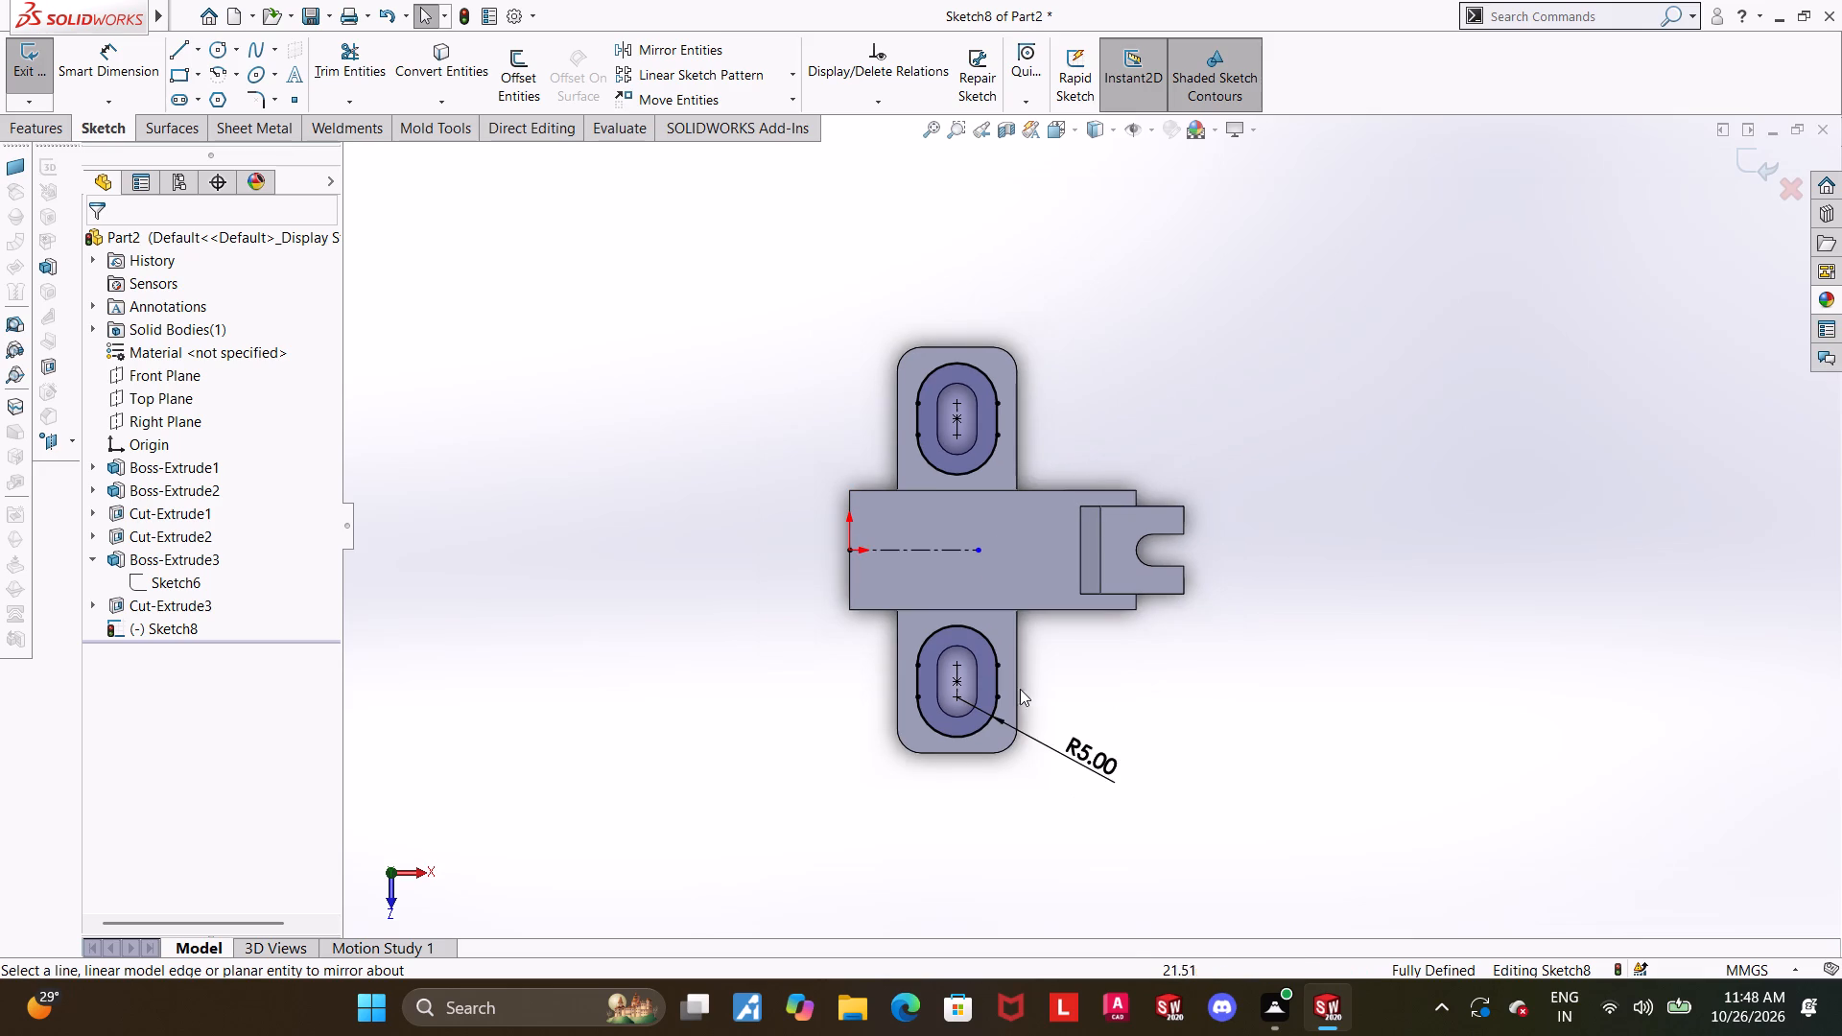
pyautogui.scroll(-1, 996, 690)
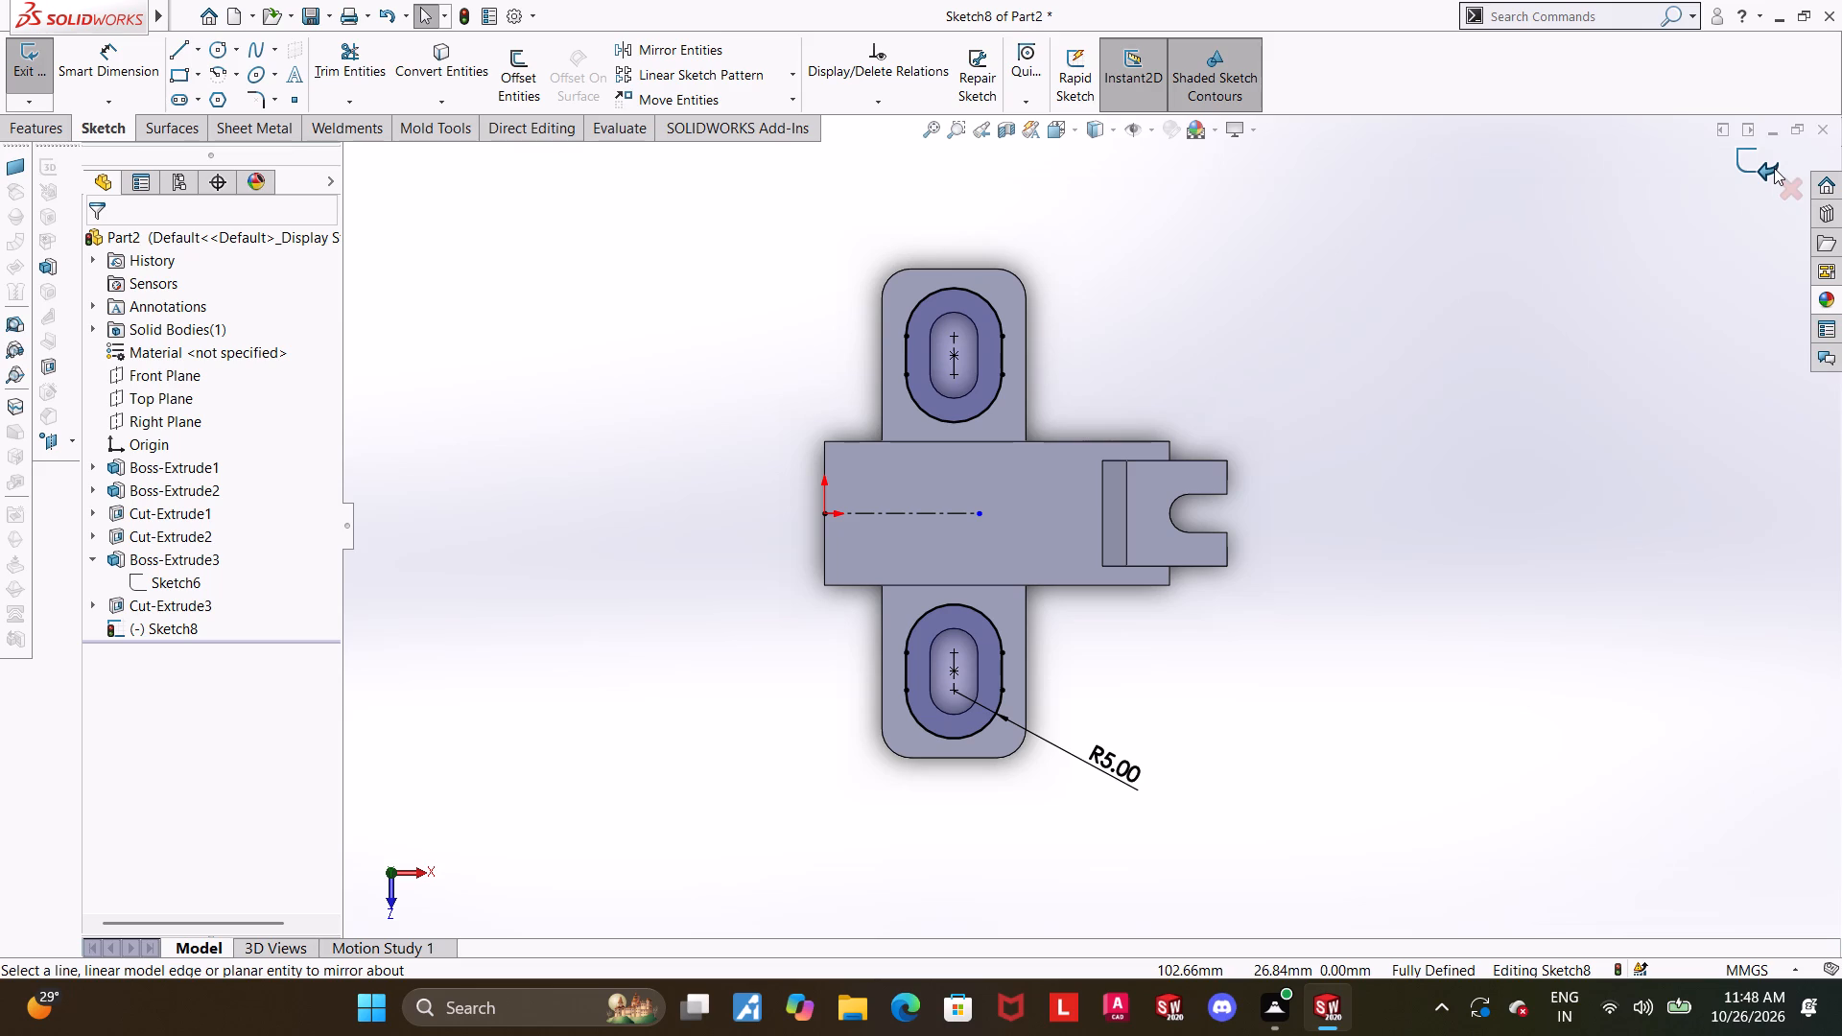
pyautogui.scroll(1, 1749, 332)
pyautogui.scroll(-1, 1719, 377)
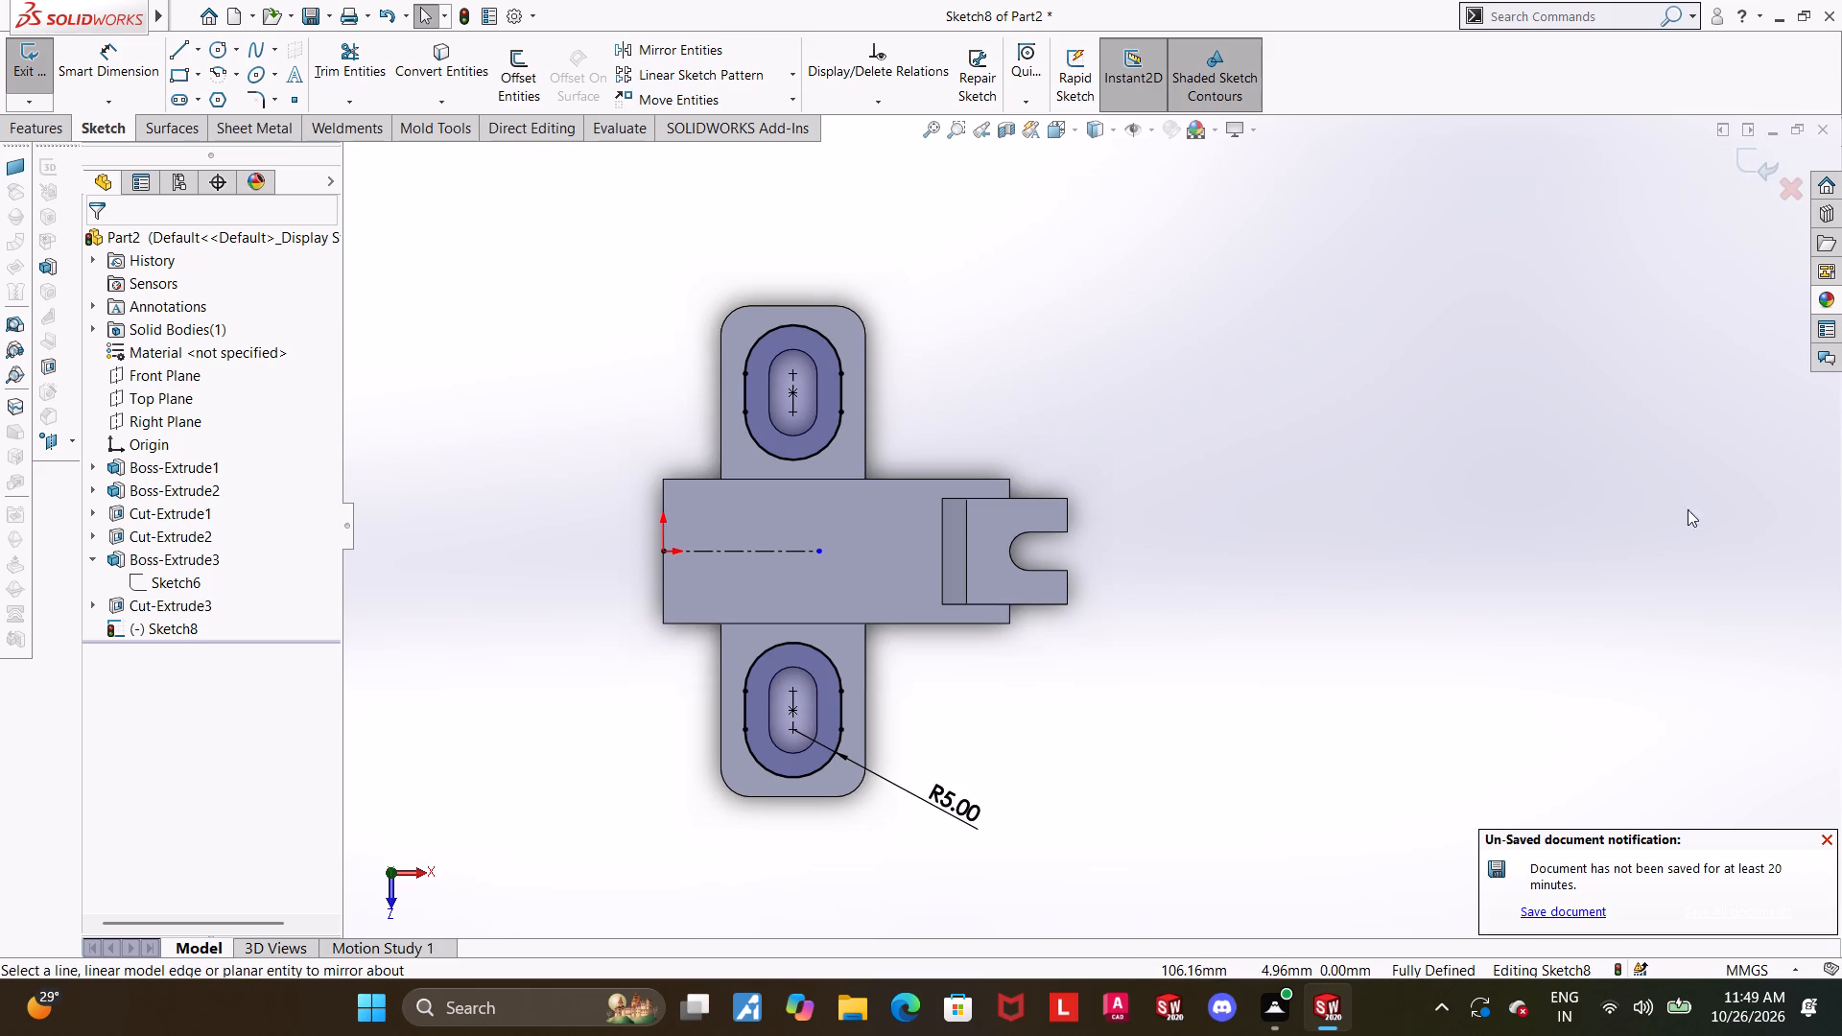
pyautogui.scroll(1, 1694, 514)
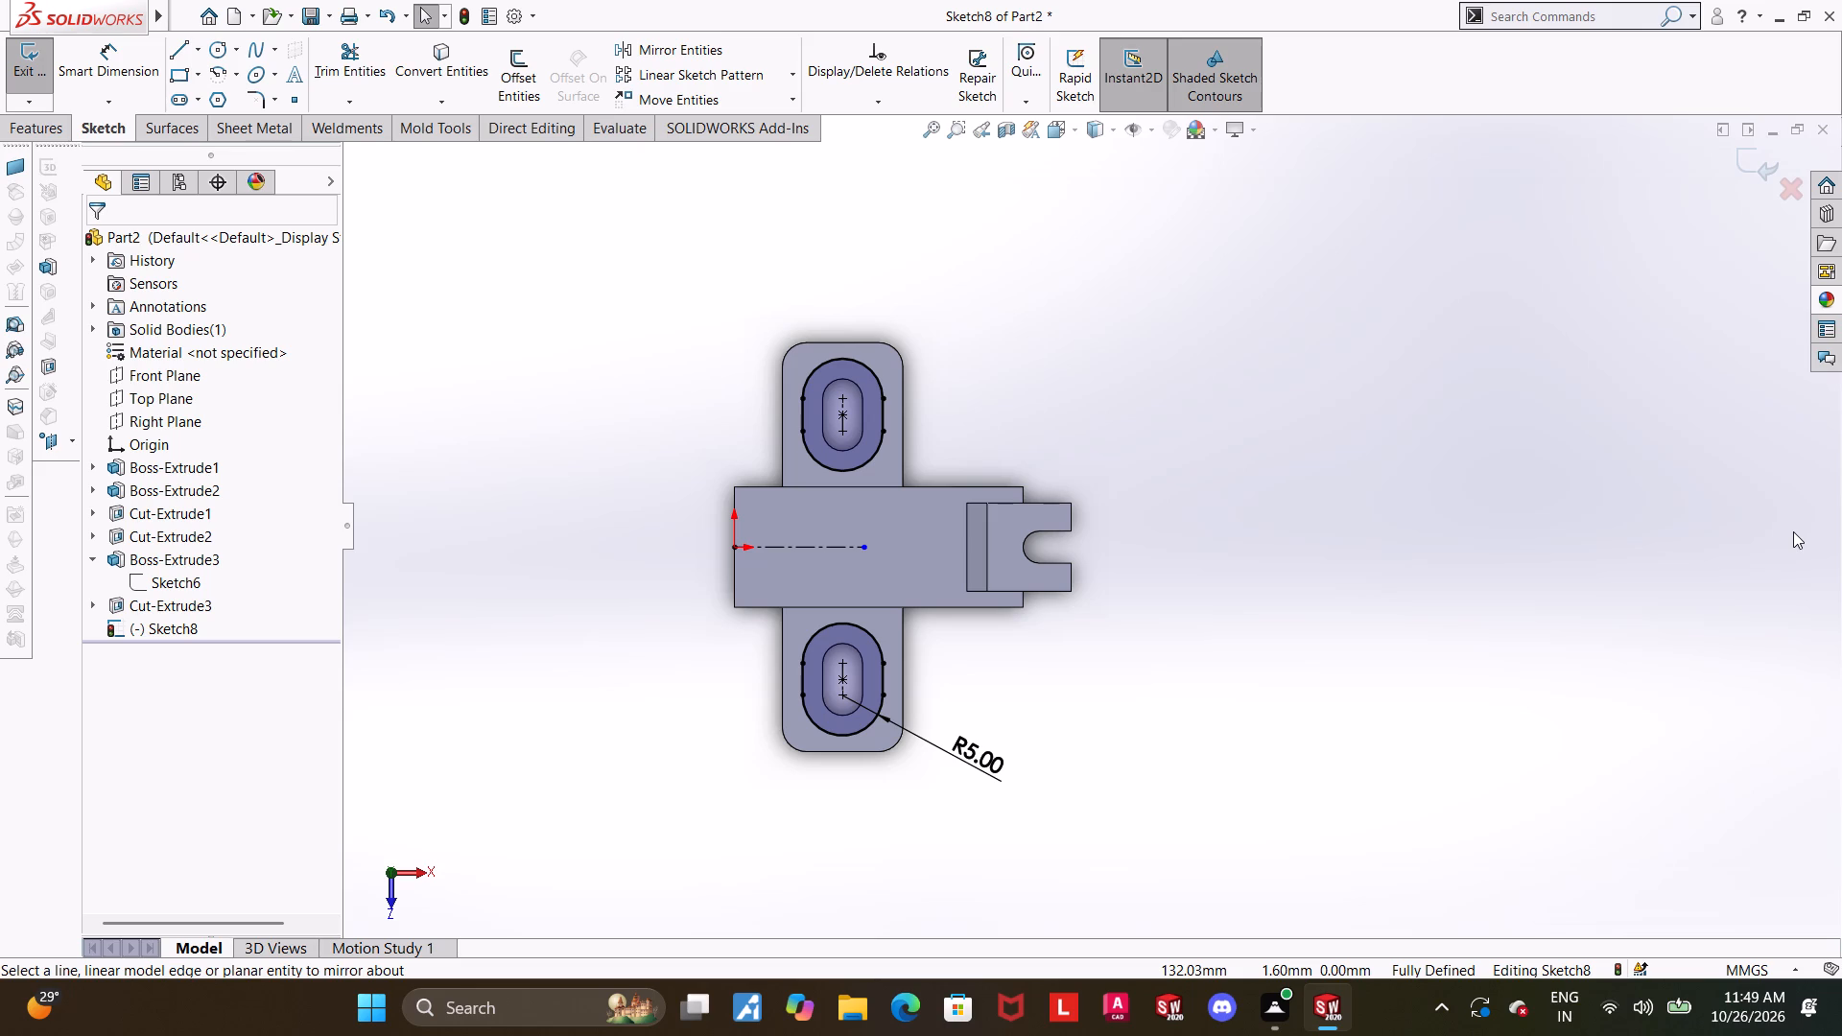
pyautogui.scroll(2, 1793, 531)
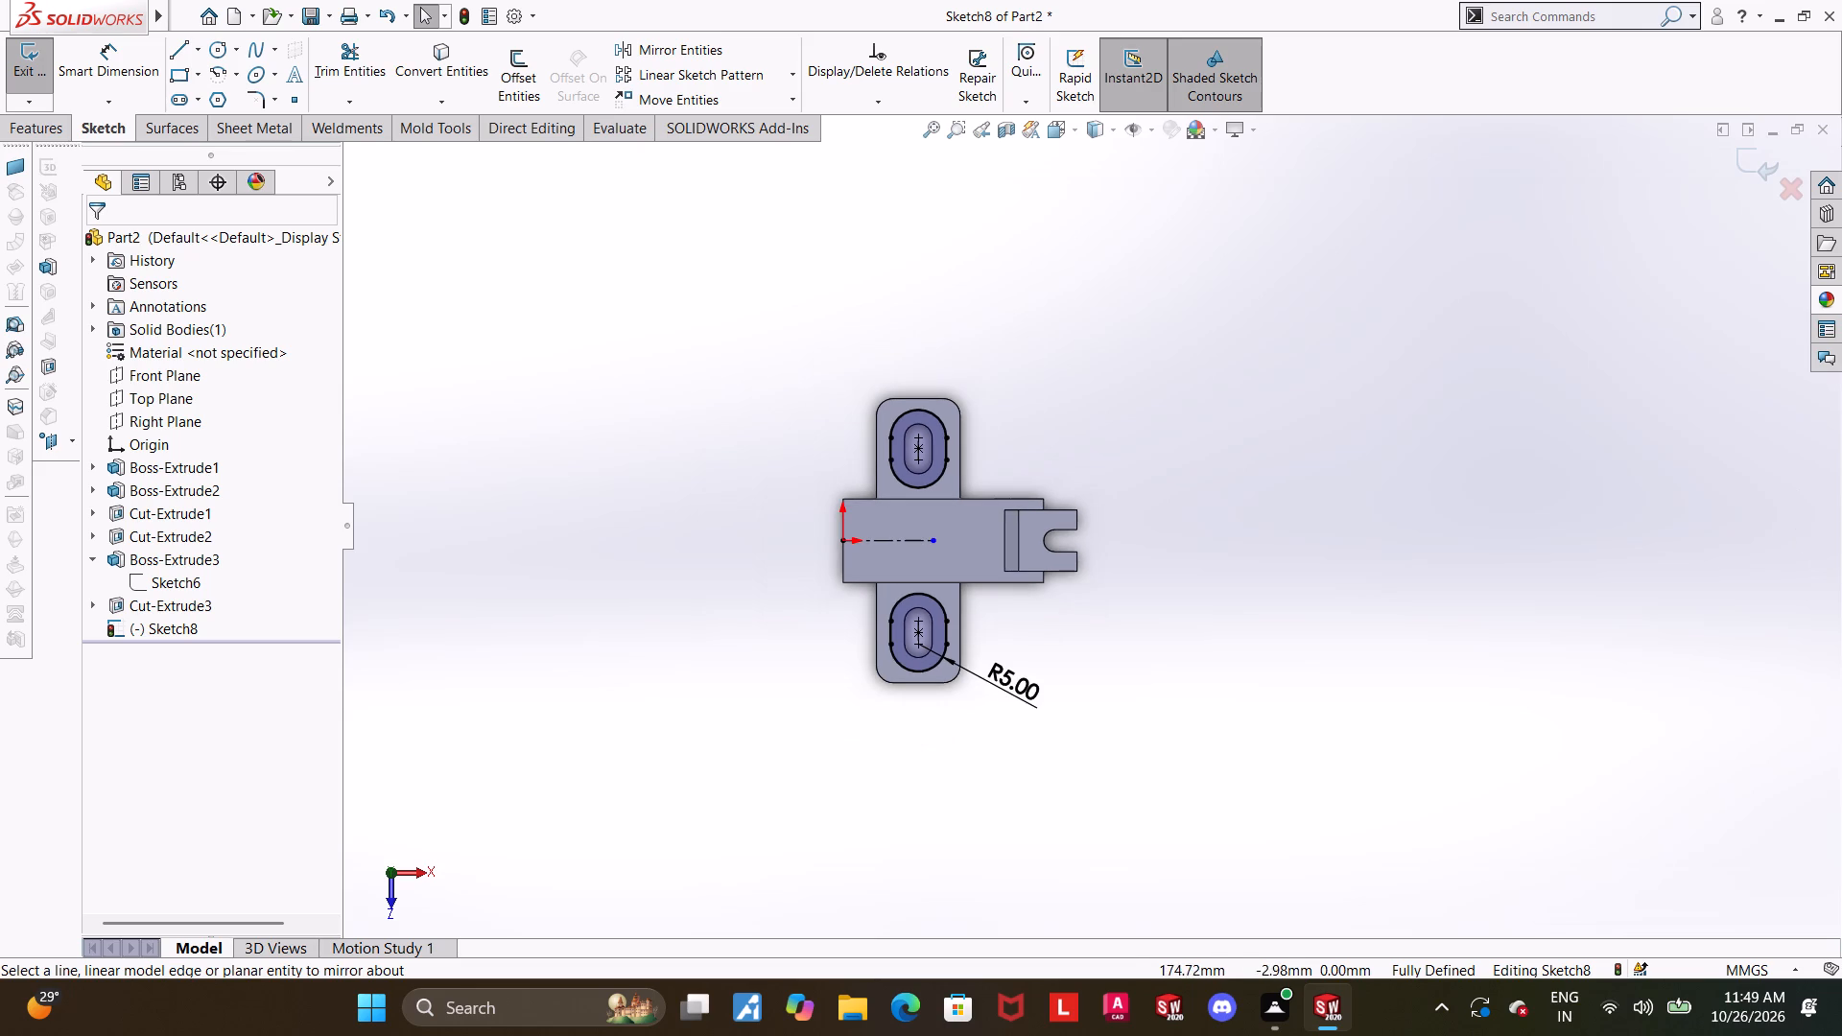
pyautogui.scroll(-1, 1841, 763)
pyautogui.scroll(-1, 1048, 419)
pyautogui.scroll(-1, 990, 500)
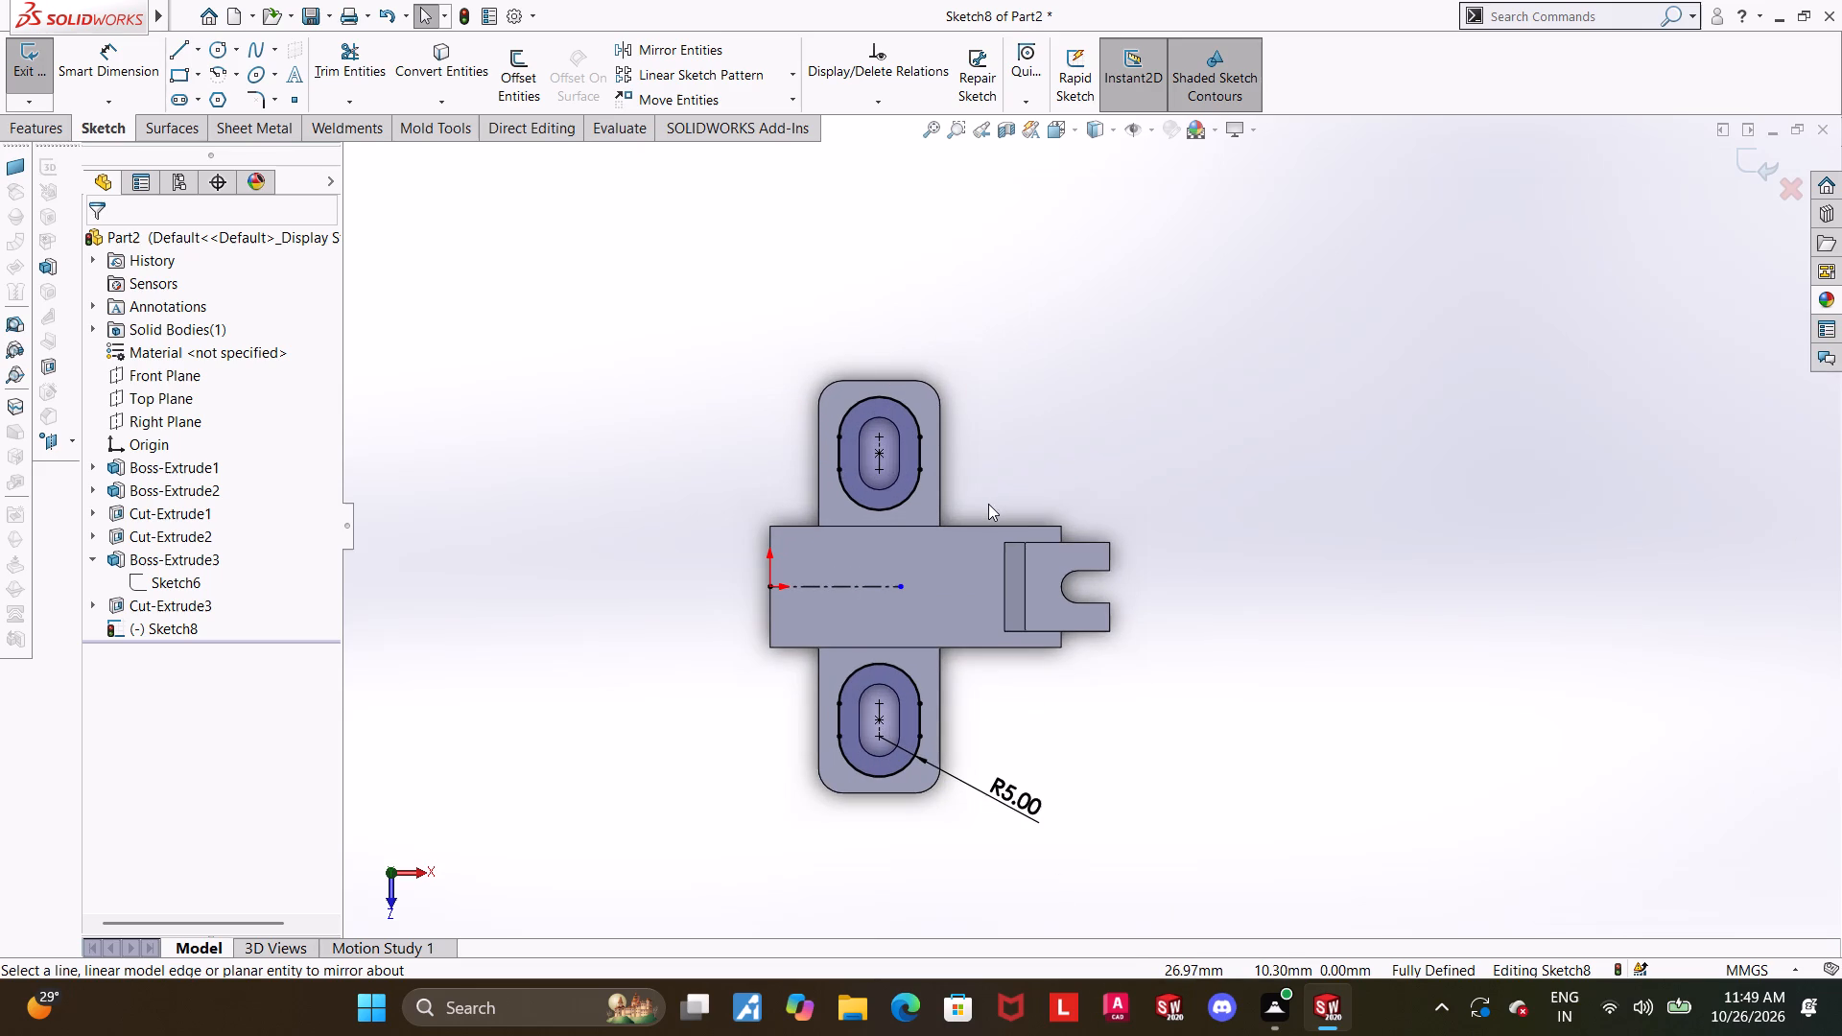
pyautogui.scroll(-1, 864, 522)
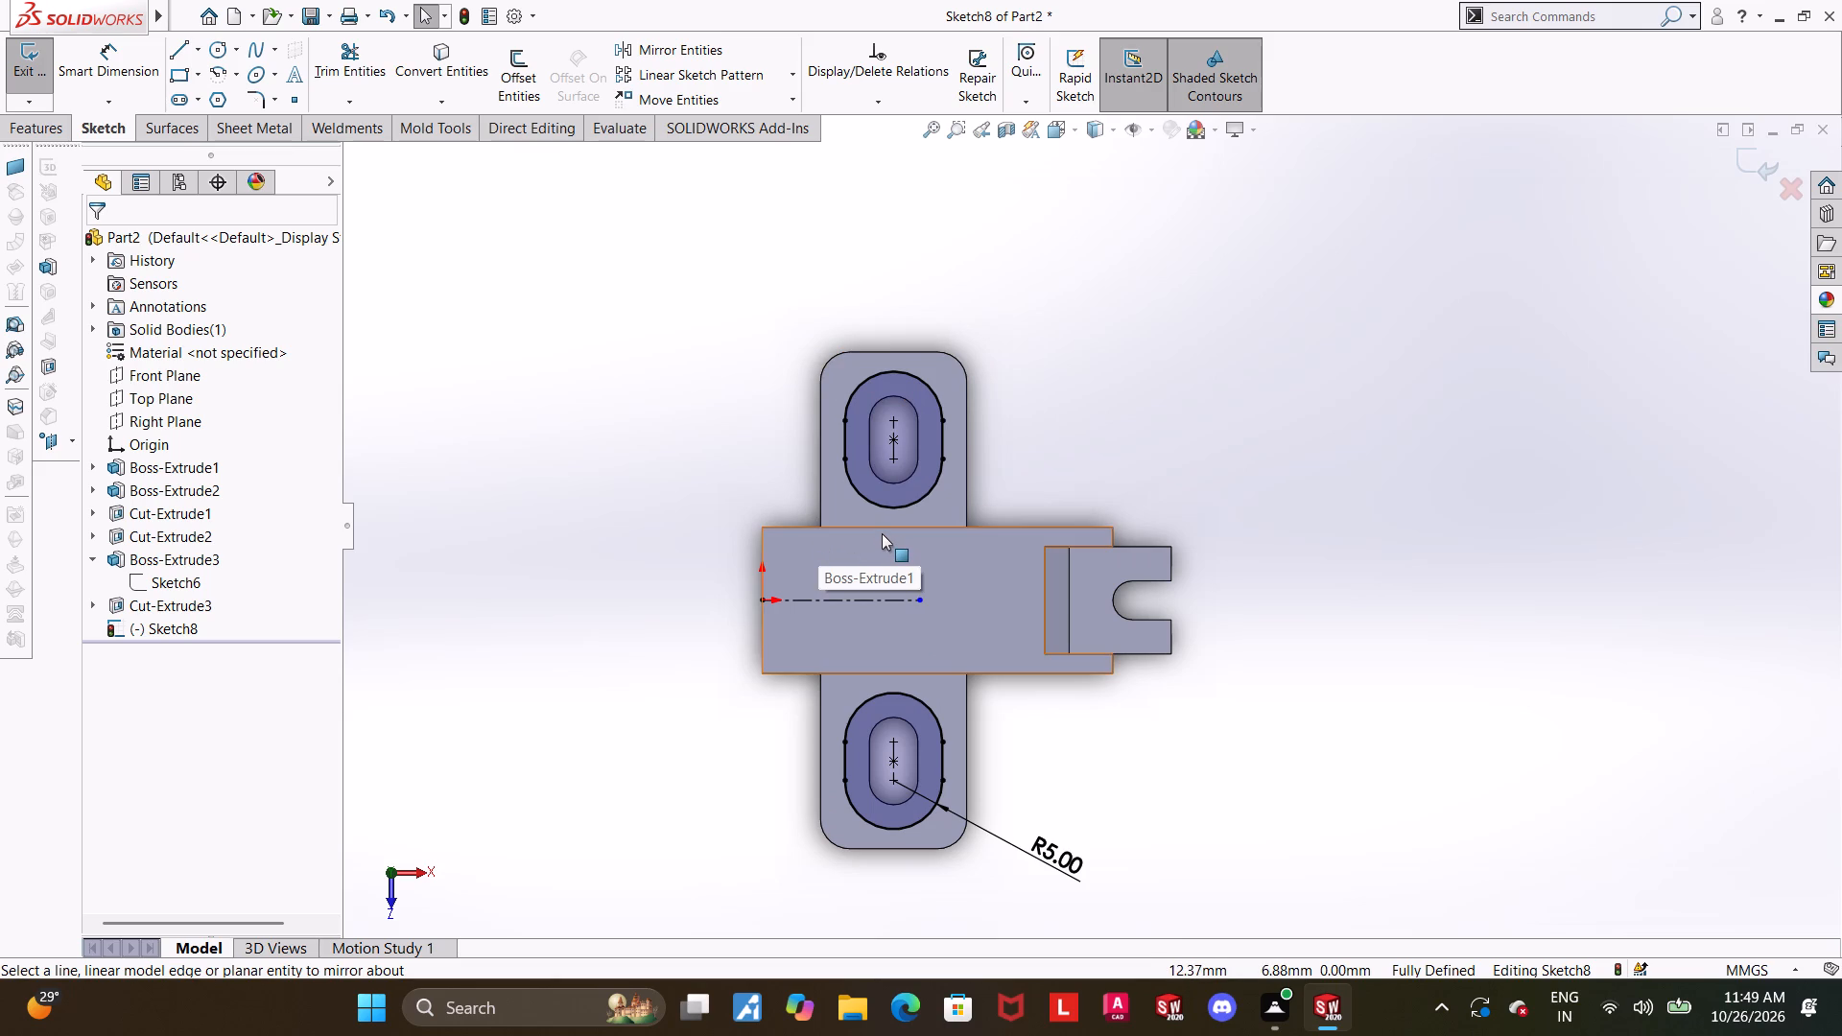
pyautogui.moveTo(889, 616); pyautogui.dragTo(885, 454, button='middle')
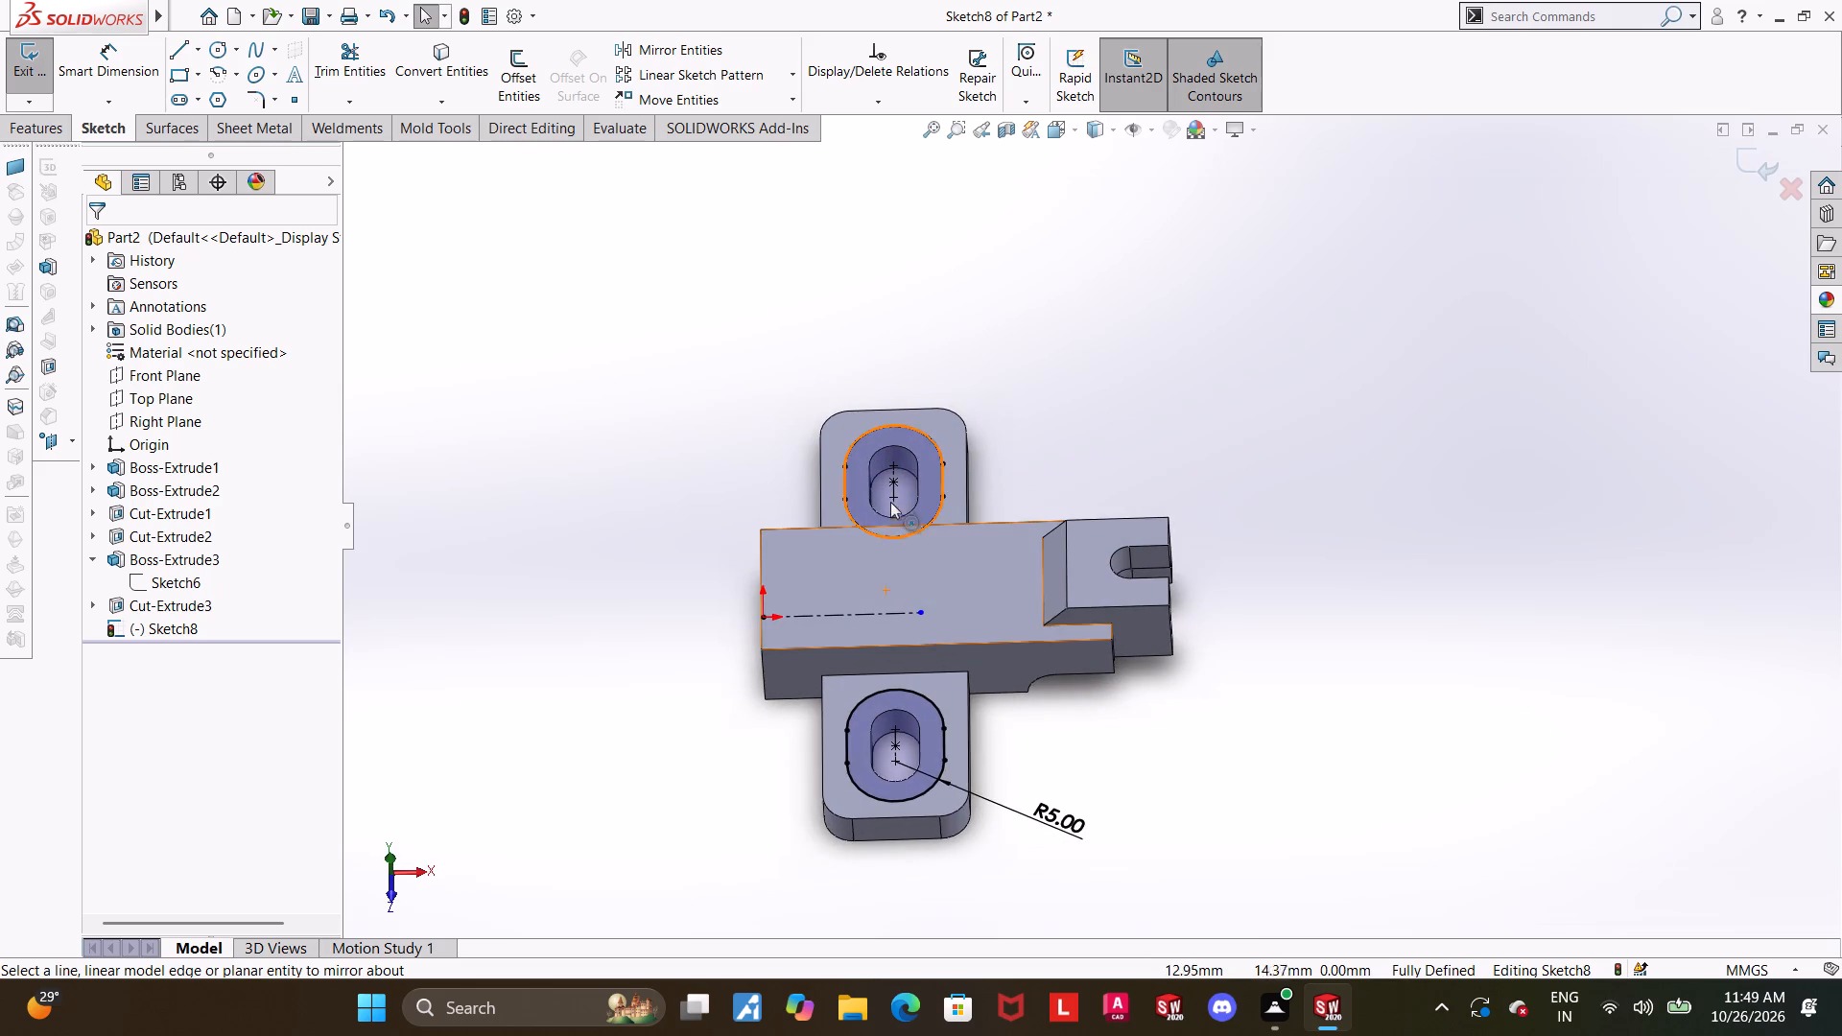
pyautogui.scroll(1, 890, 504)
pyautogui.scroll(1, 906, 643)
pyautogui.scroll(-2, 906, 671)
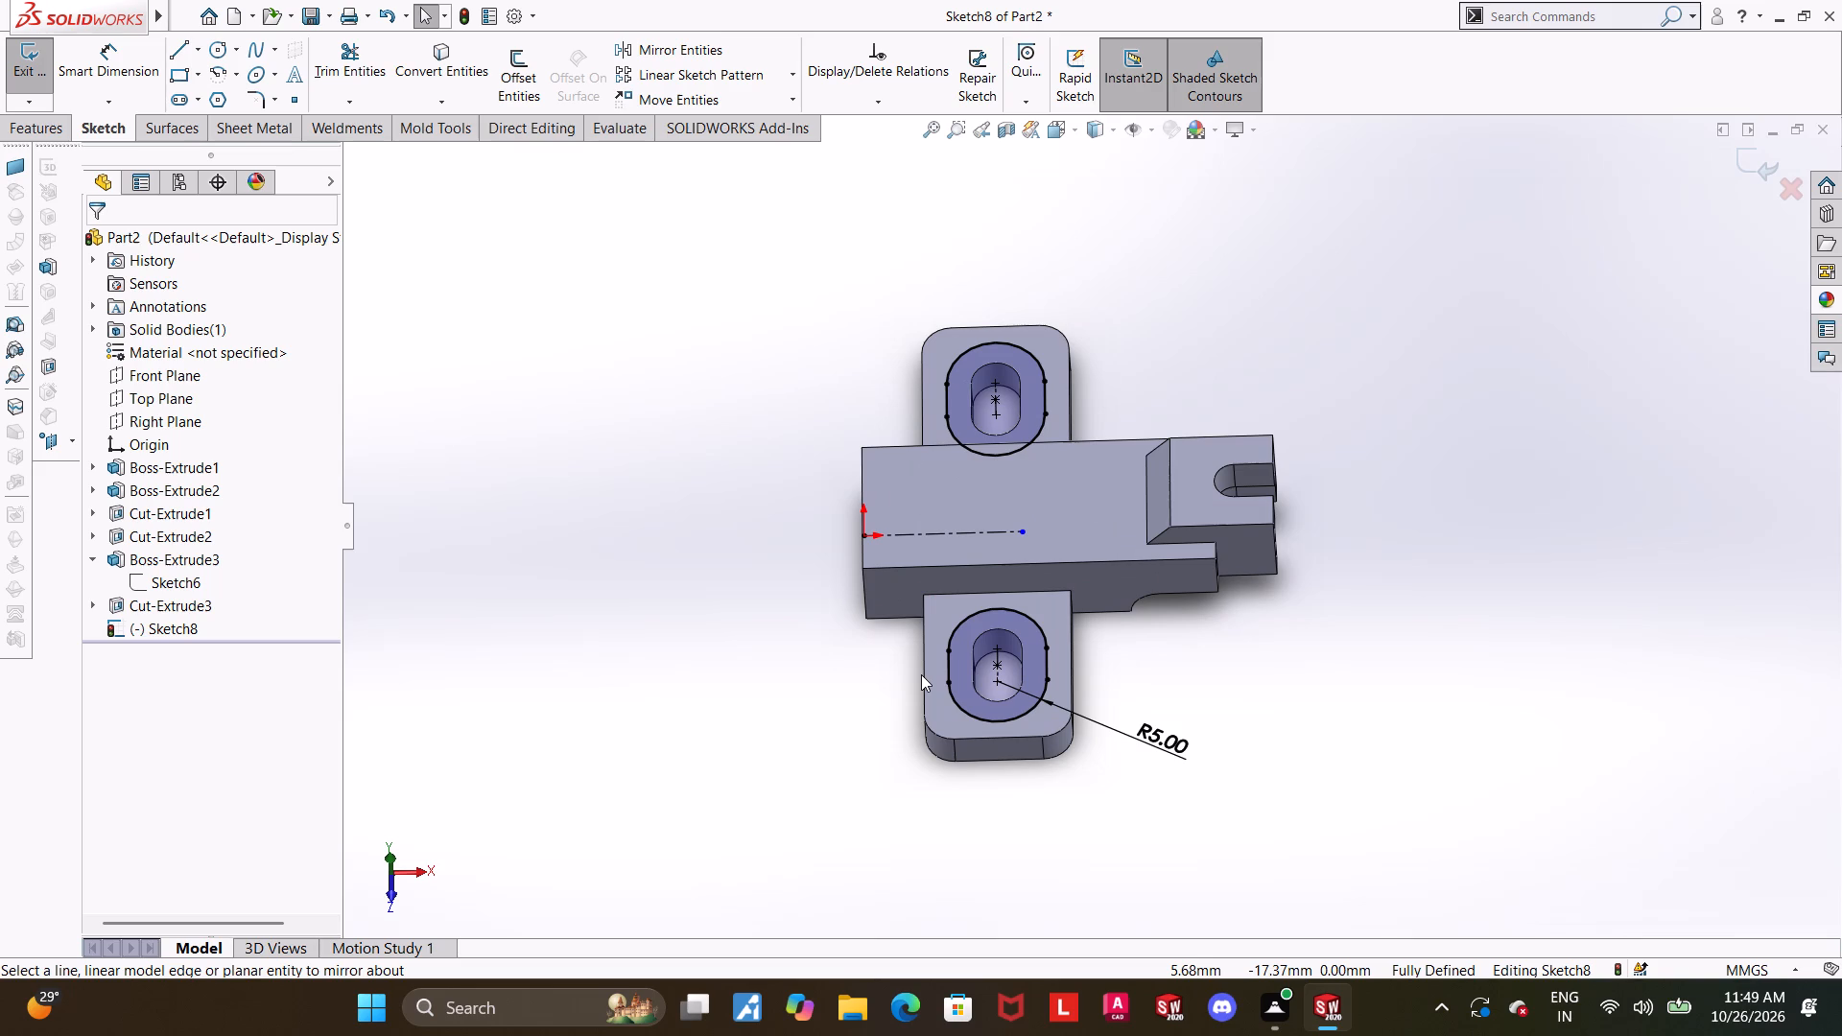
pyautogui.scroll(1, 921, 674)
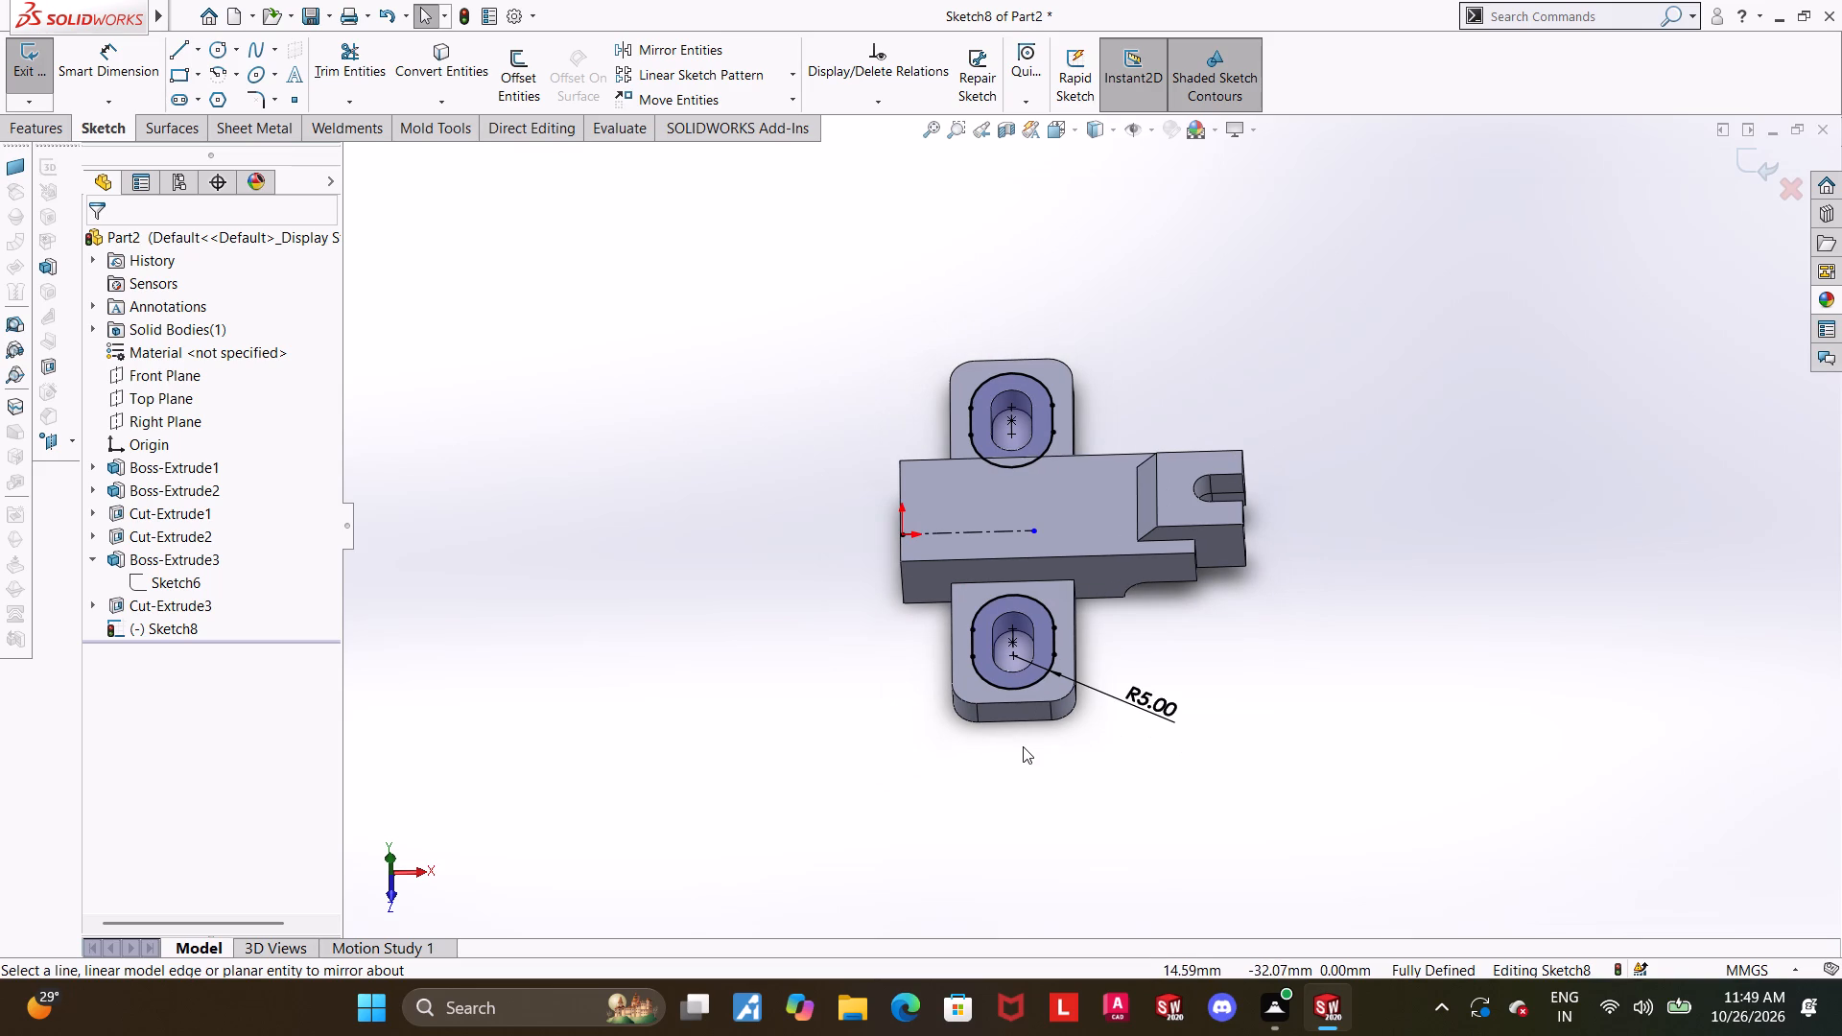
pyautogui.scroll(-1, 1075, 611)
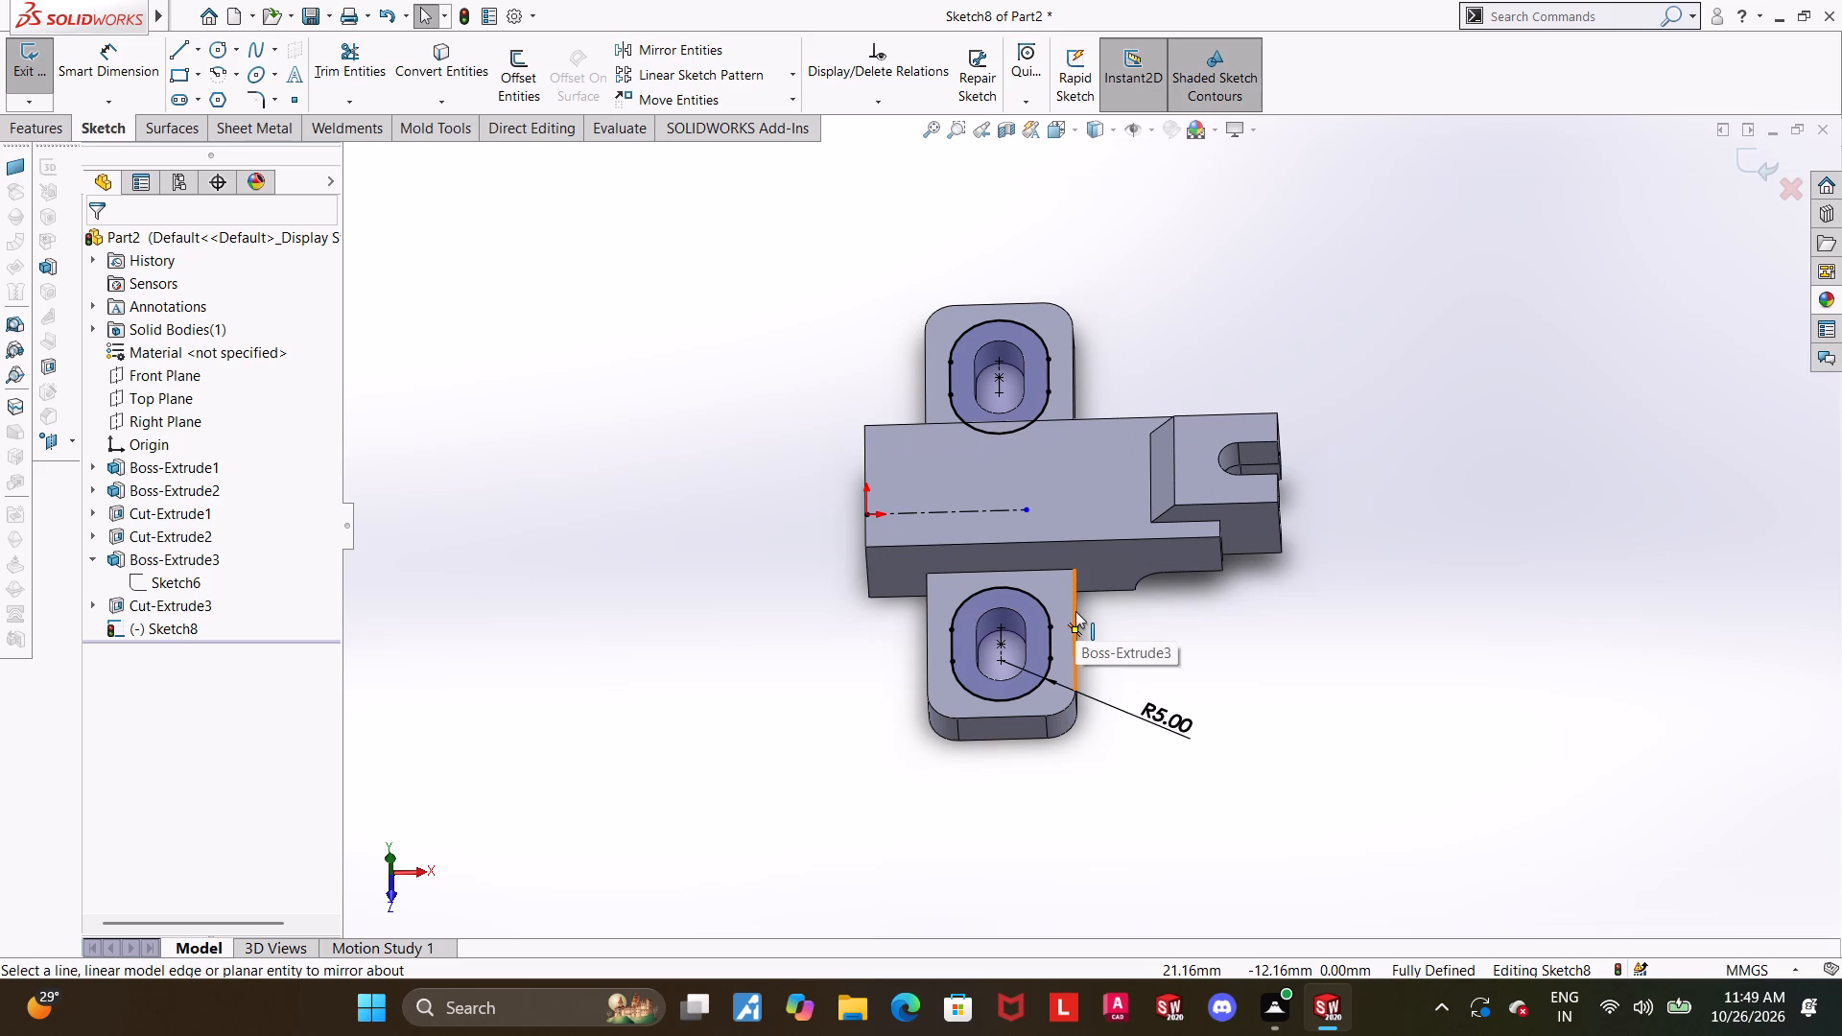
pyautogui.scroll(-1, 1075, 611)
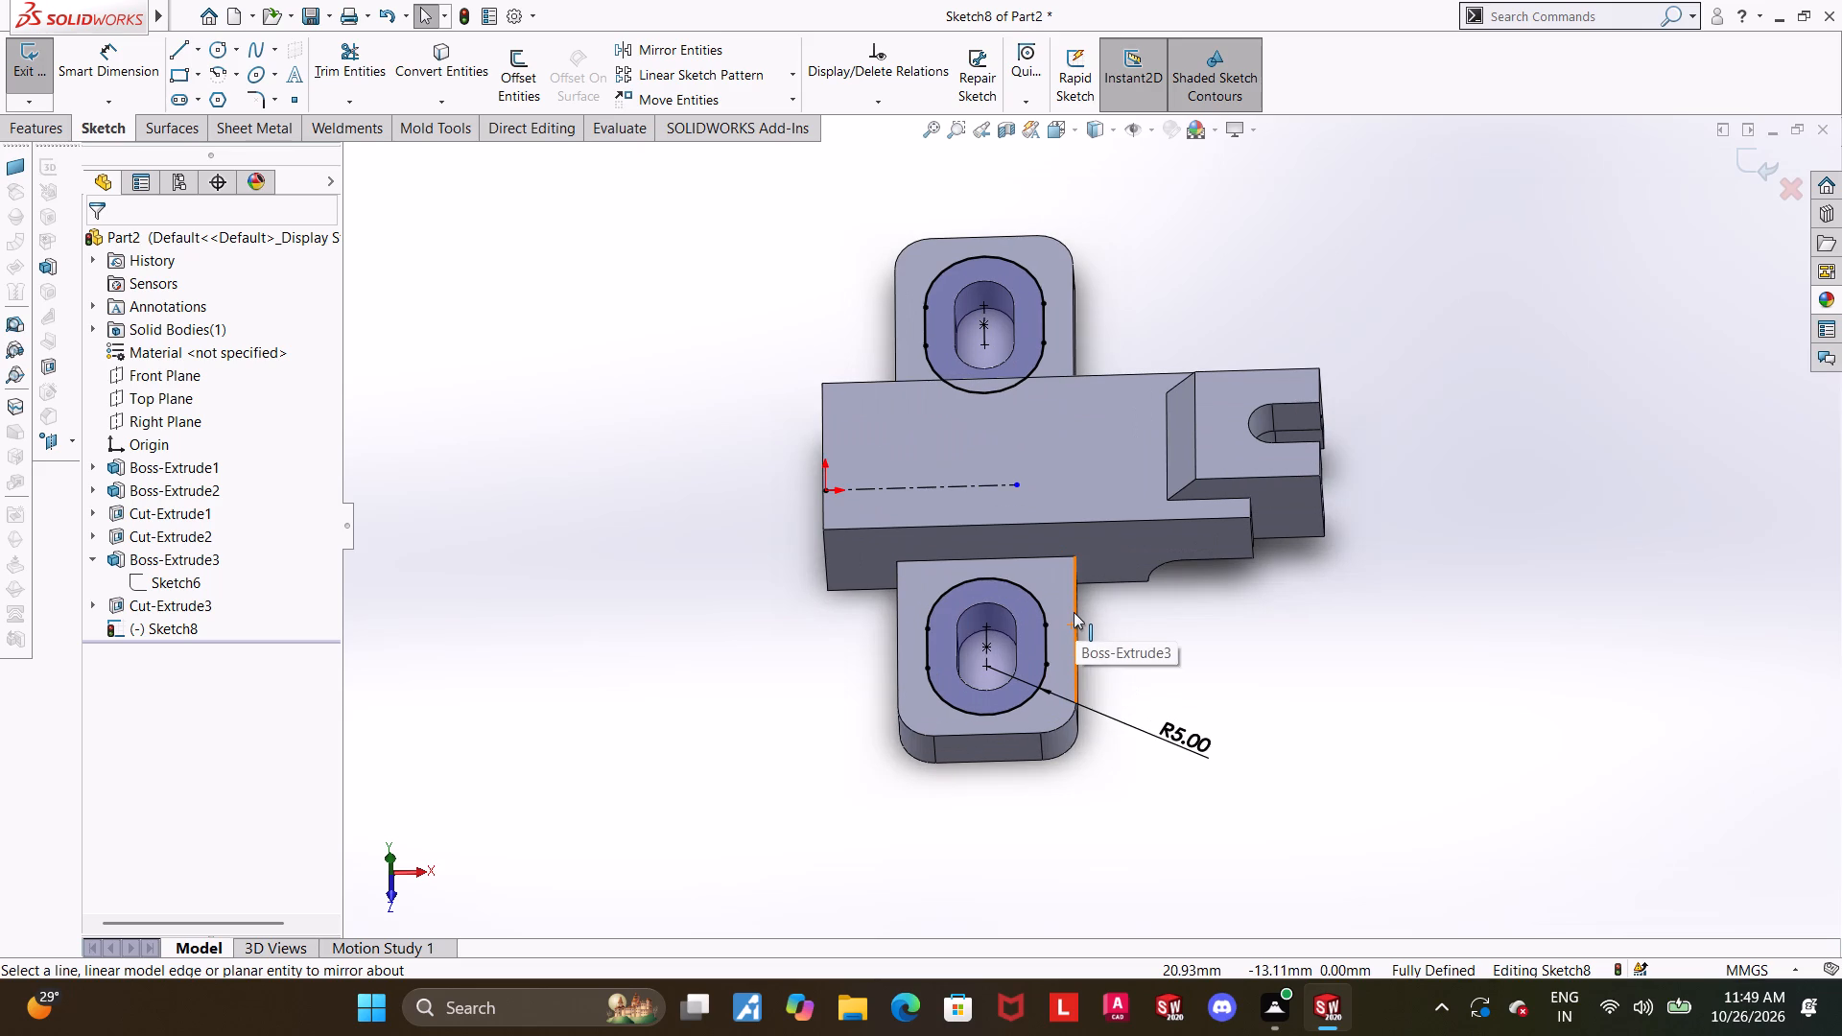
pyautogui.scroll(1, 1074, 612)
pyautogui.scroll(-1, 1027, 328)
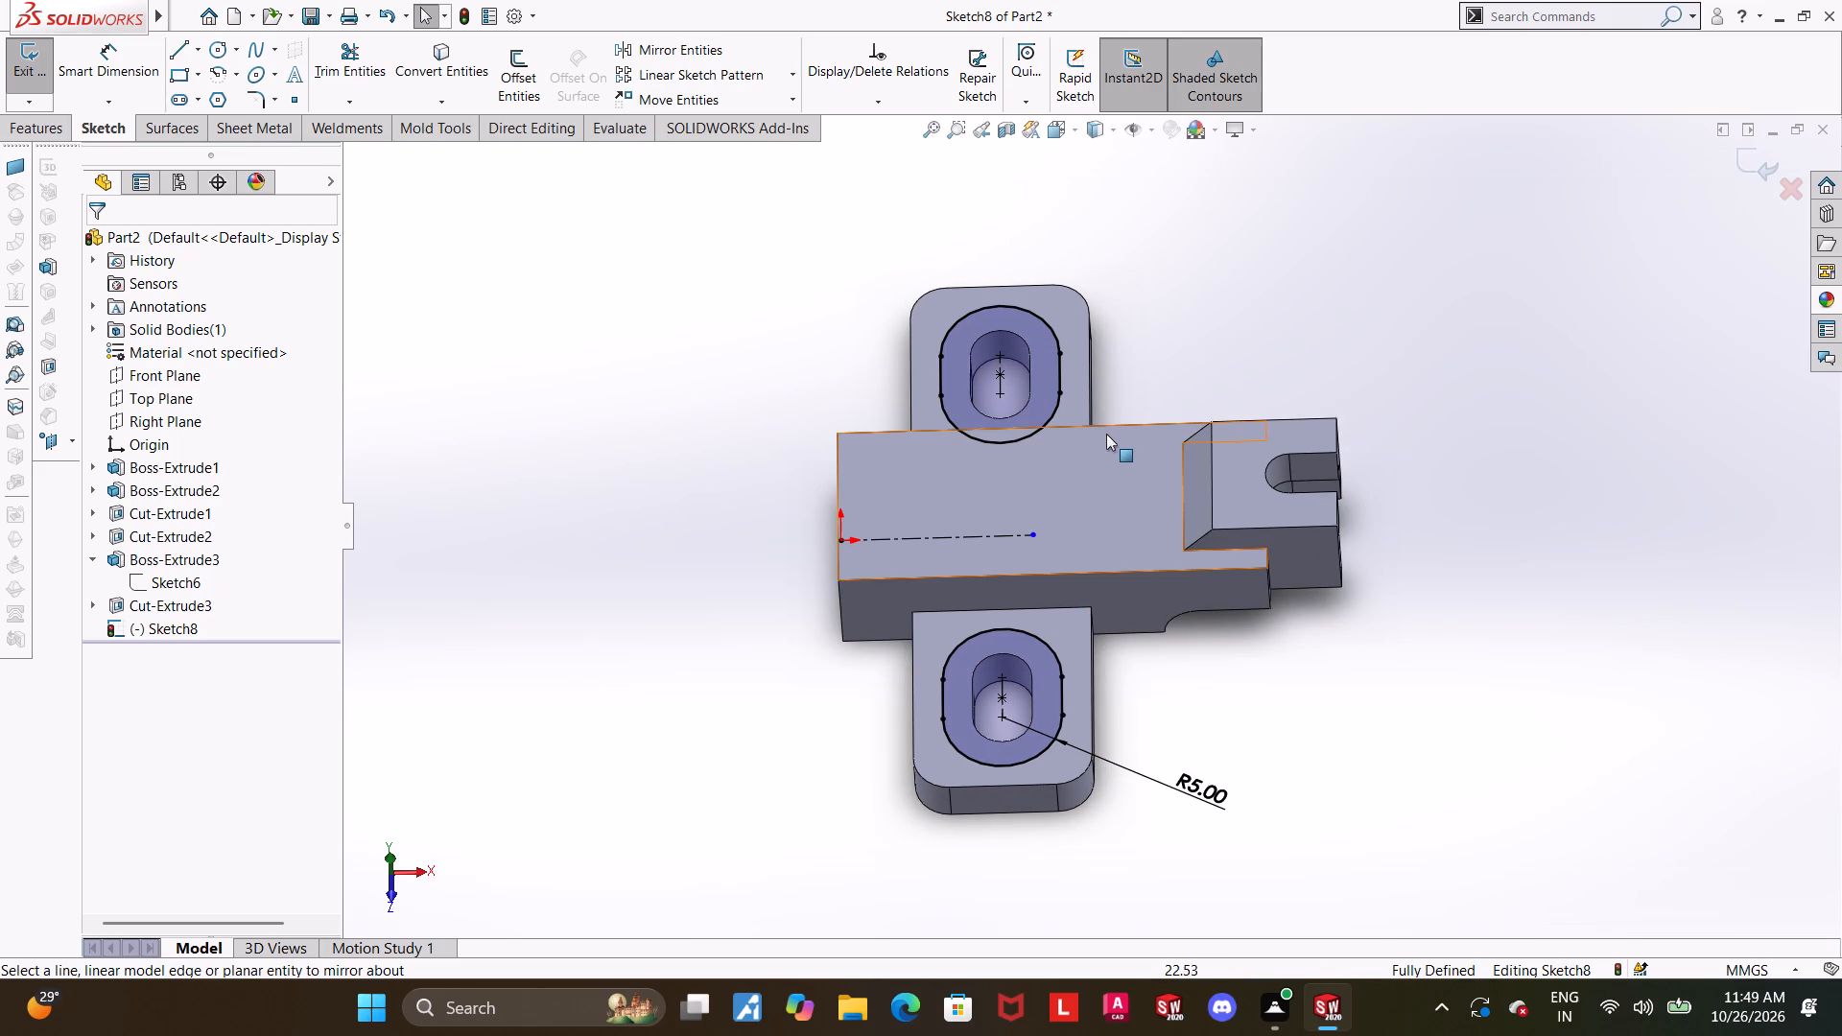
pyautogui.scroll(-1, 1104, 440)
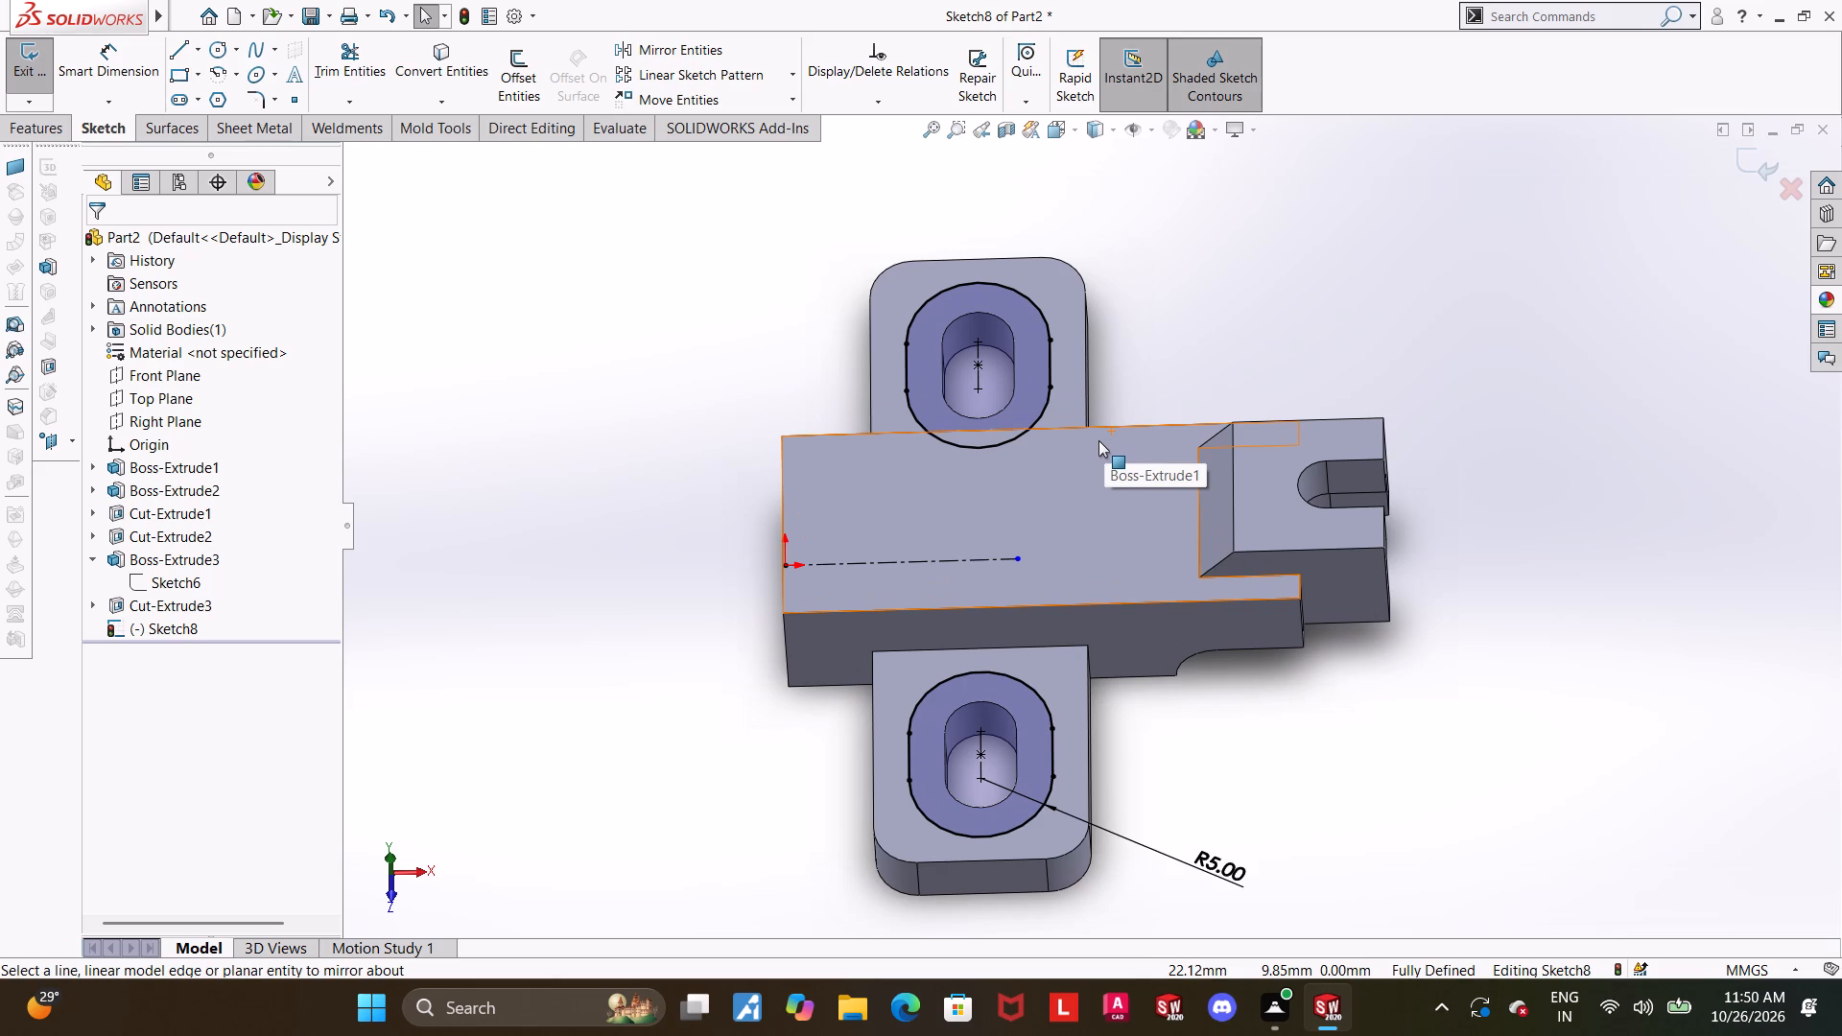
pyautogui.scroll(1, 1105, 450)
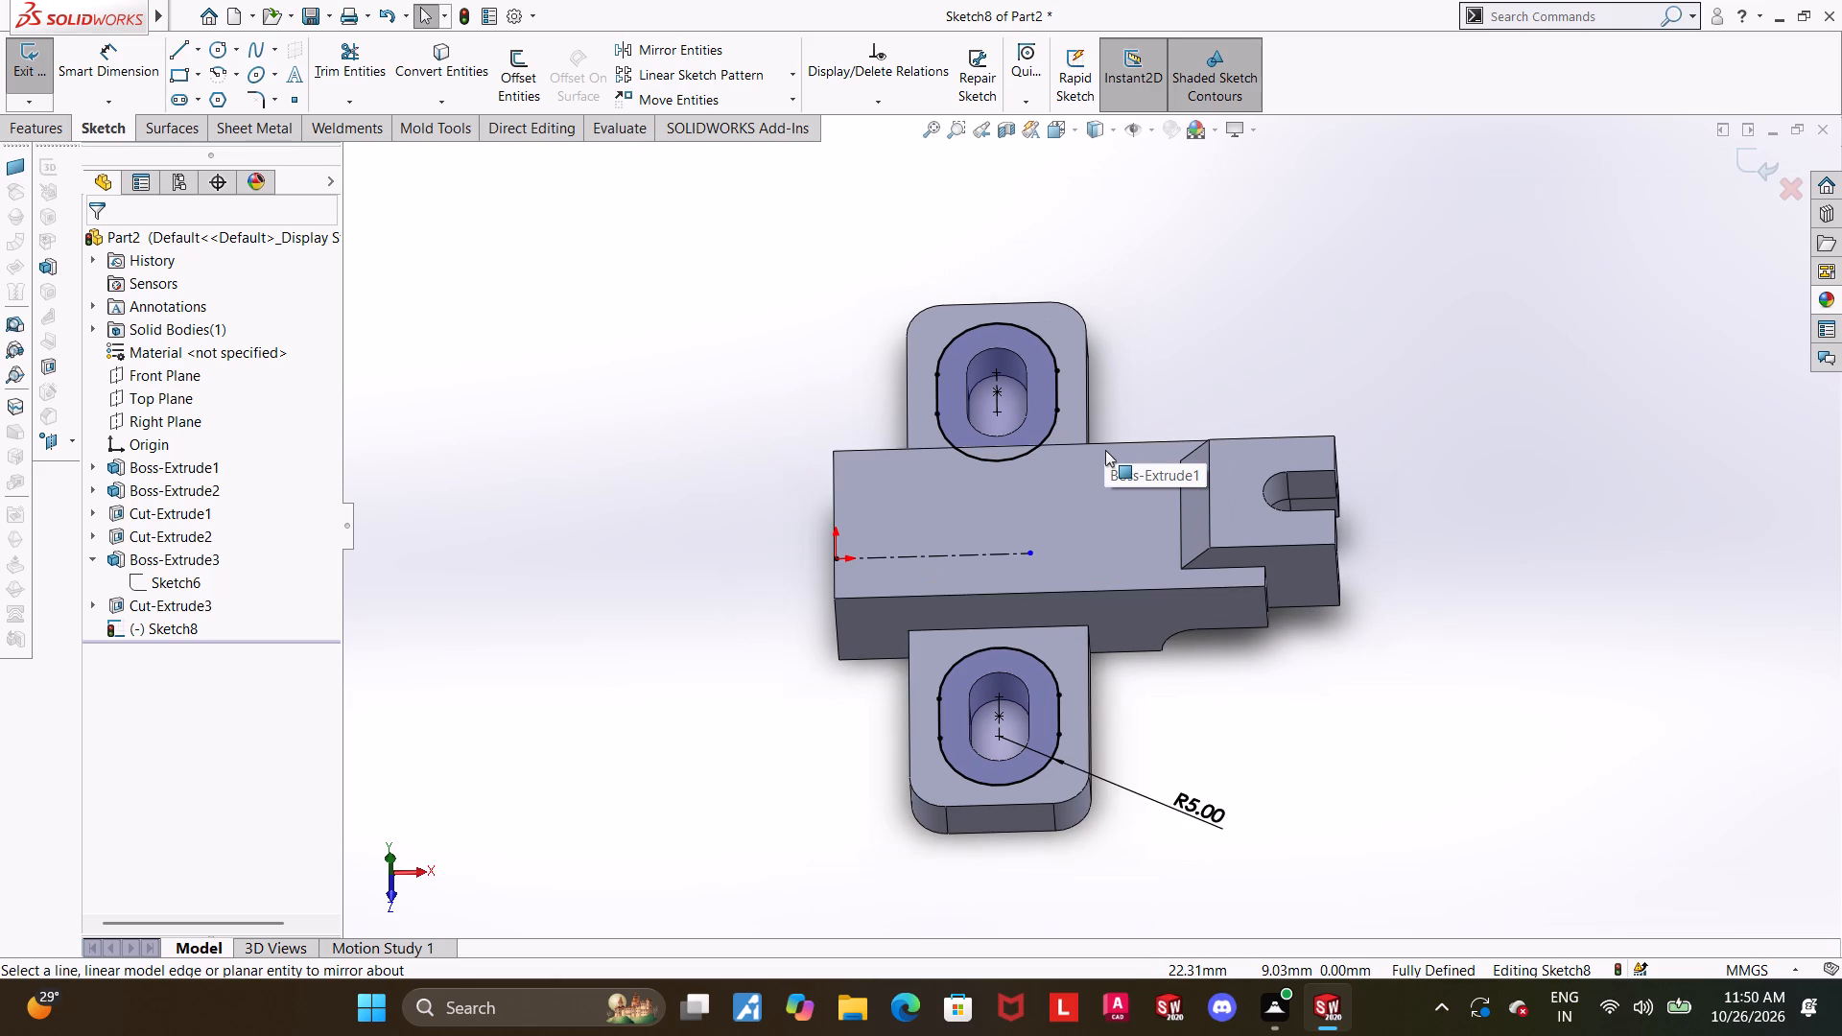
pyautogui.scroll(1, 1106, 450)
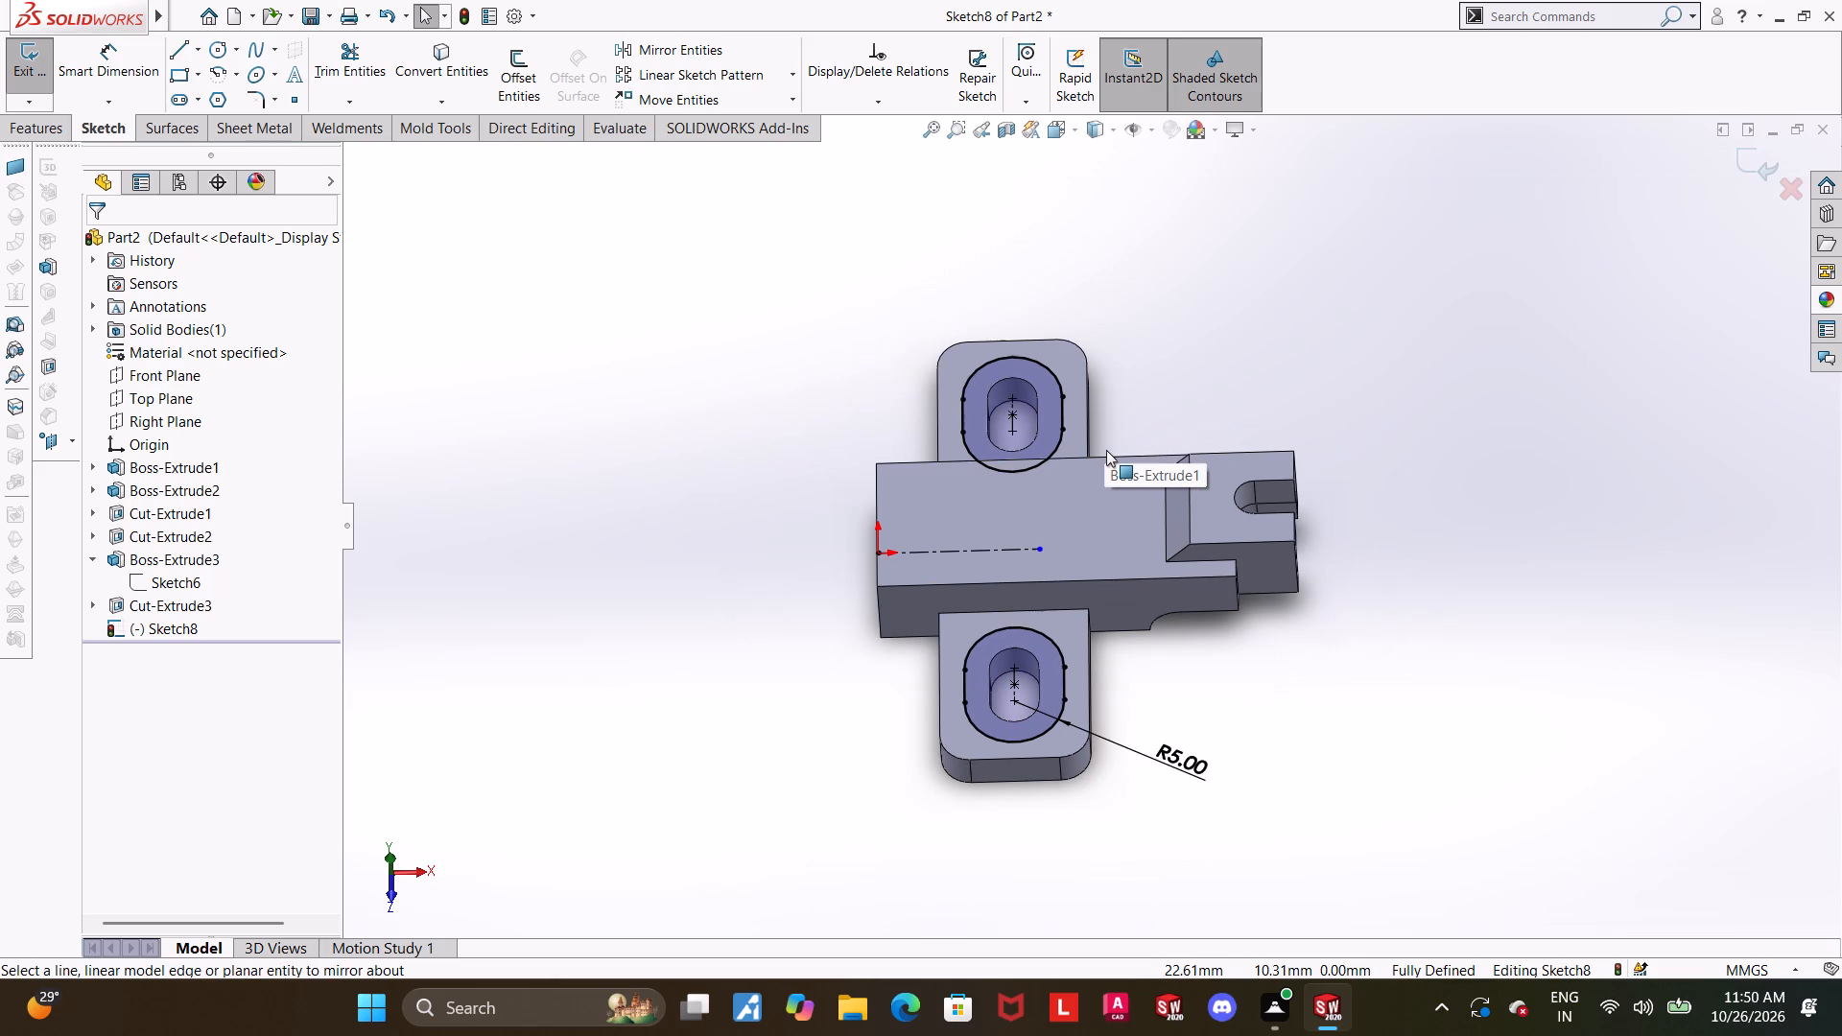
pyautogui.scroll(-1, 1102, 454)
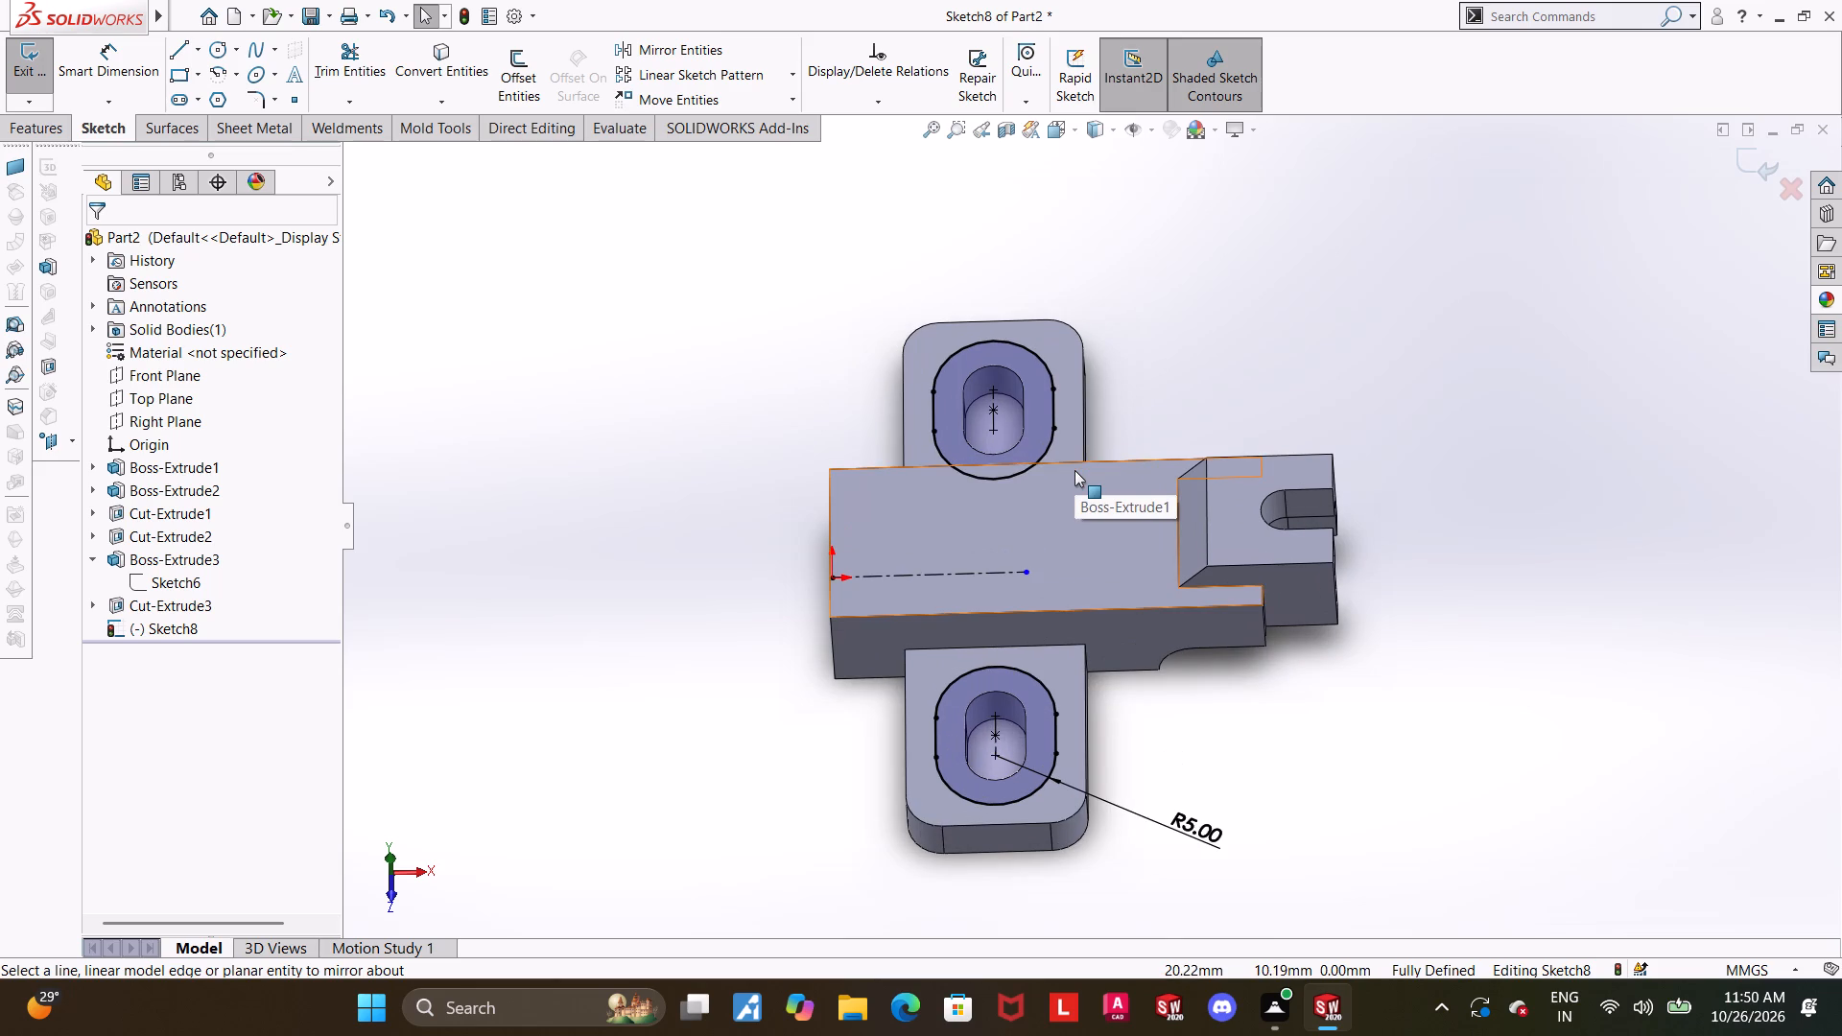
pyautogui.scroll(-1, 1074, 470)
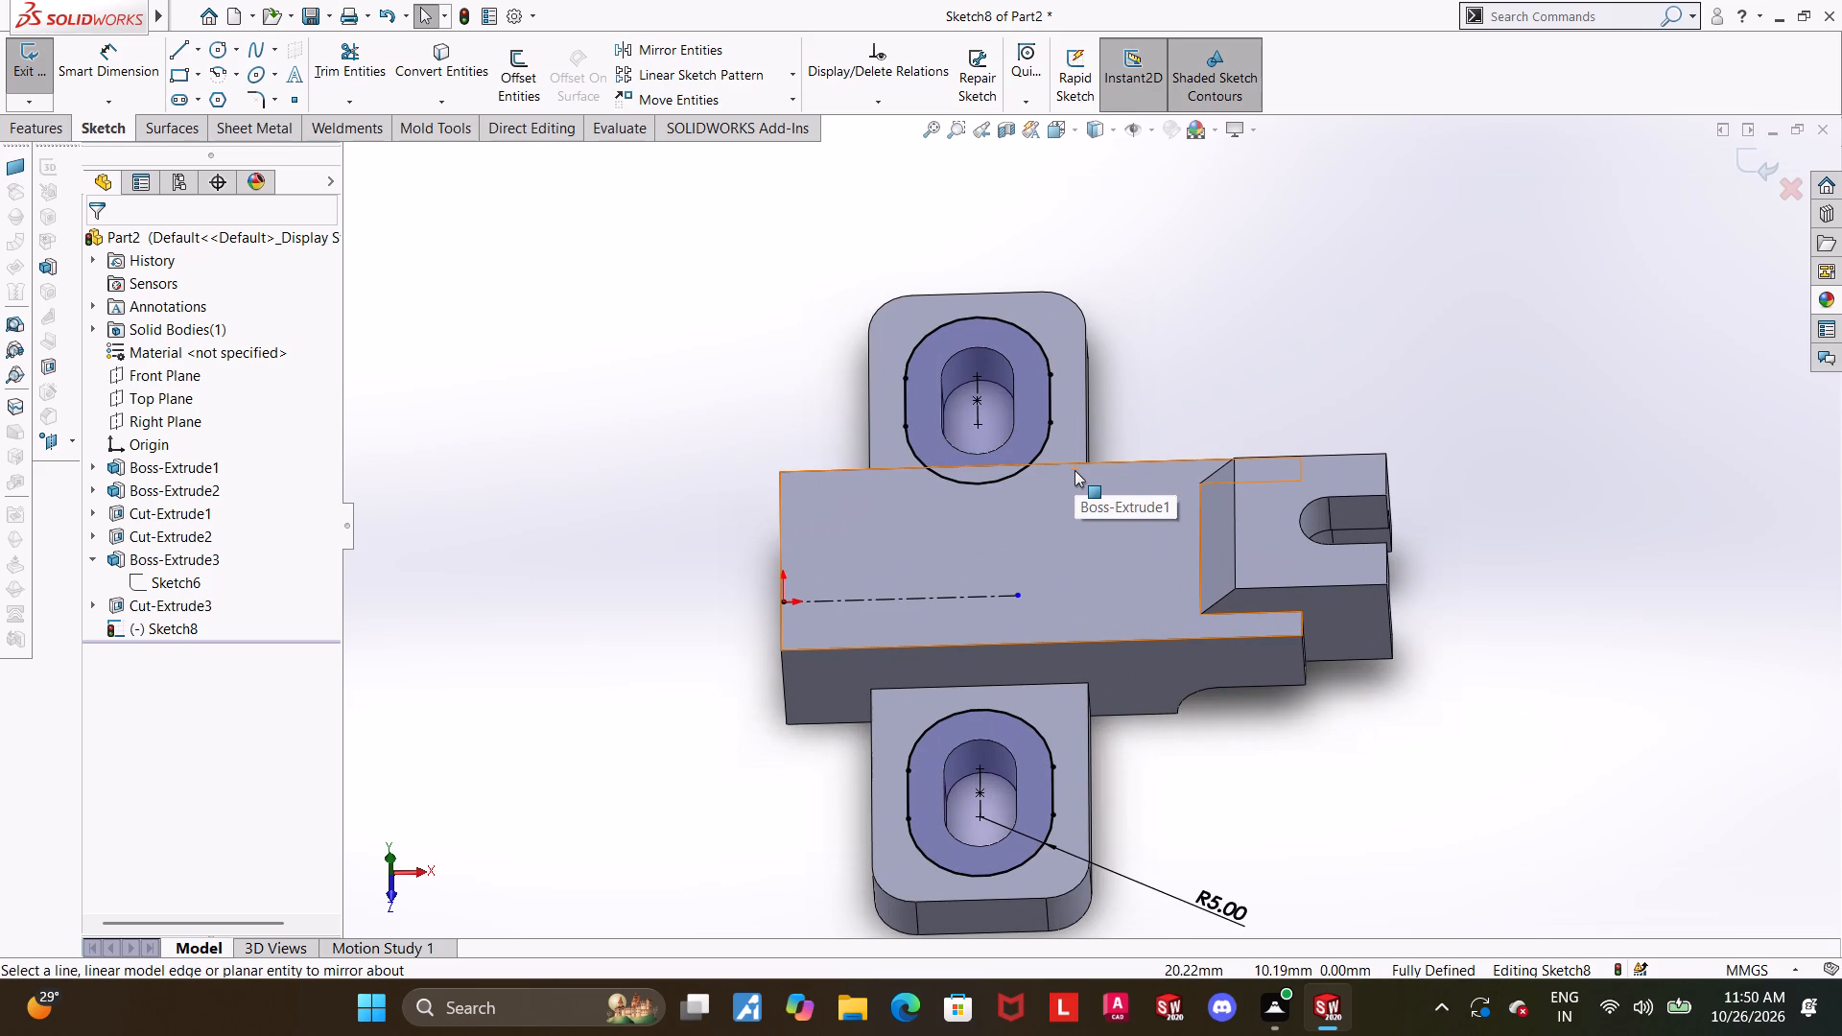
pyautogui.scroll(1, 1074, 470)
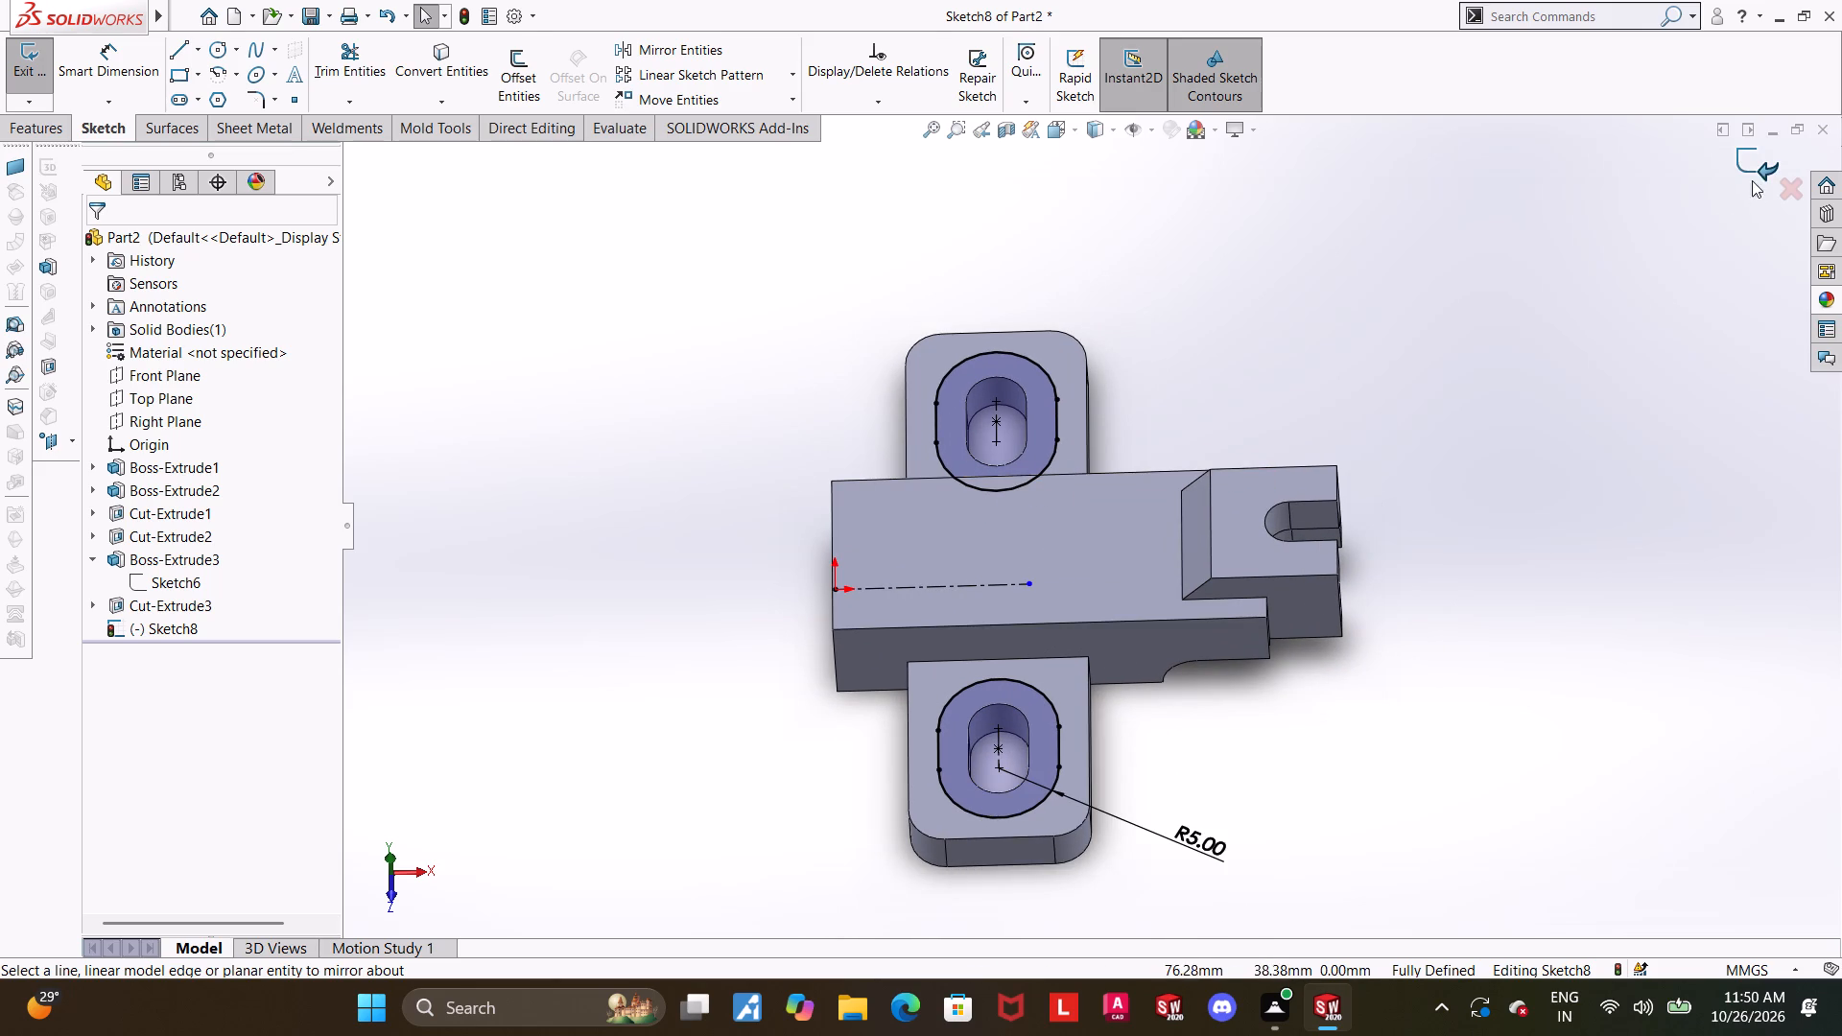
# Close the sketch and make a blind extruded cut of both larger slot outlines 1 mm deep into the side tabs.
pyautogui.click(1752, 173)
pyautogui.click(338, 58)
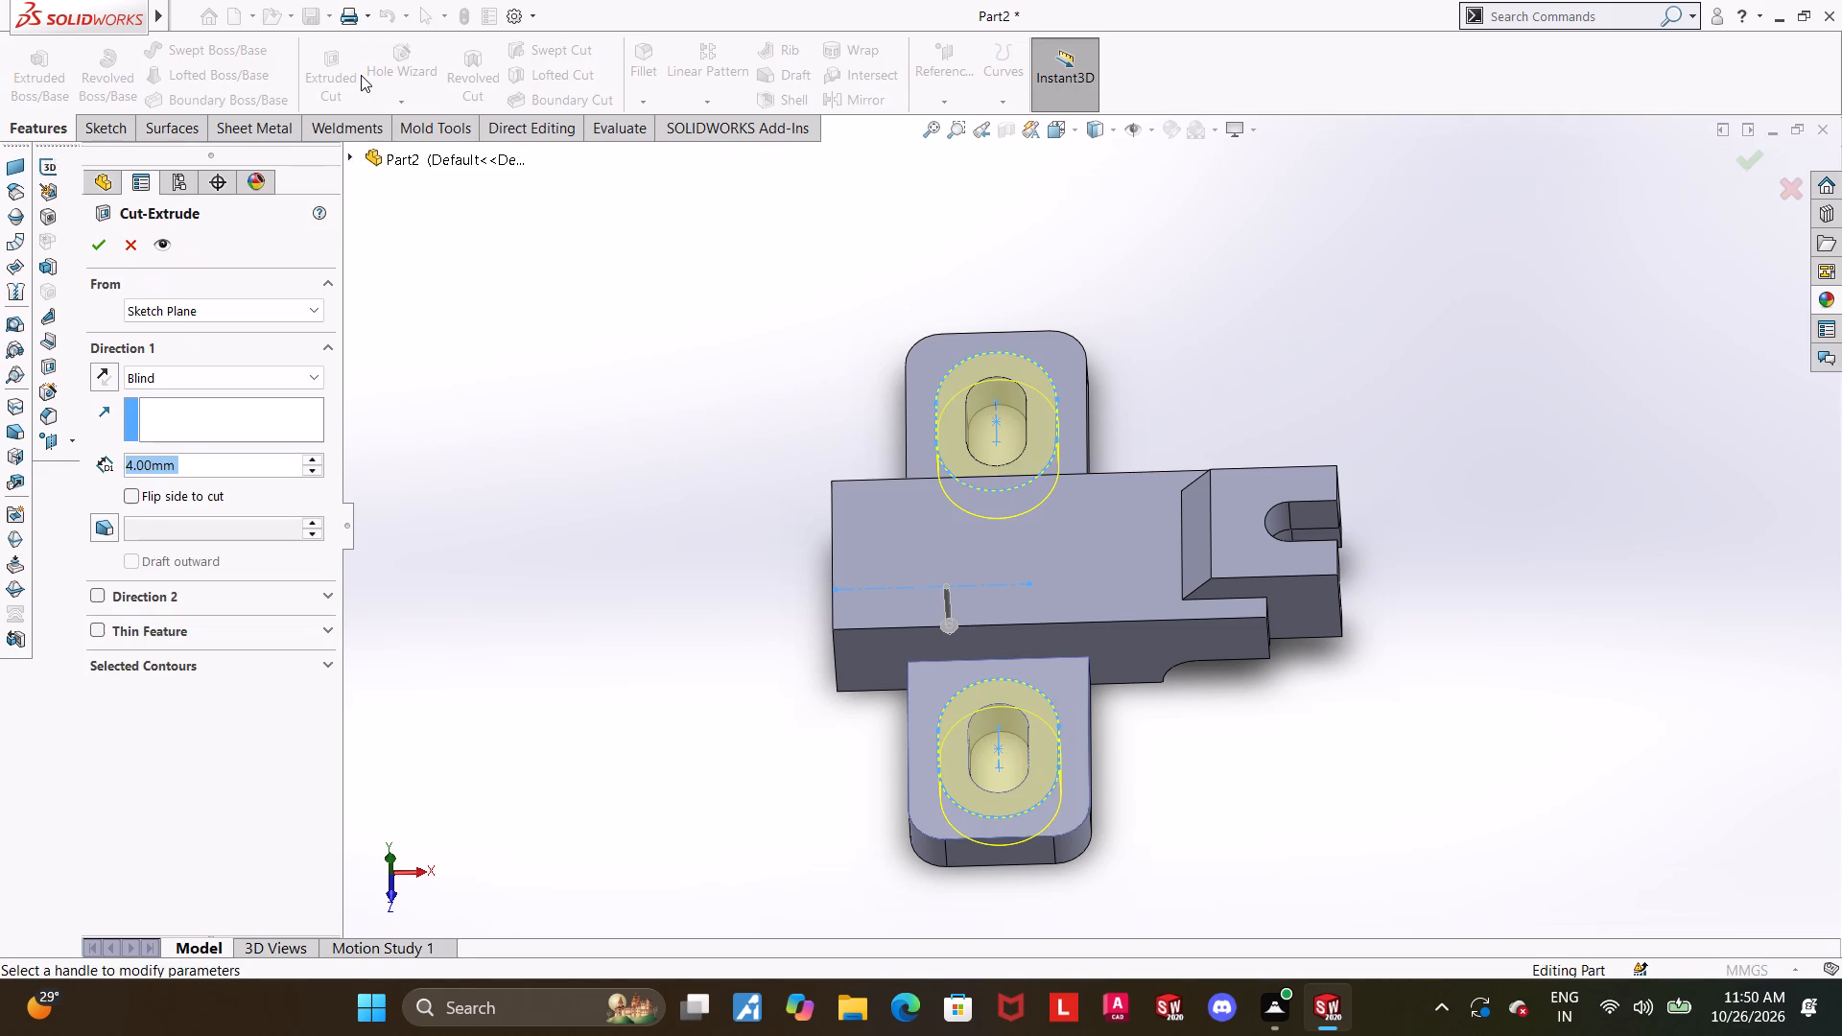
pyautogui.press('1')
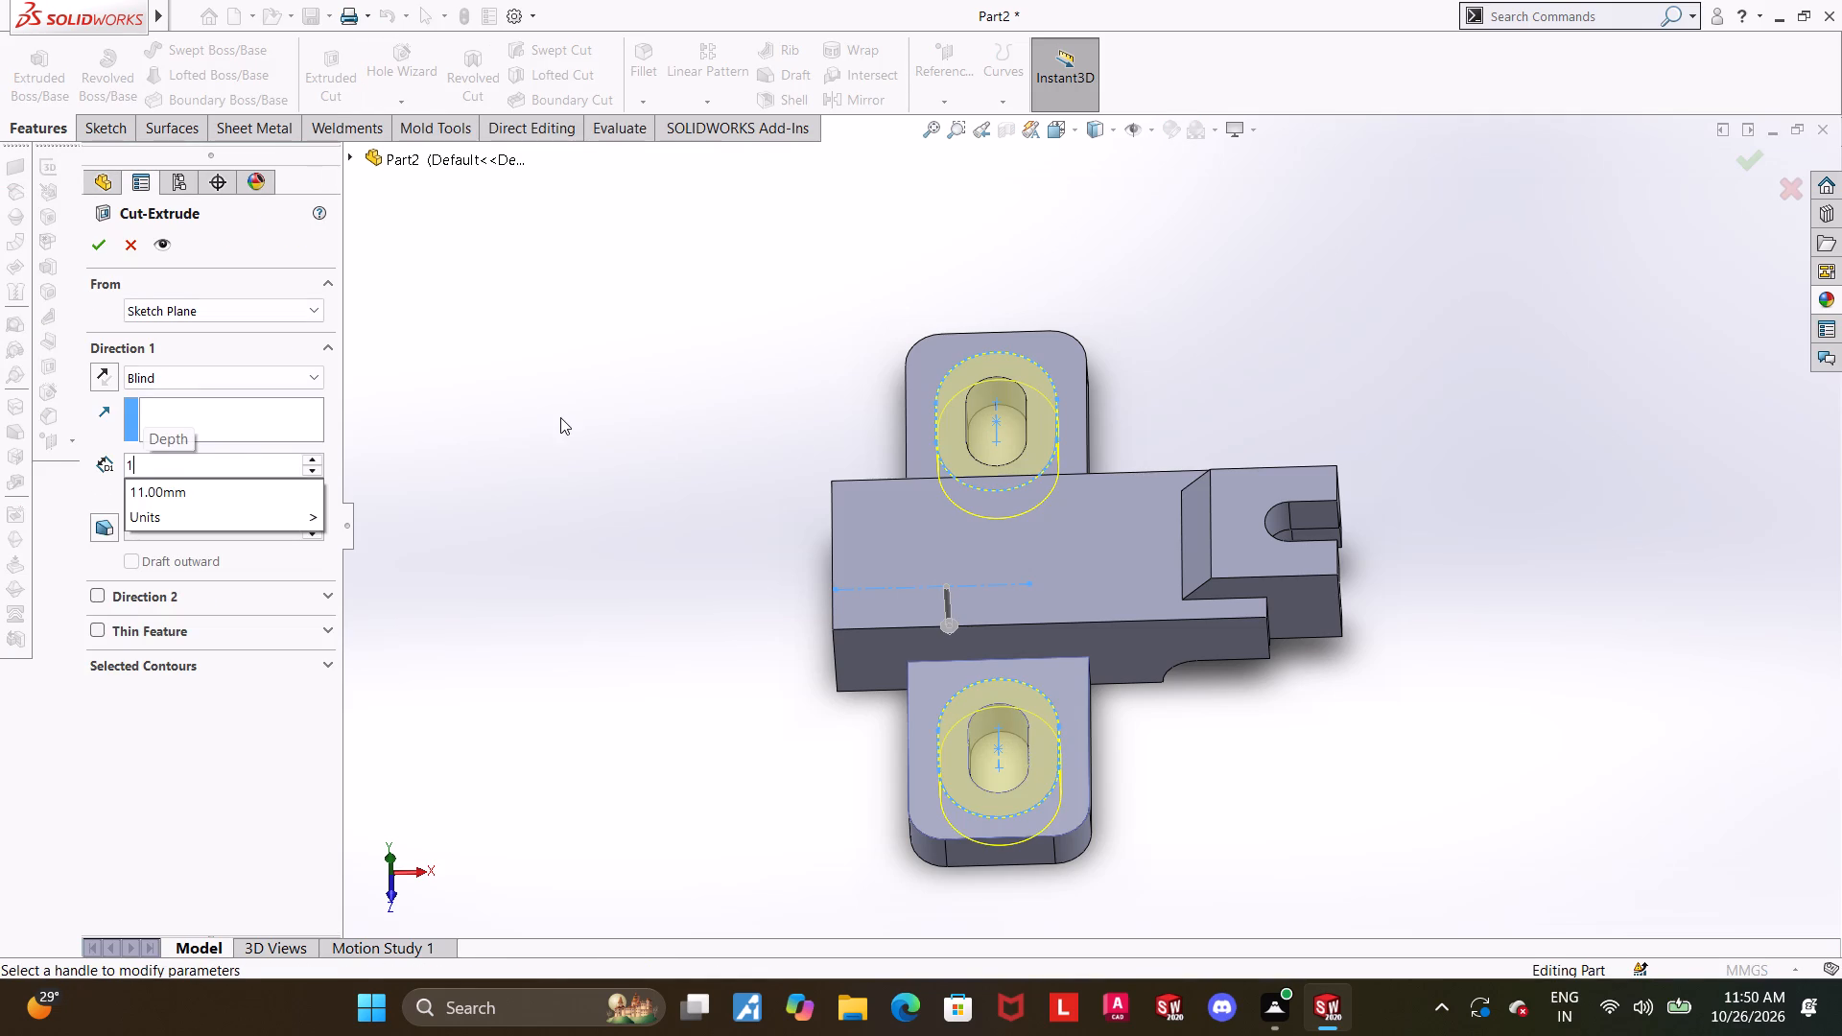
pyautogui.press('Return')
pyautogui.click(98, 238)
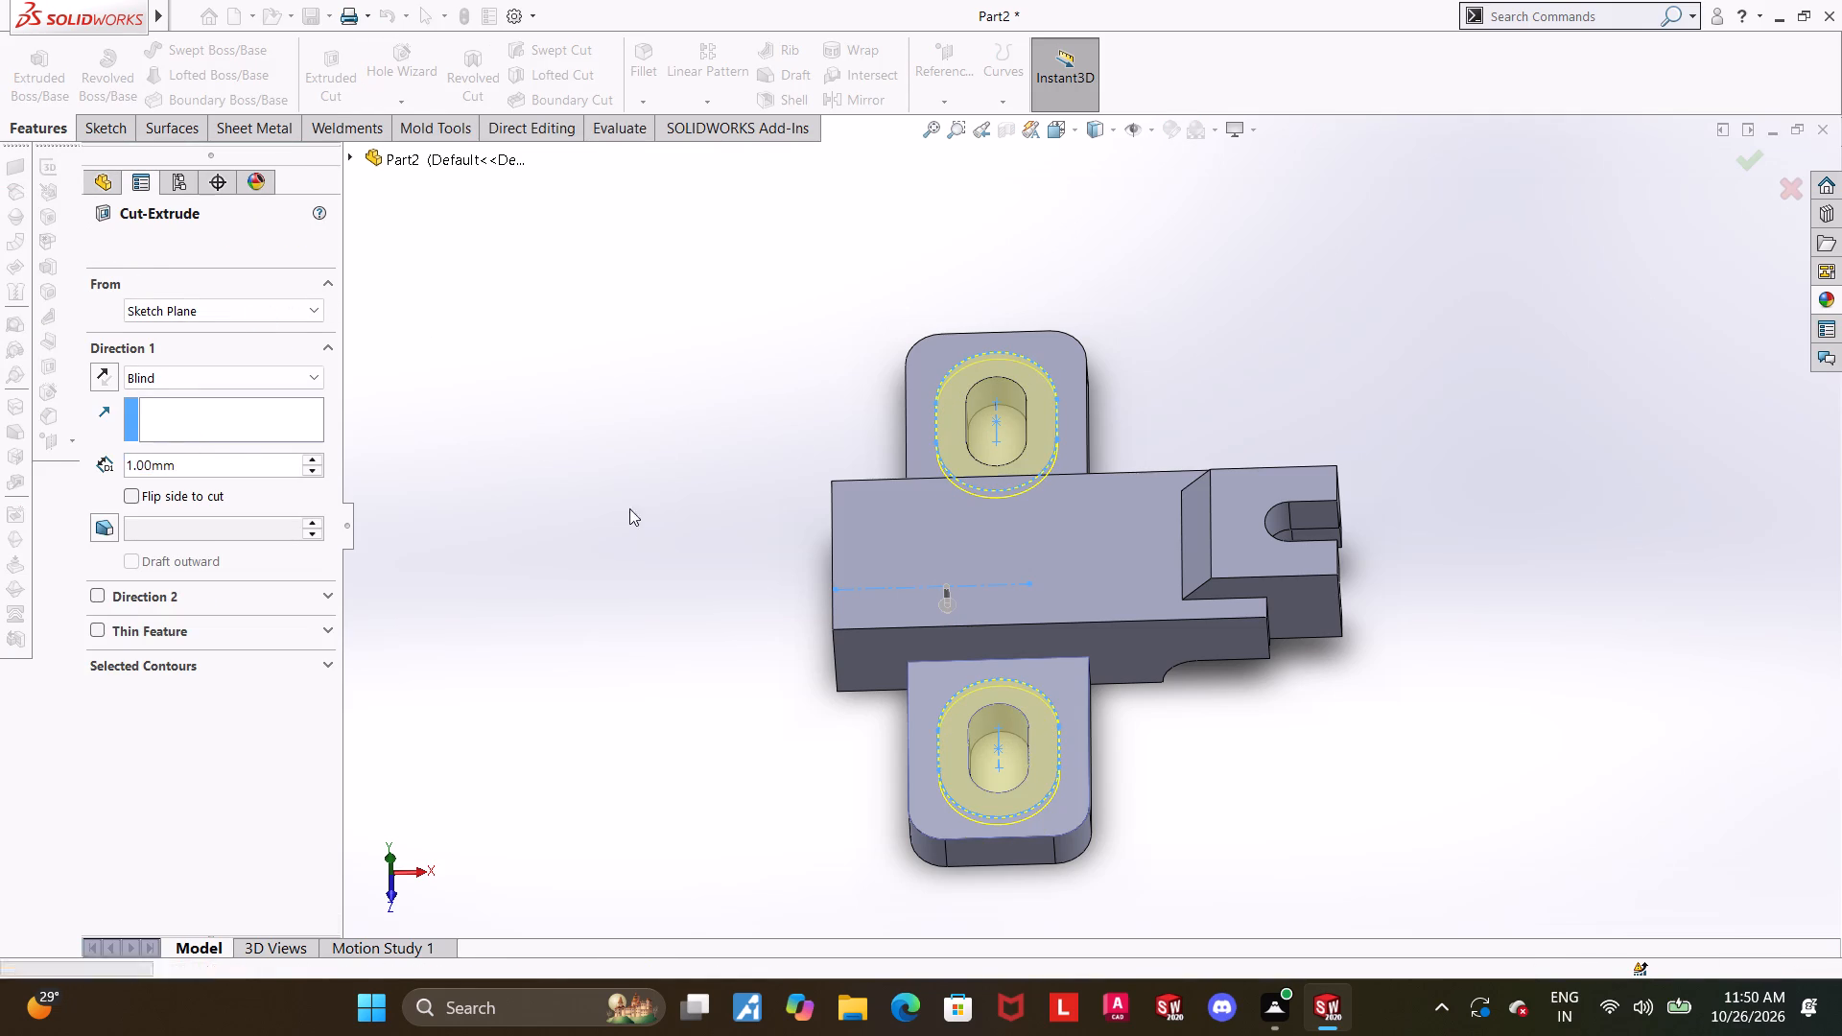
pyautogui.click(630, 517)
# Start a new sketch on the main body's flat top face and view it face-on.
pyautogui.moveTo(1568, 767); pyautogui.dragTo(1585, 727, button='middle')
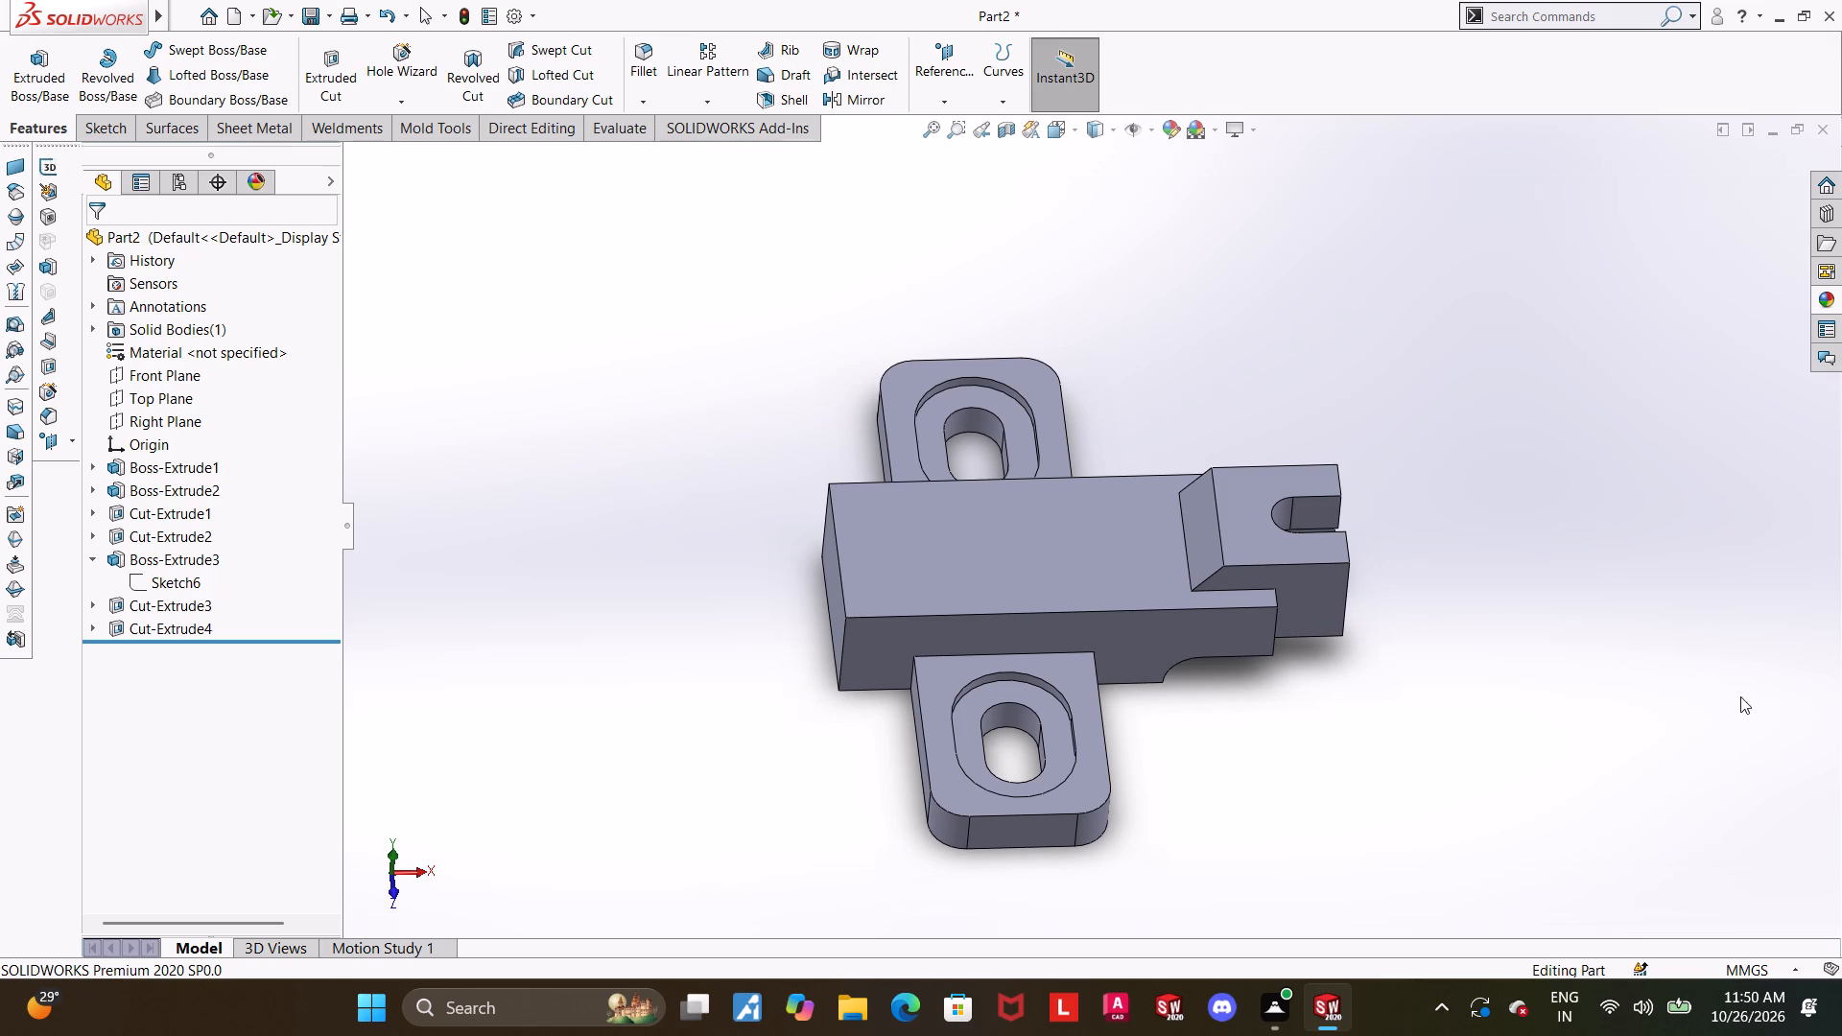
pyautogui.moveTo(1545, 815); pyautogui.dragTo(1554, 671, button='middle')
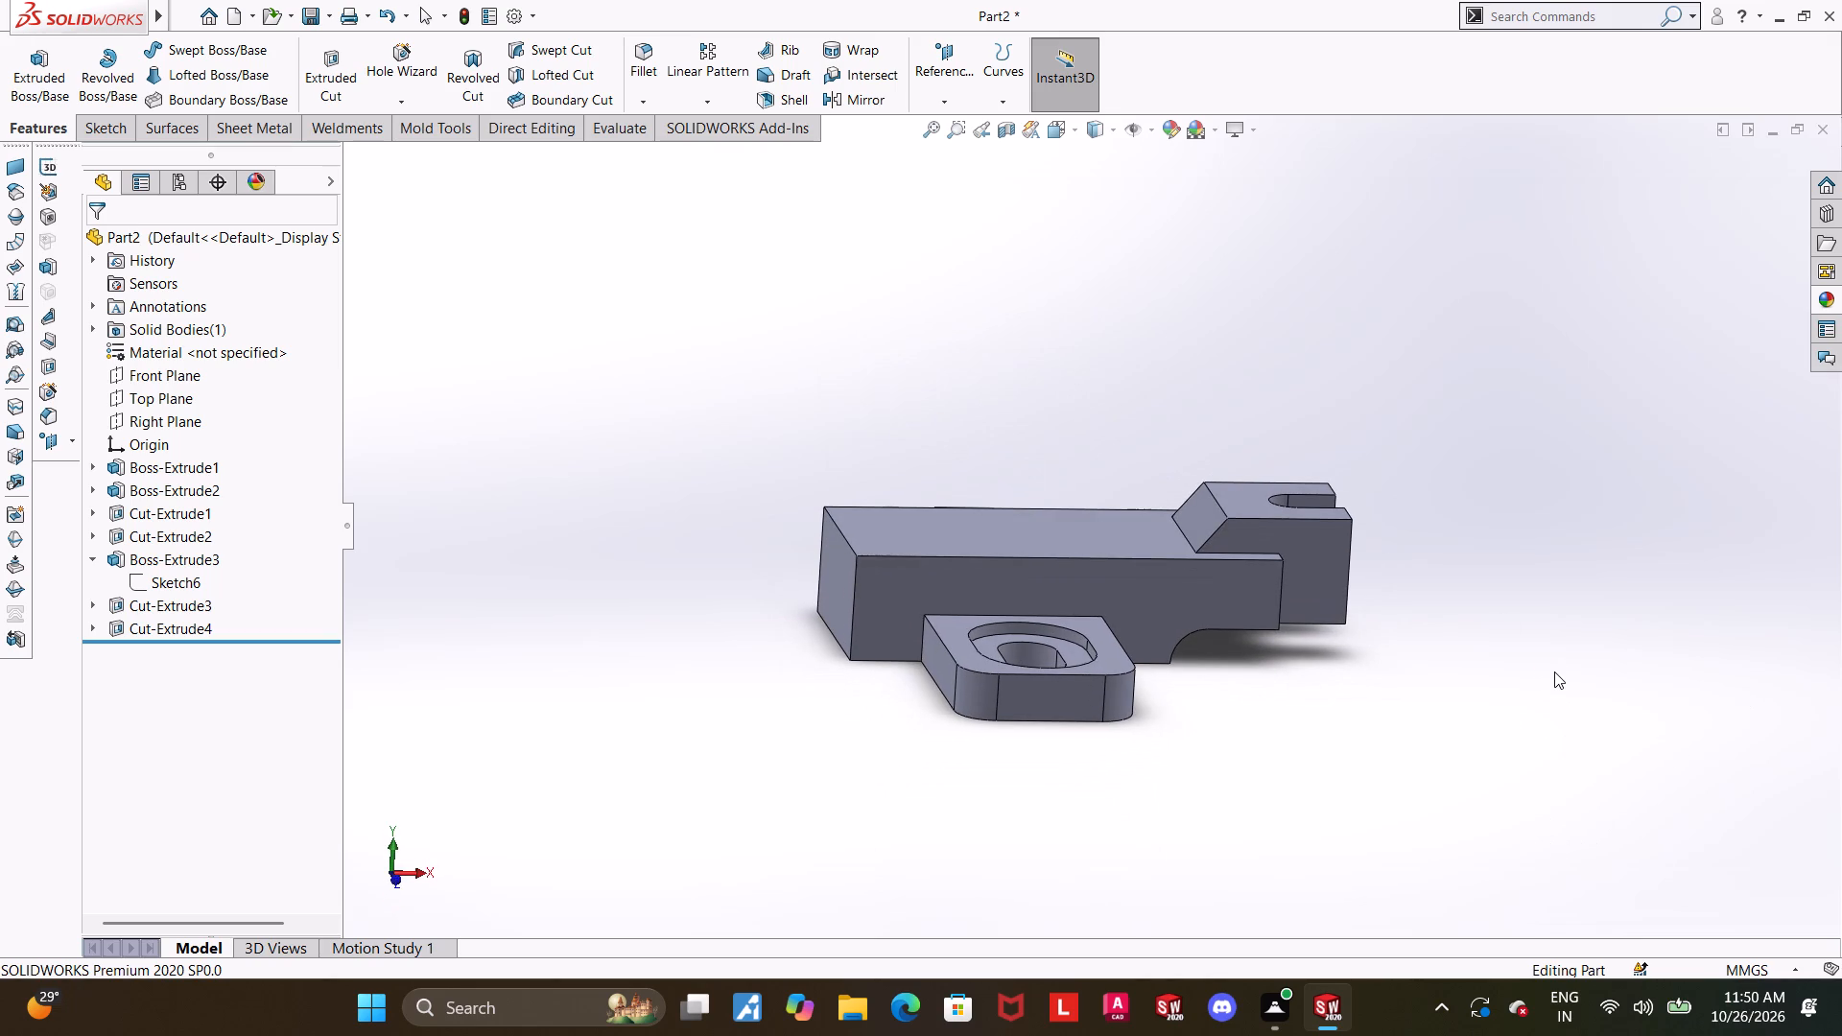
pyautogui.moveTo(1524, 671); pyautogui.dragTo(1538, 775, button='middle')
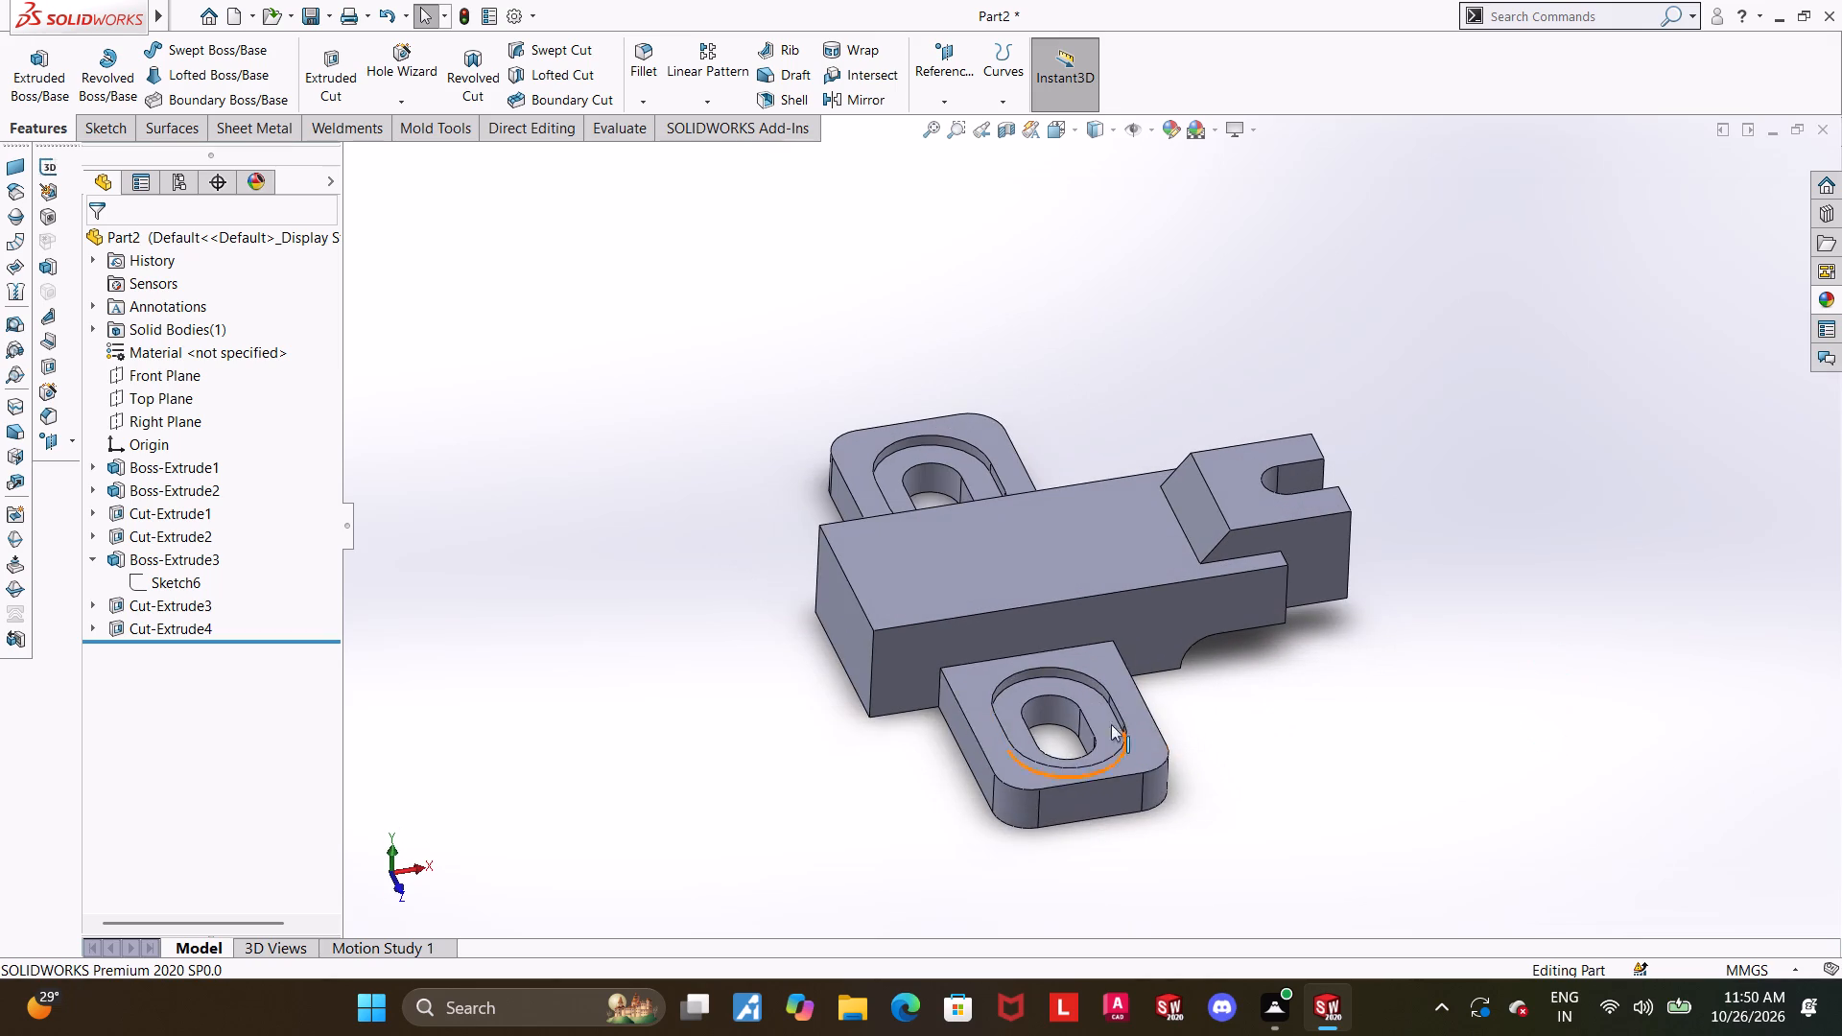
pyautogui.click(1063, 540)
pyautogui.click(1137, 478)
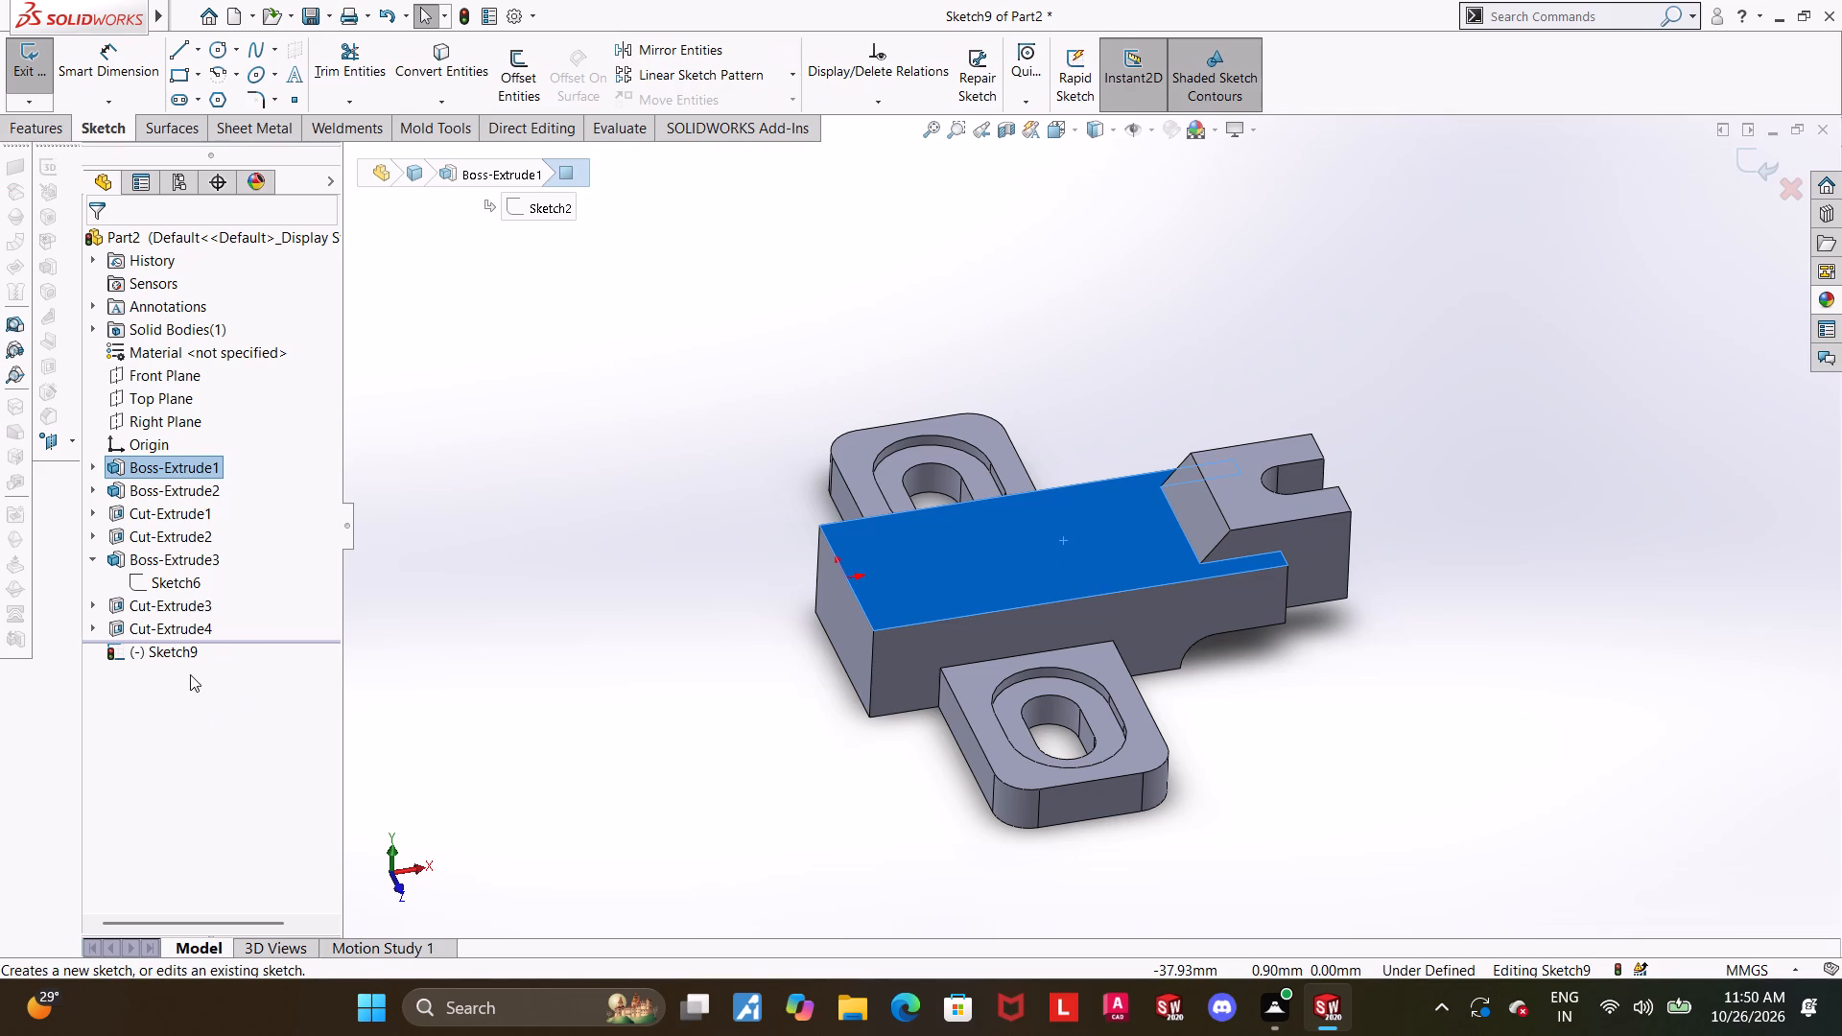
pyautogui.click(184, 650)
pyautogui.click(219, 628)
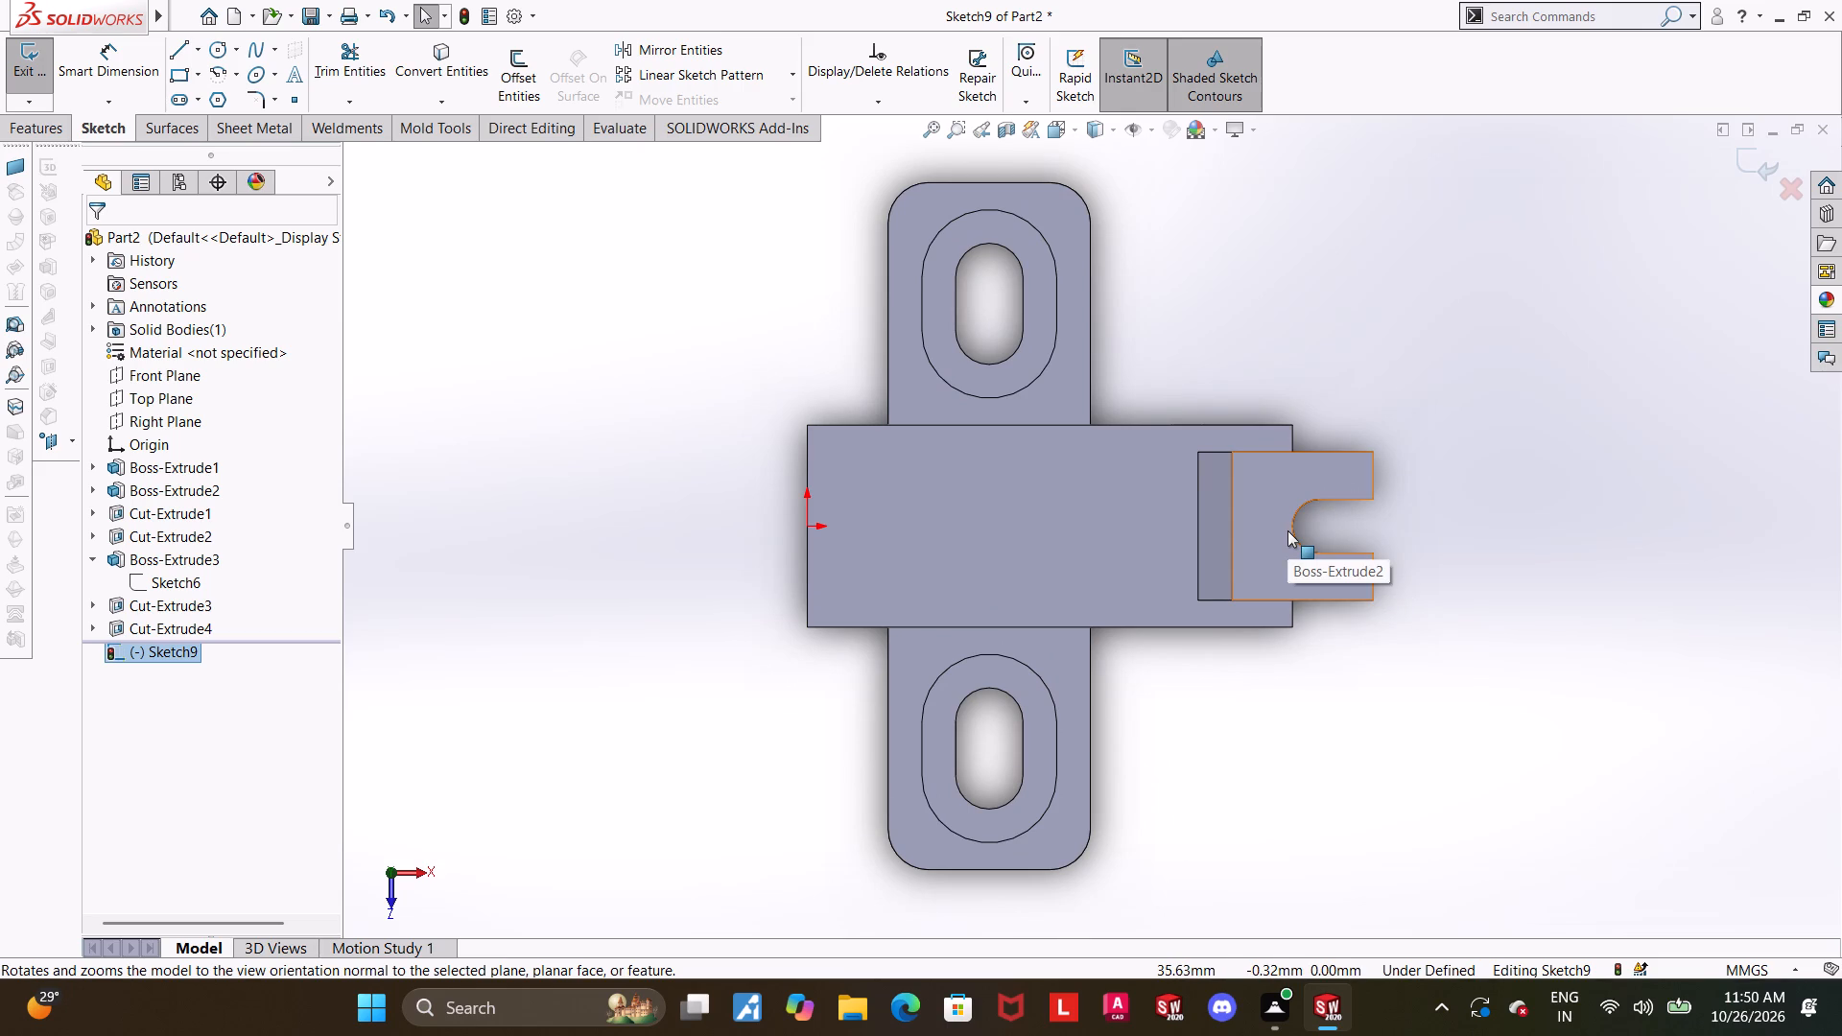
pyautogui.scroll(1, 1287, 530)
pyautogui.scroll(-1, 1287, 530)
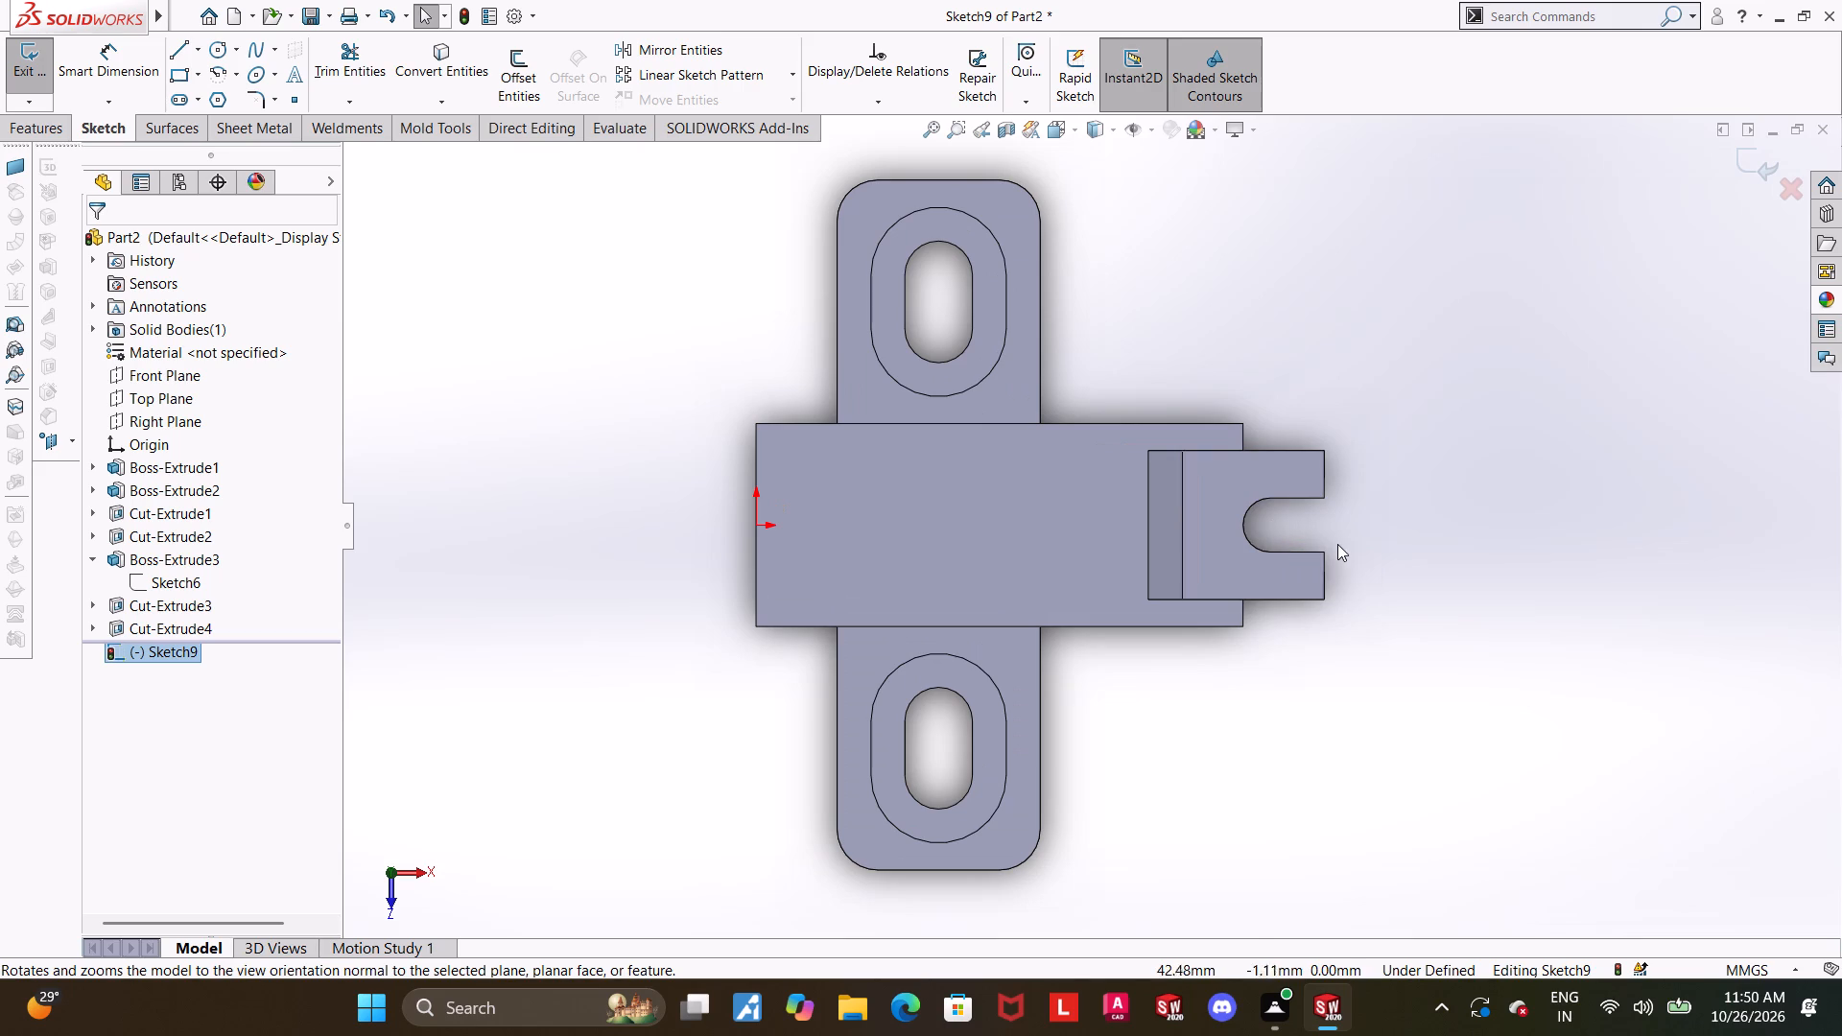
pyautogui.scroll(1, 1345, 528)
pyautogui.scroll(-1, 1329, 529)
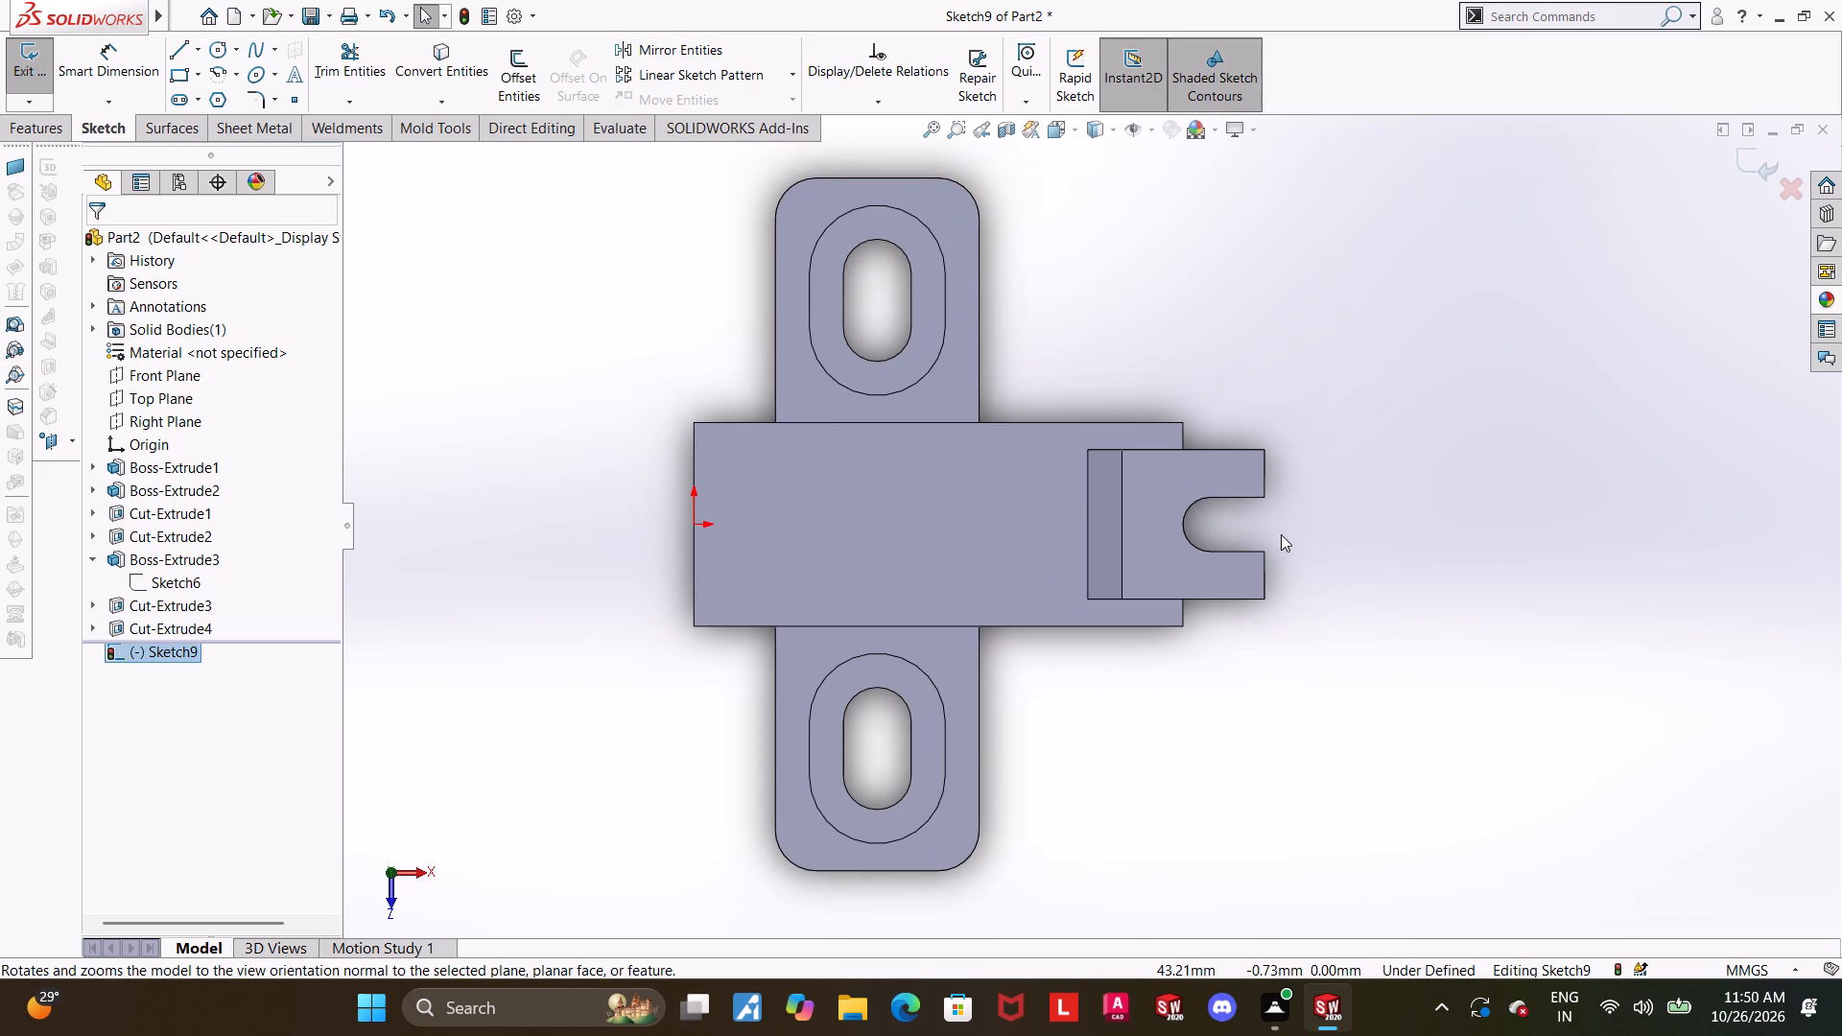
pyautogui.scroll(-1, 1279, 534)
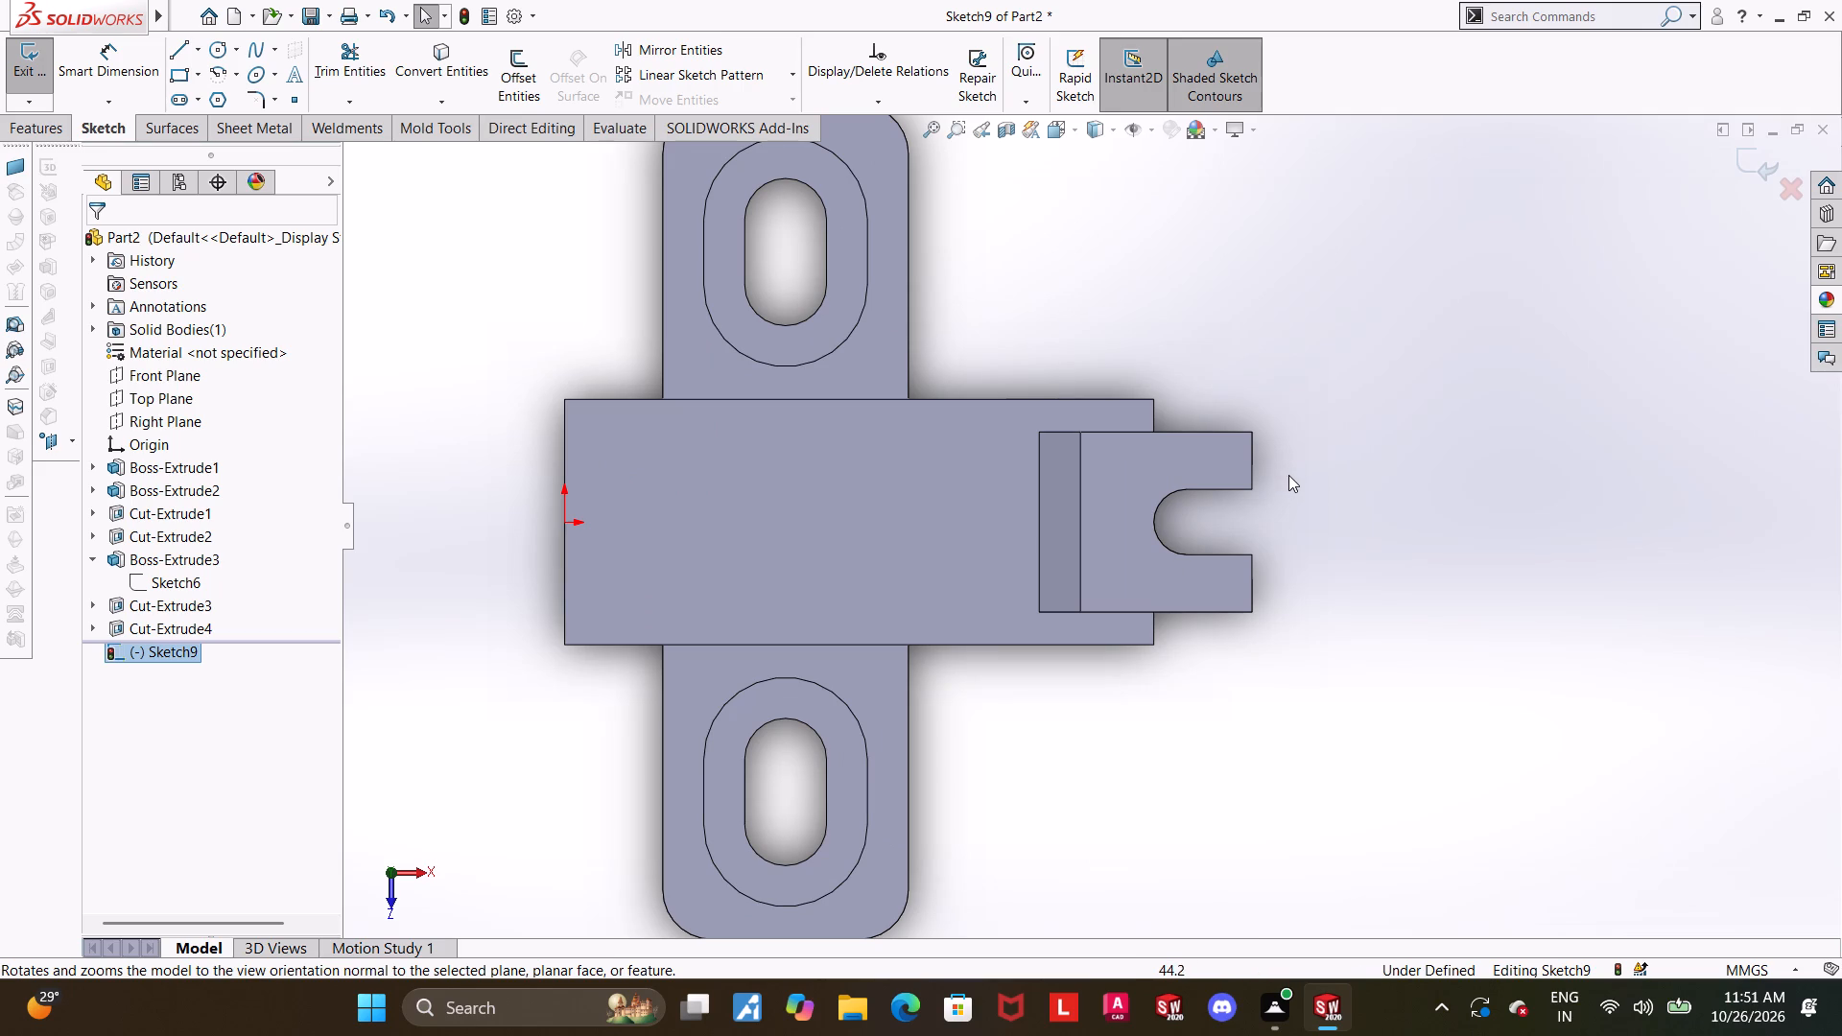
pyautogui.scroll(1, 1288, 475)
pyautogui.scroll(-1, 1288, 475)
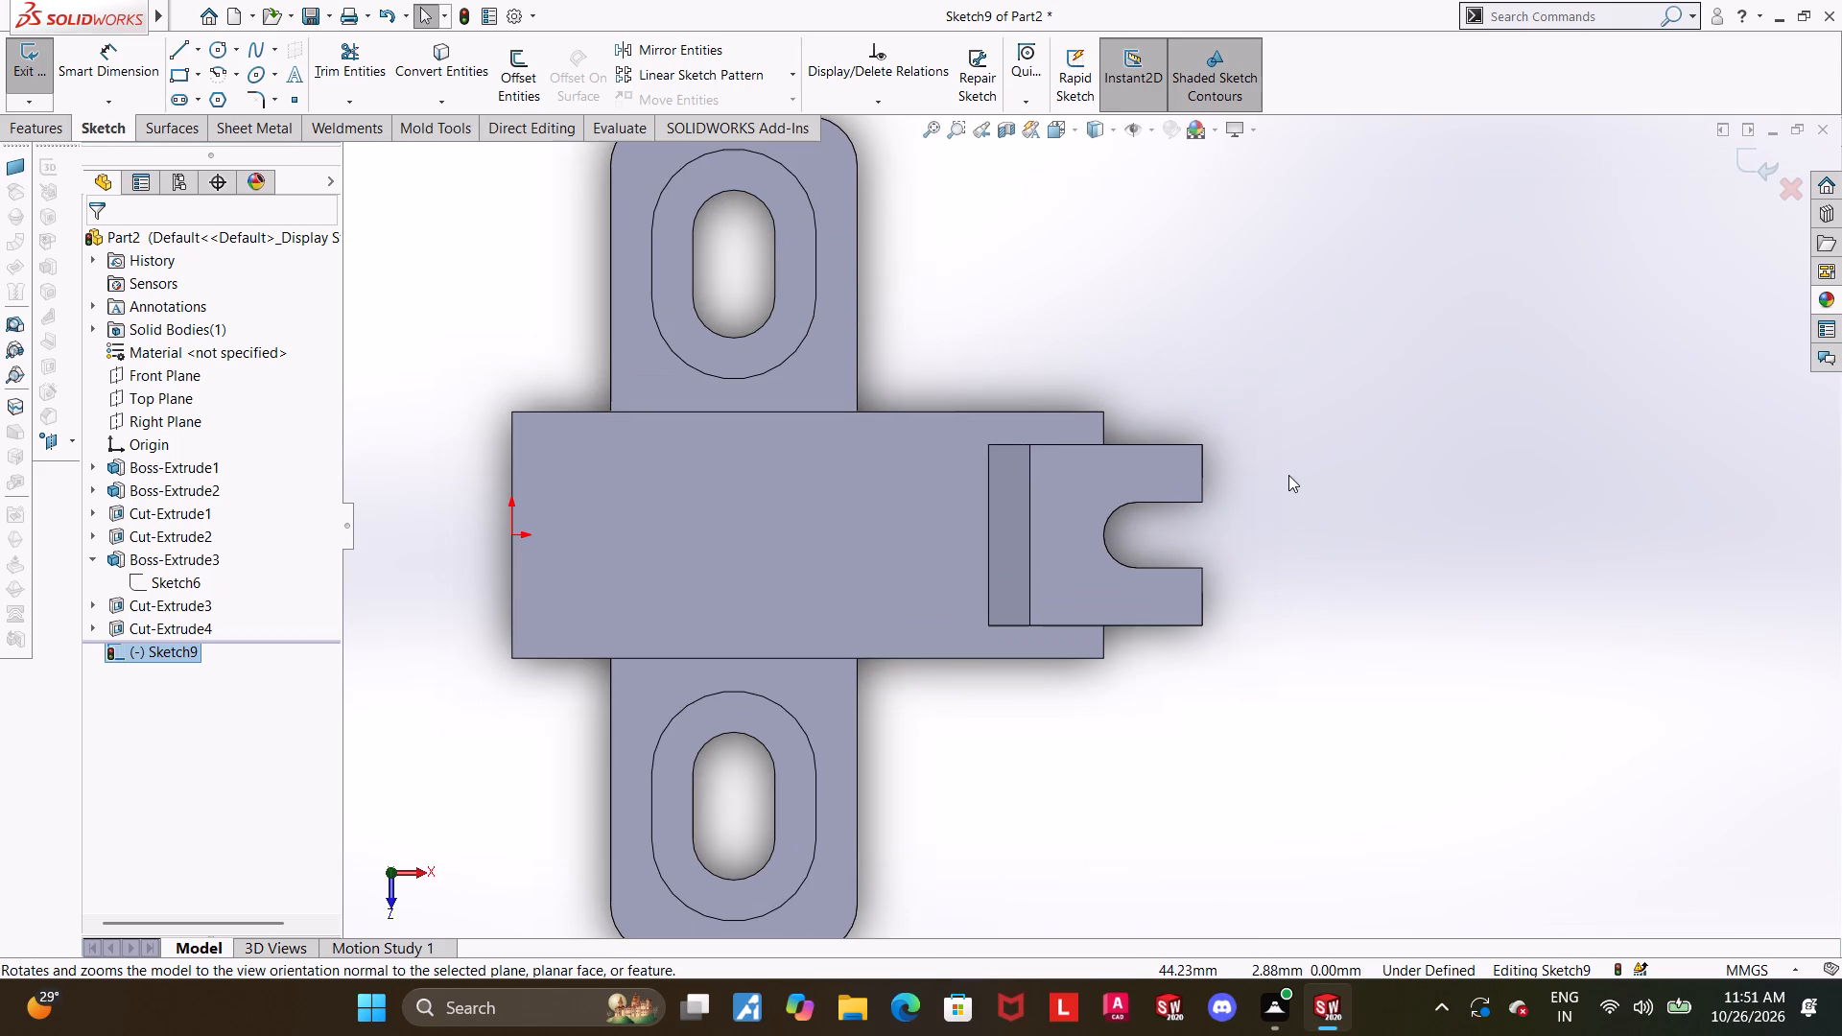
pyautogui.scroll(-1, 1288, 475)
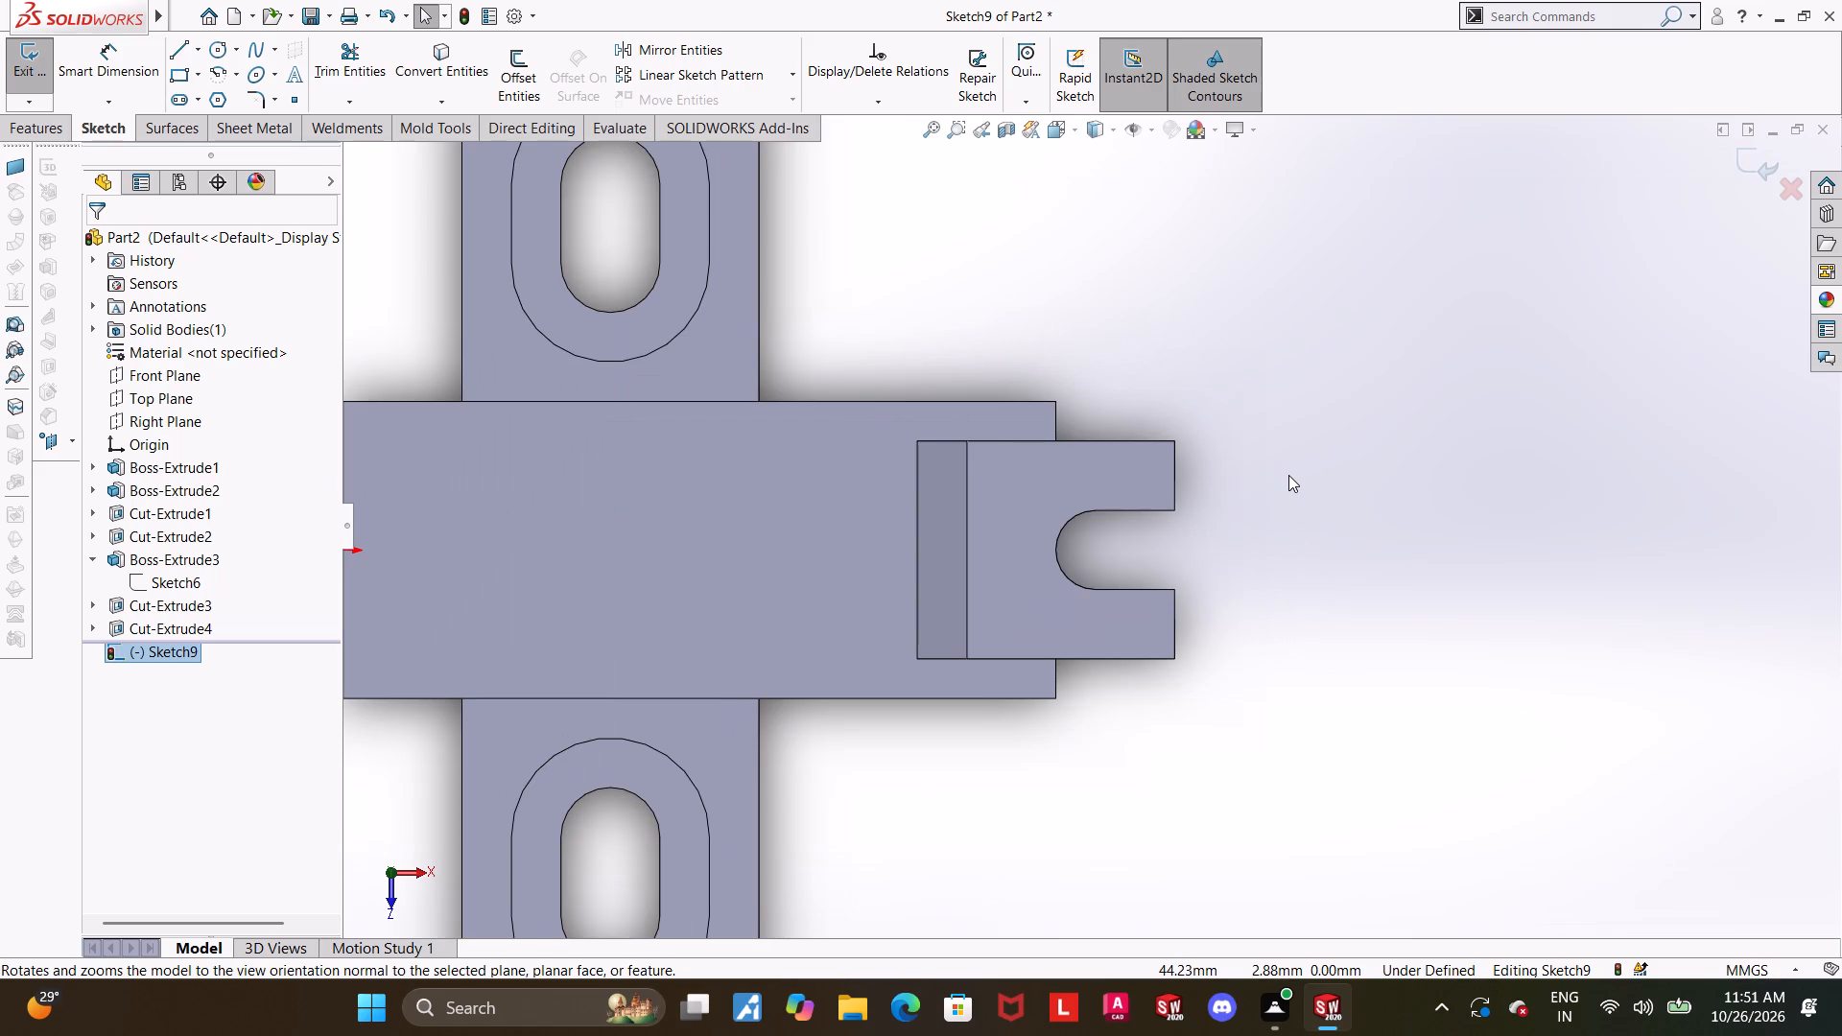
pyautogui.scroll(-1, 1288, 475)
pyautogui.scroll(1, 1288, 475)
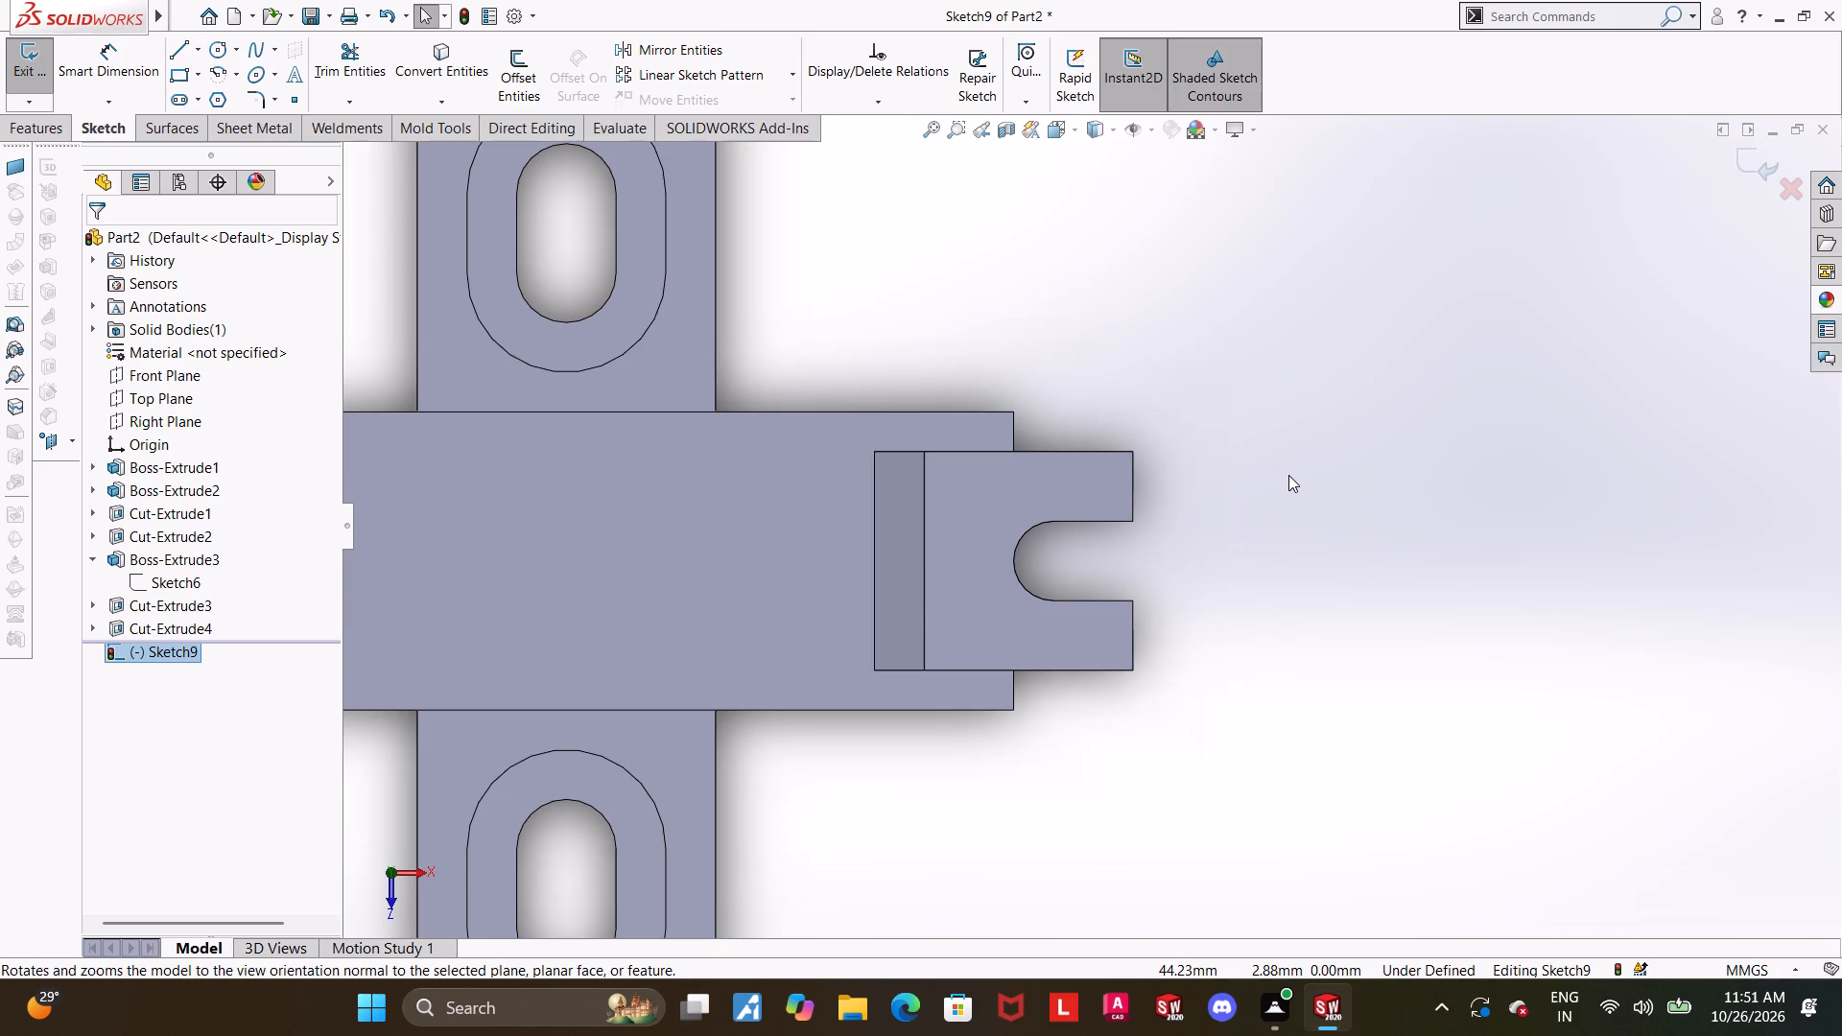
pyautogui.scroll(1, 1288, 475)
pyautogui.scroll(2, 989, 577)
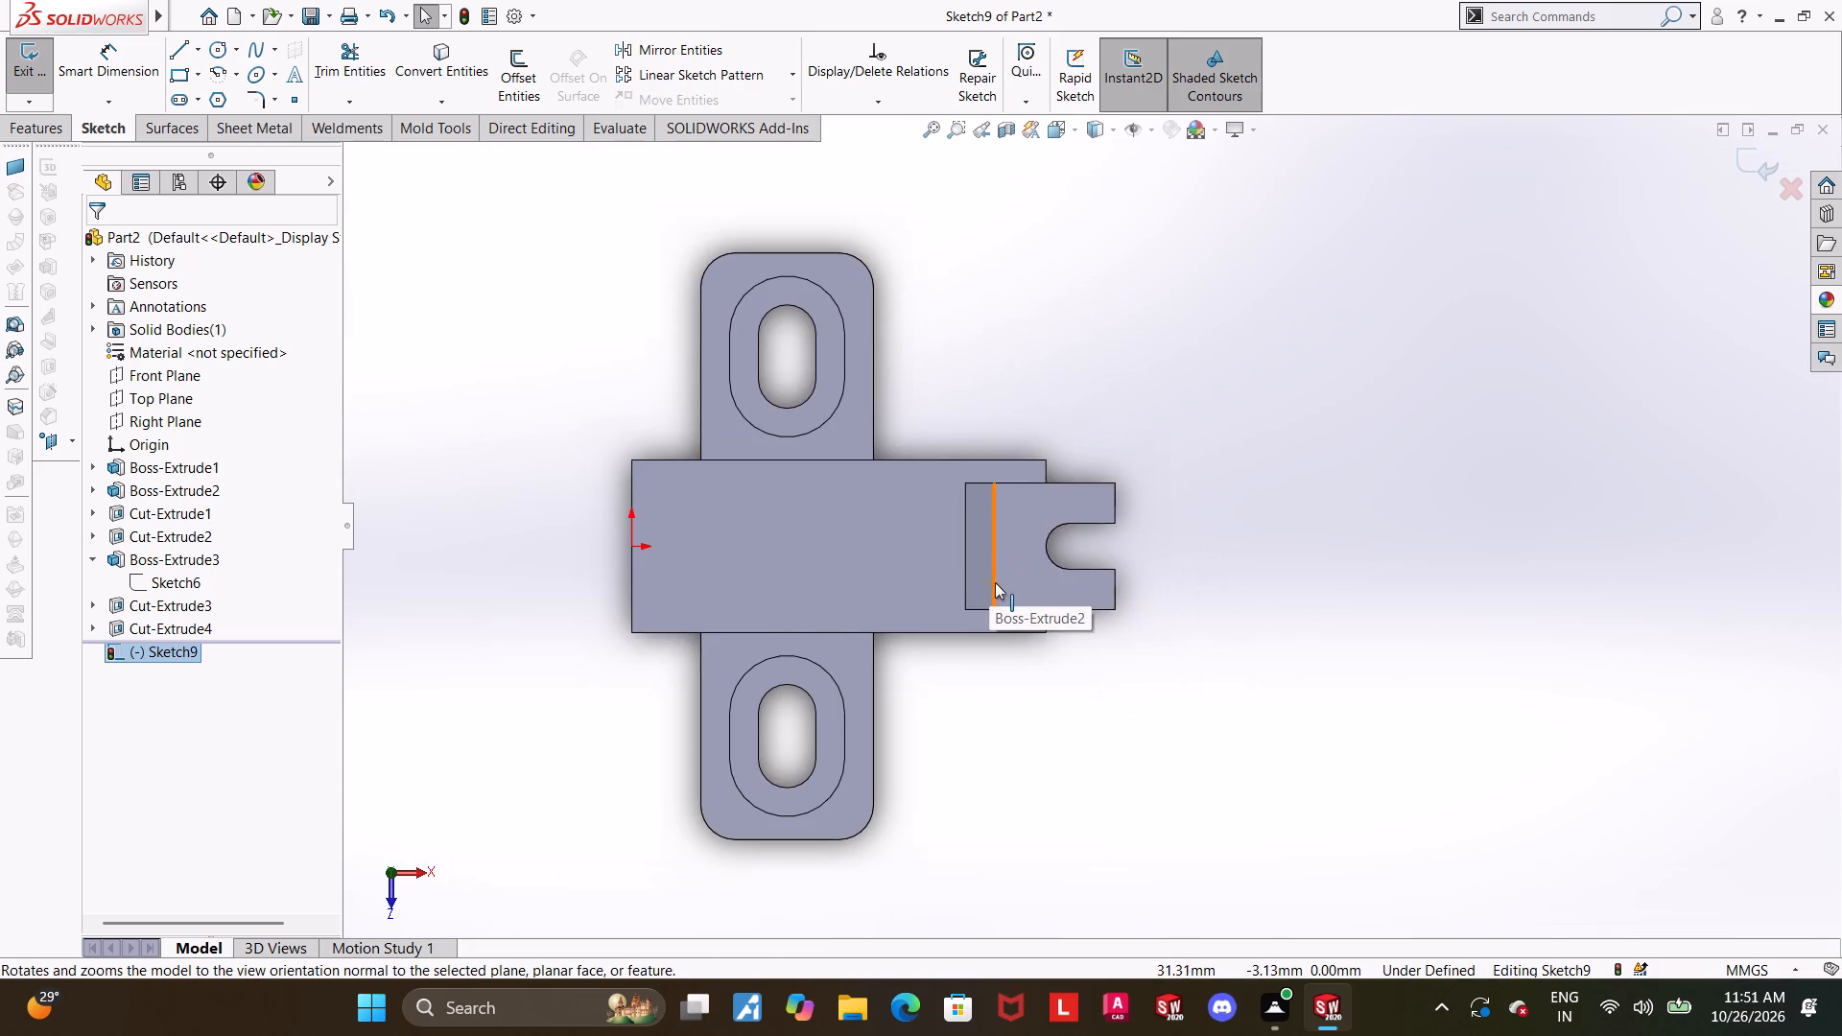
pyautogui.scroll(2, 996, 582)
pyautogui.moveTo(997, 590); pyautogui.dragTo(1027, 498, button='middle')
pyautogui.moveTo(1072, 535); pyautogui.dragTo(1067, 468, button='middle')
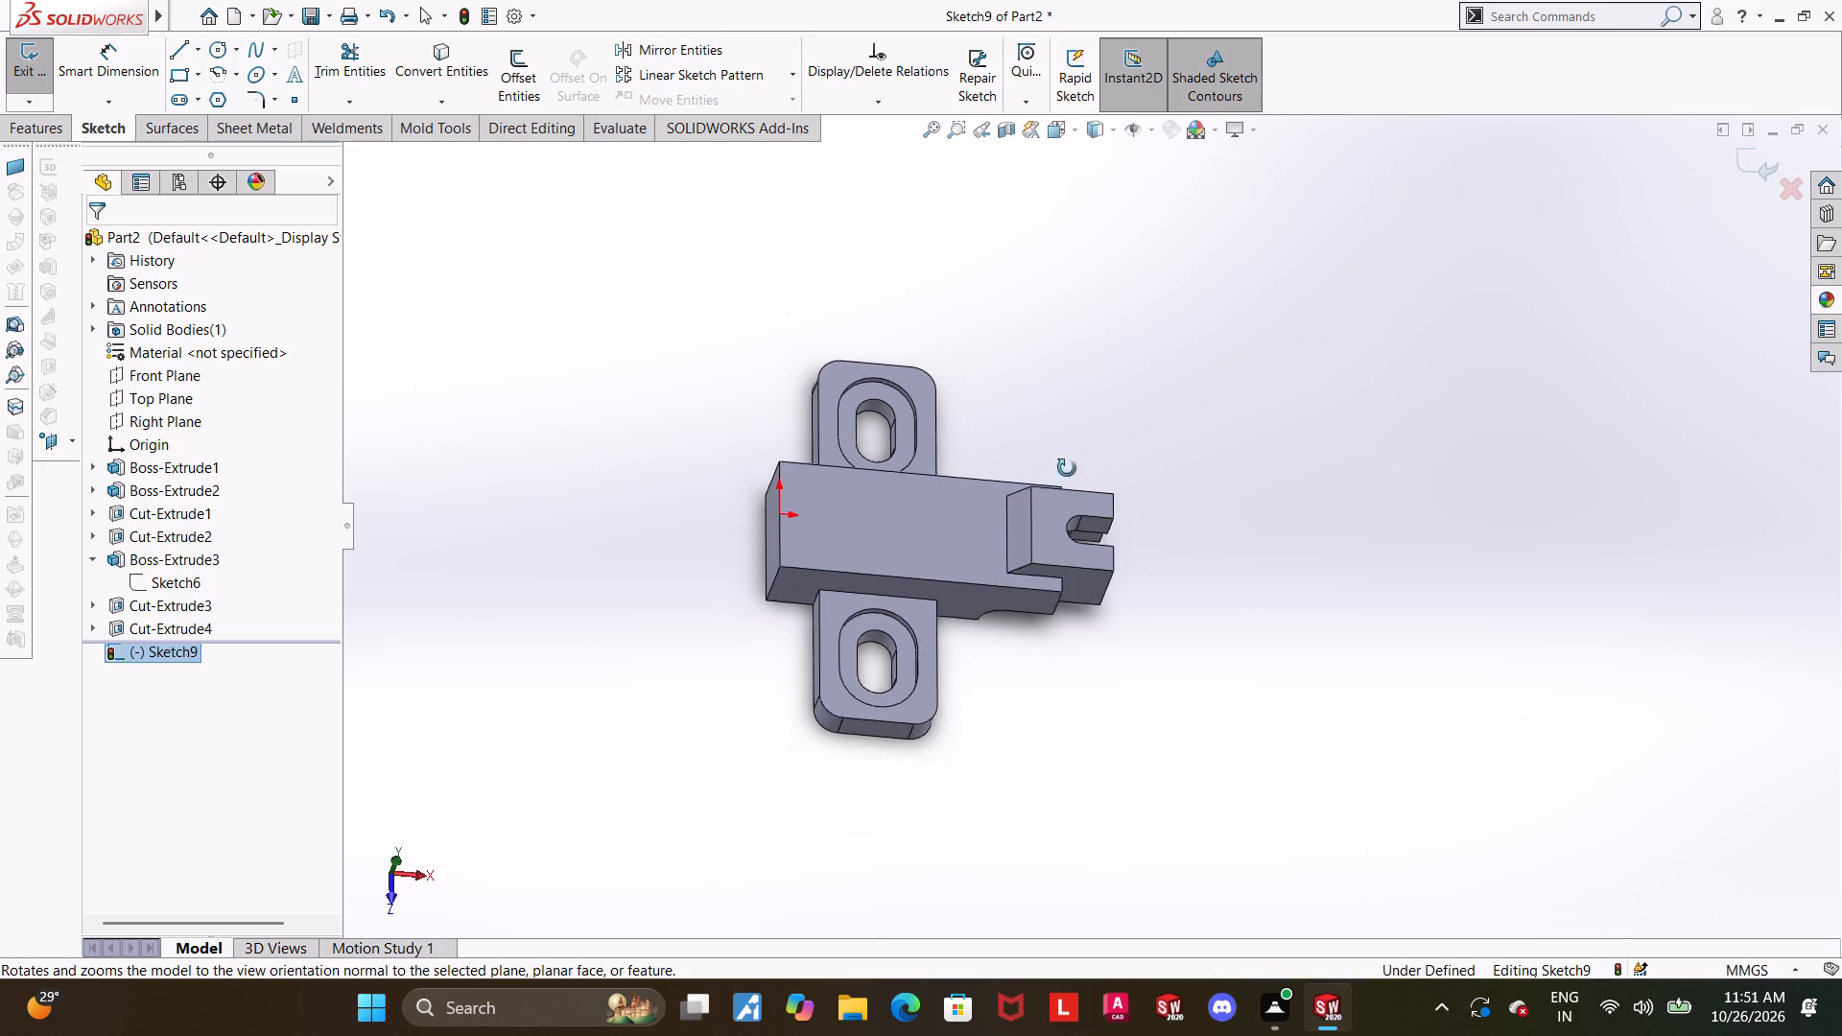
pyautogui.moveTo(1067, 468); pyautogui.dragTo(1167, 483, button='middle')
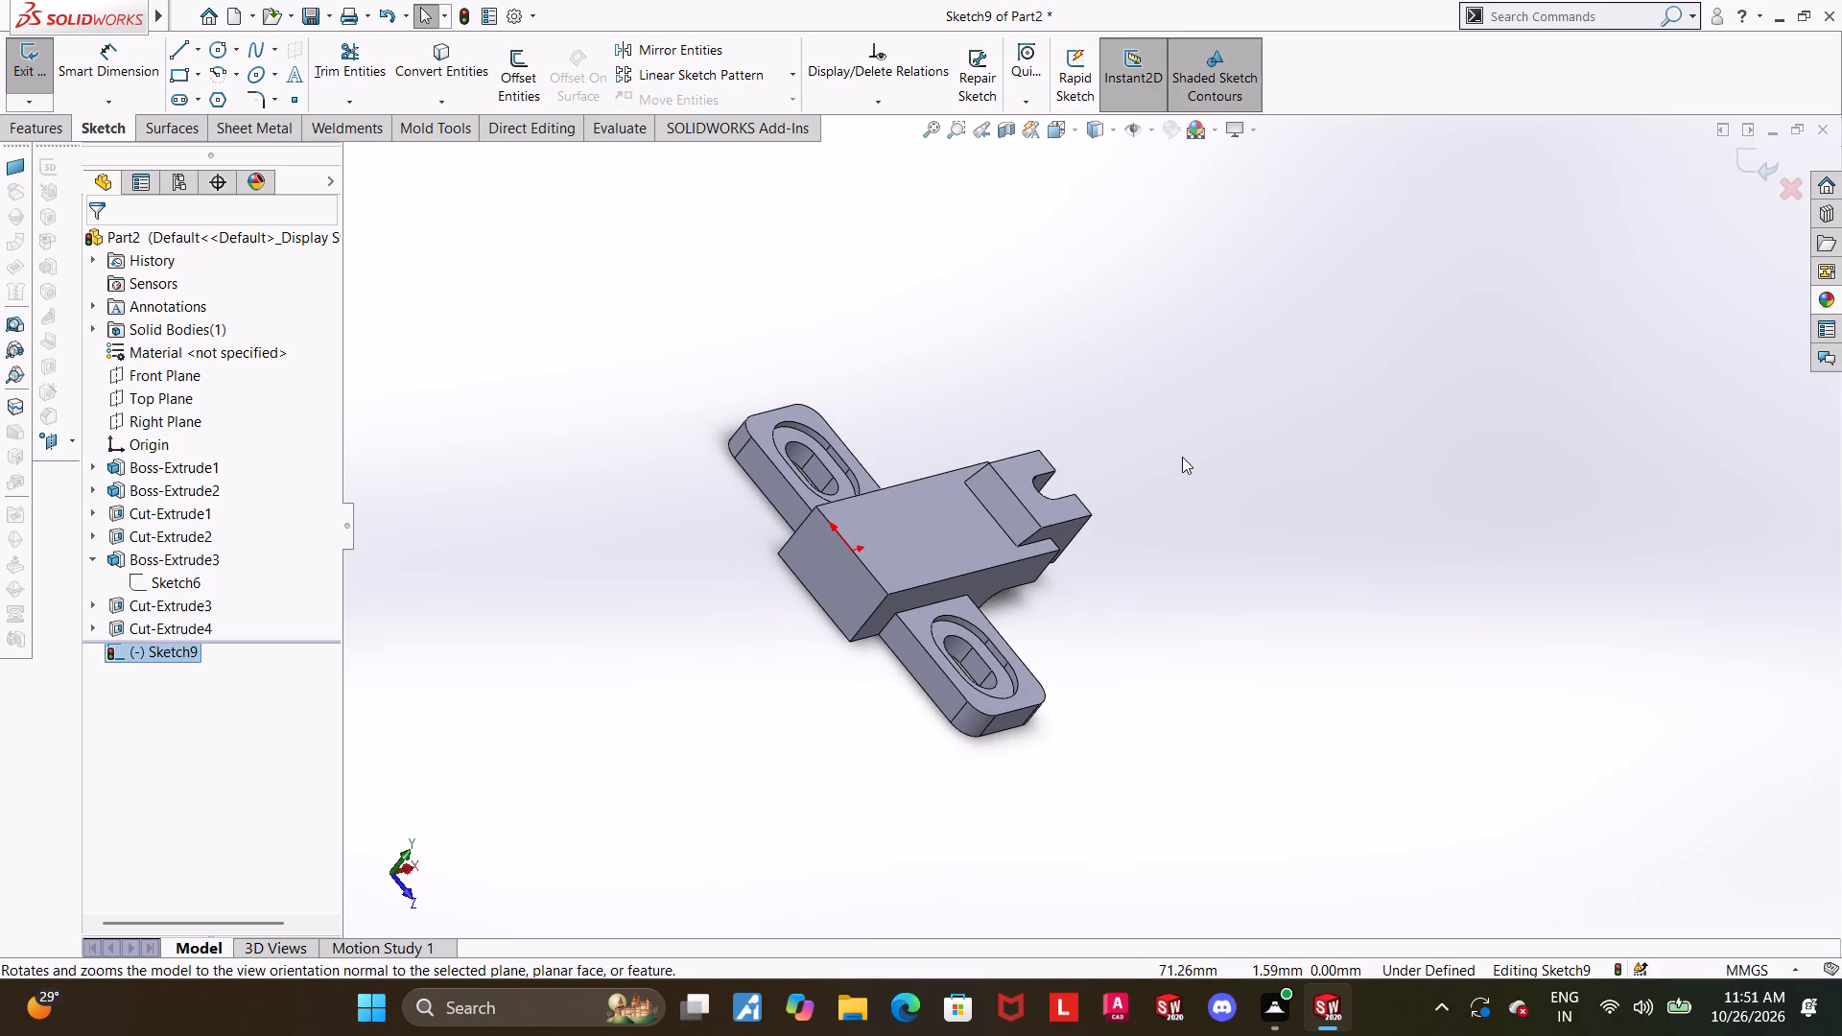
# Examine the part from above, underneath and both sides in several isometric orientations.
pyautogui.moveTo(1178, 456); pyautogui.dragTo(1137, 416, button='middle')
pyautogui.click(1064, 129)
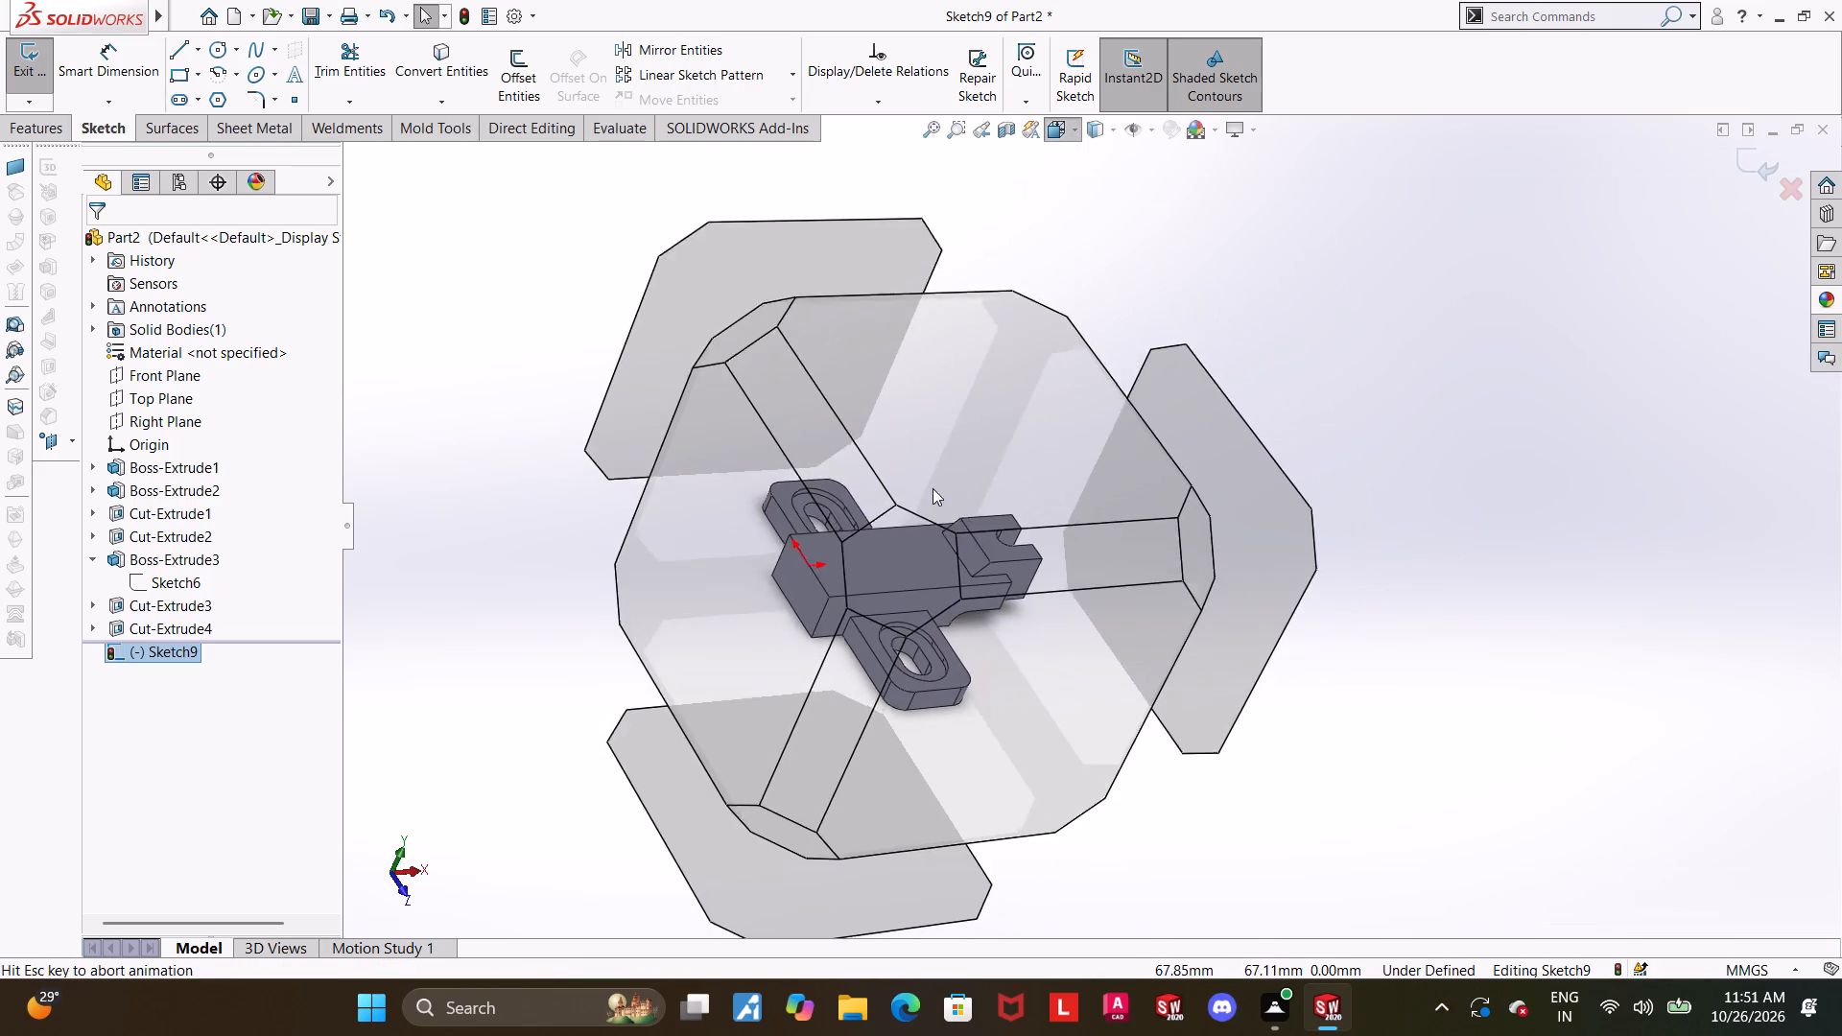
pyautogui.click(824, 647)
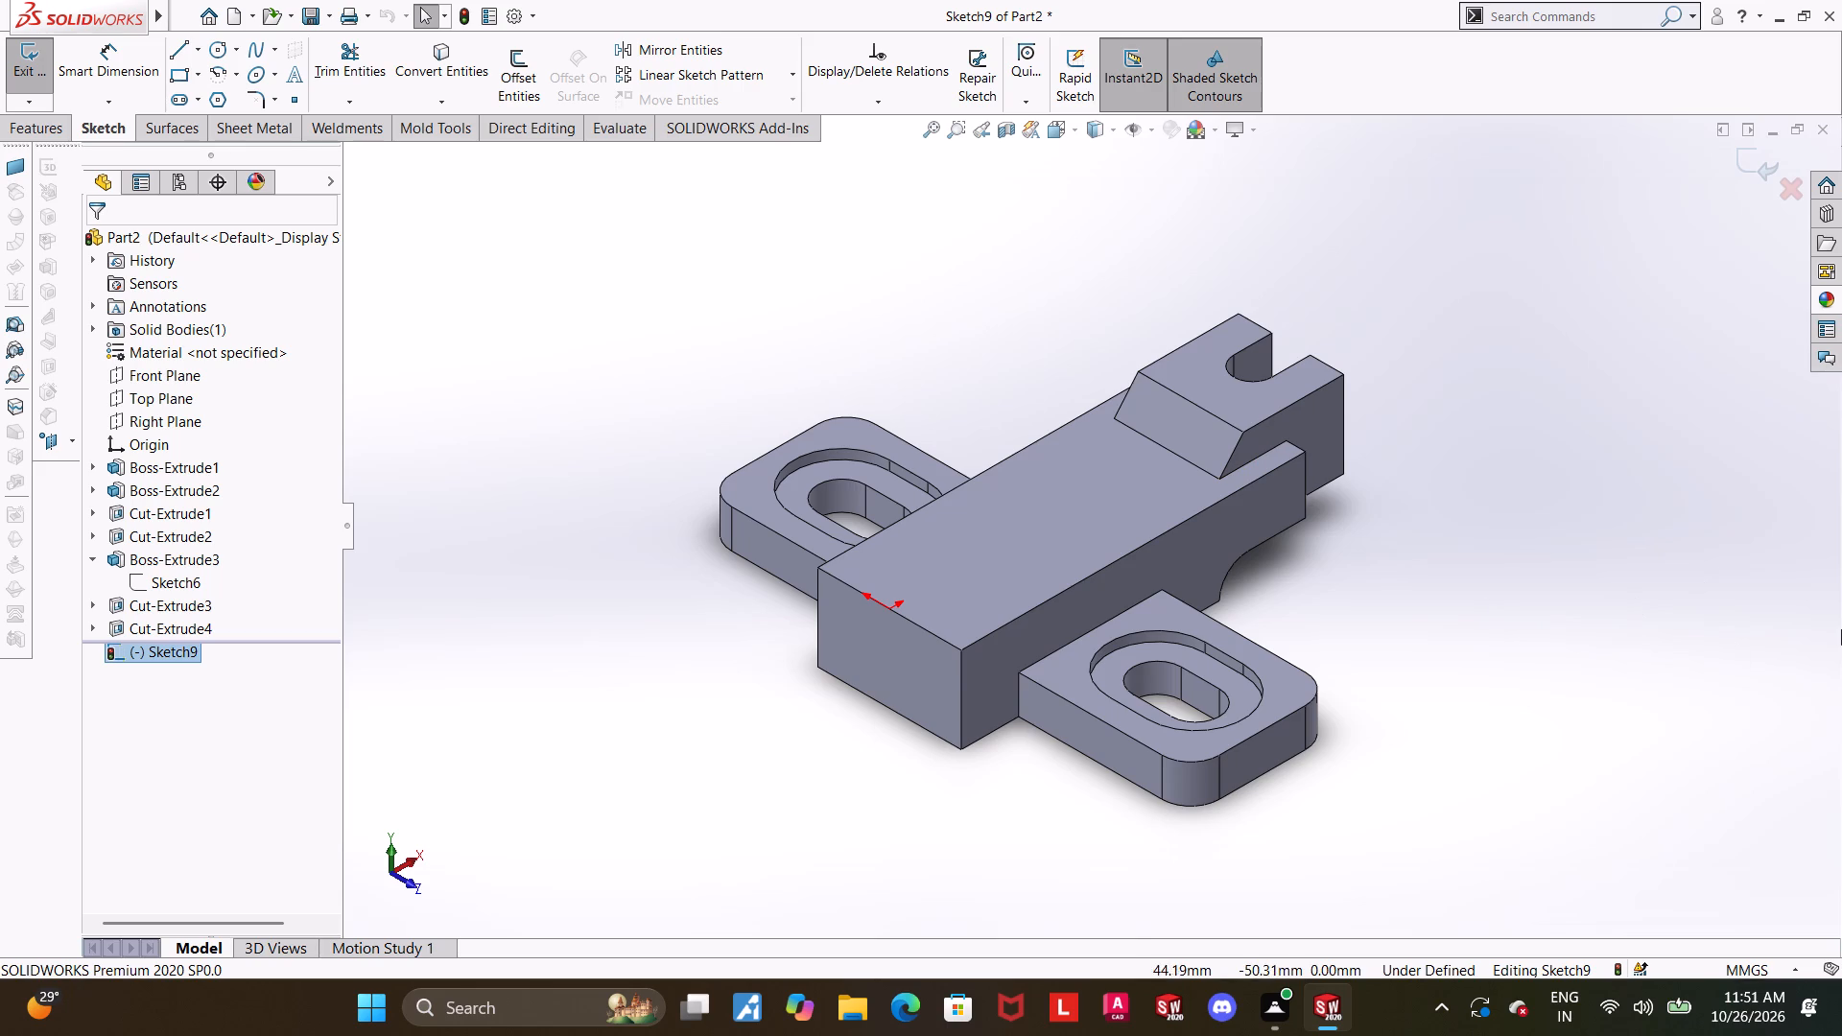
pyautogui.moveTo(1402, 577); pyautogui.dragTo(1361, 171, button='middle')
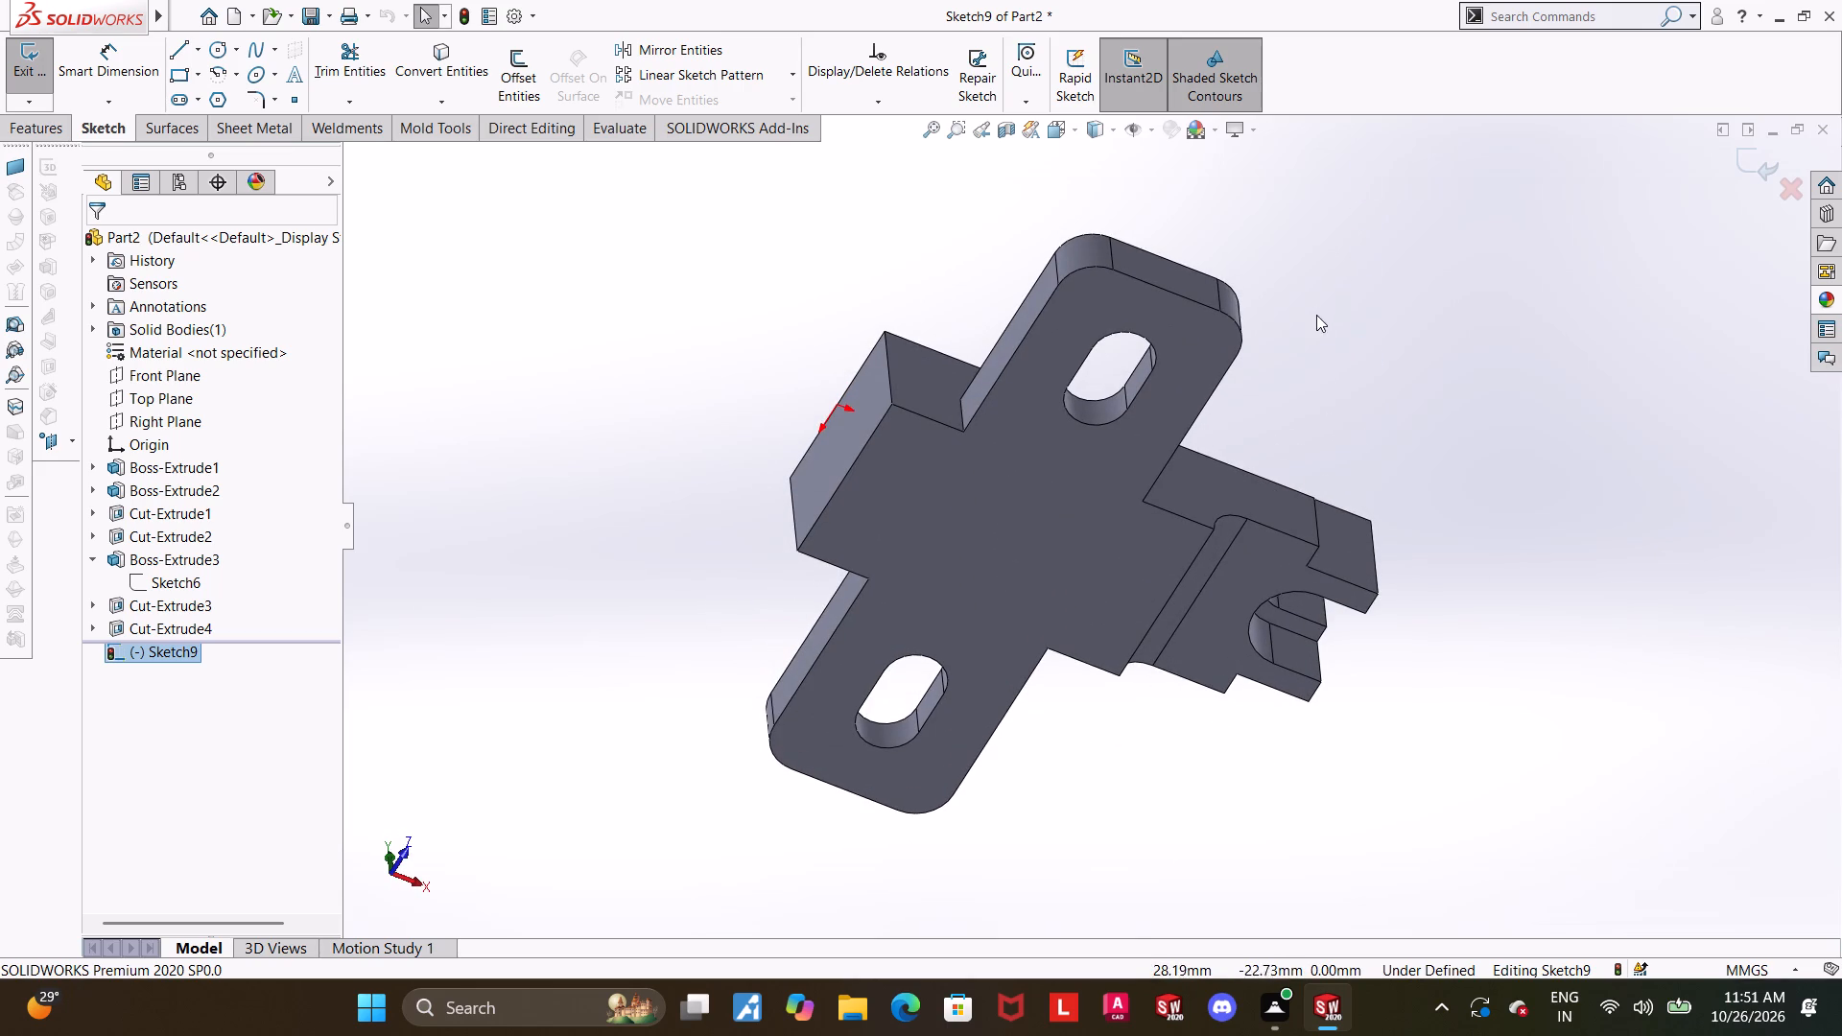
pyautogui.moveTo(1337, 318); pyautogui.dragTo(1362, 167, button='middle')
pyautogui.moveTo(1303, 401); pyautogui.dragTo(940, 618, button='middle')
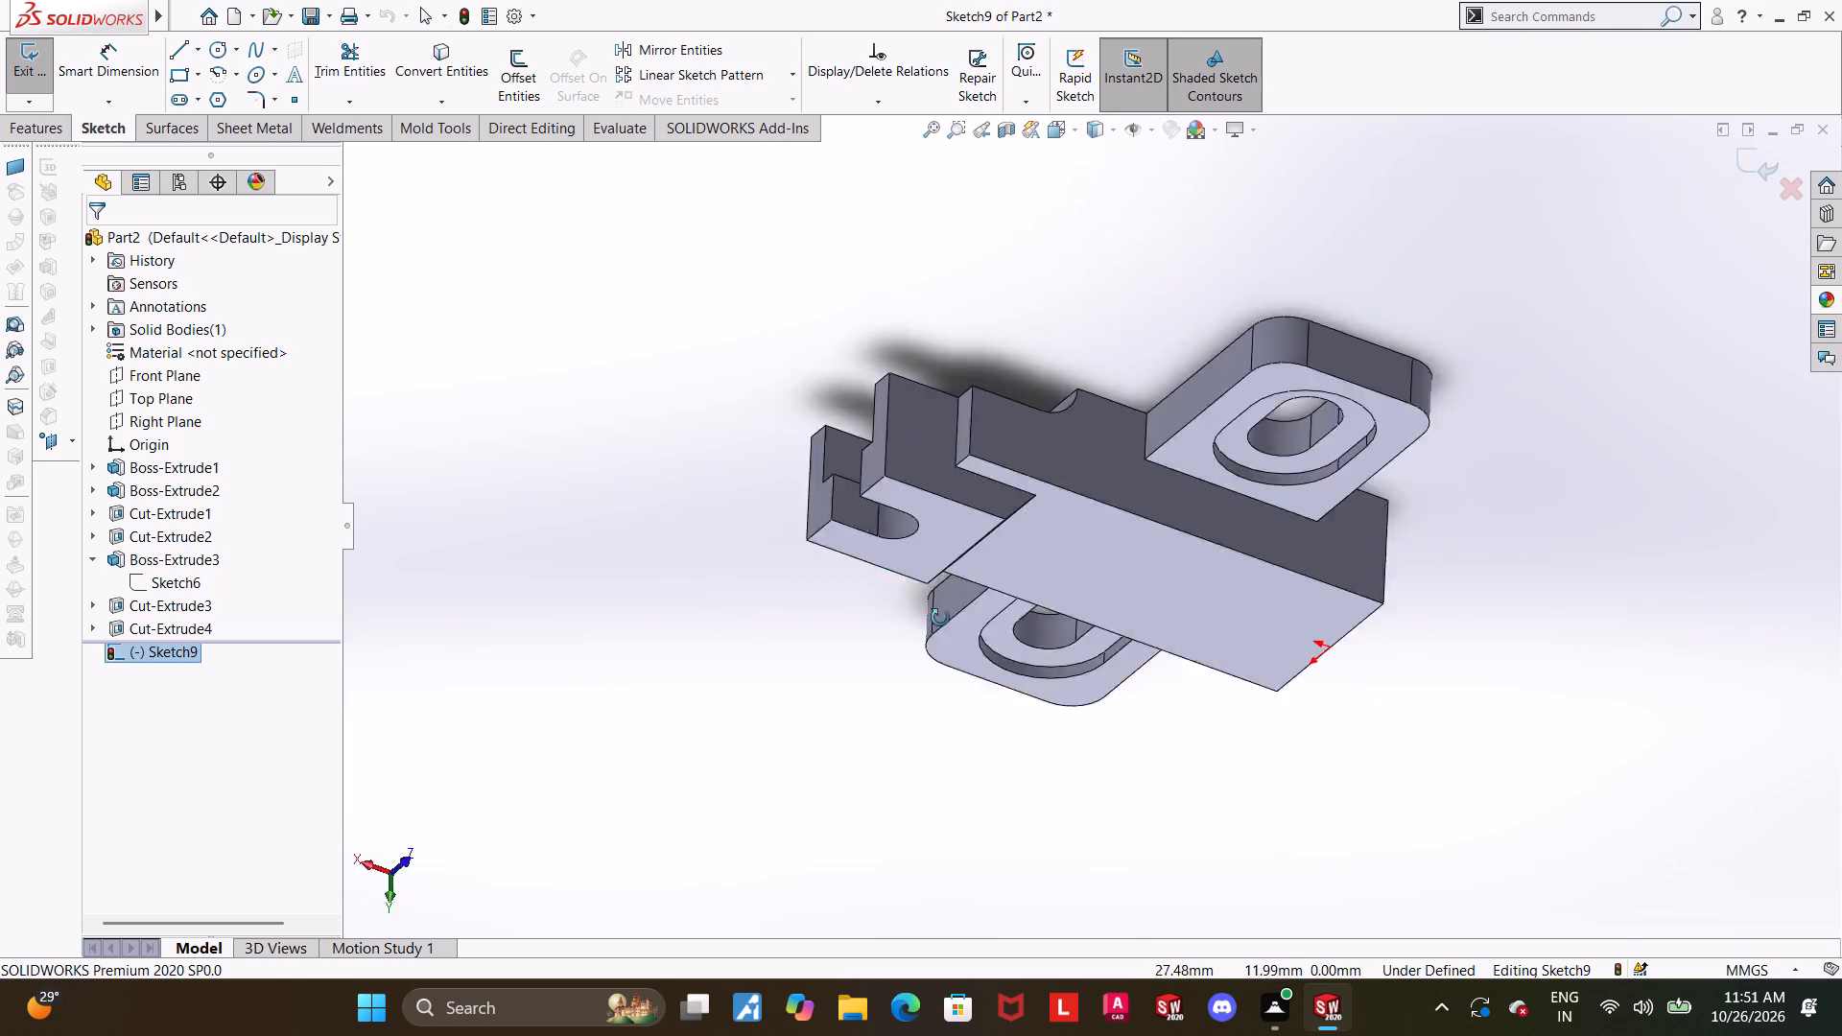
pyautogui.moveTo(940, 618); pyautogui.dragTo(1057, 743, button='middle')
pyautogui.scroll(1, 1209, 577)
pyautogui.moveTo(1207, 574); pyautogui.dragTo(1156, 681, button='middle')
pyautogui.click(1060, 129)
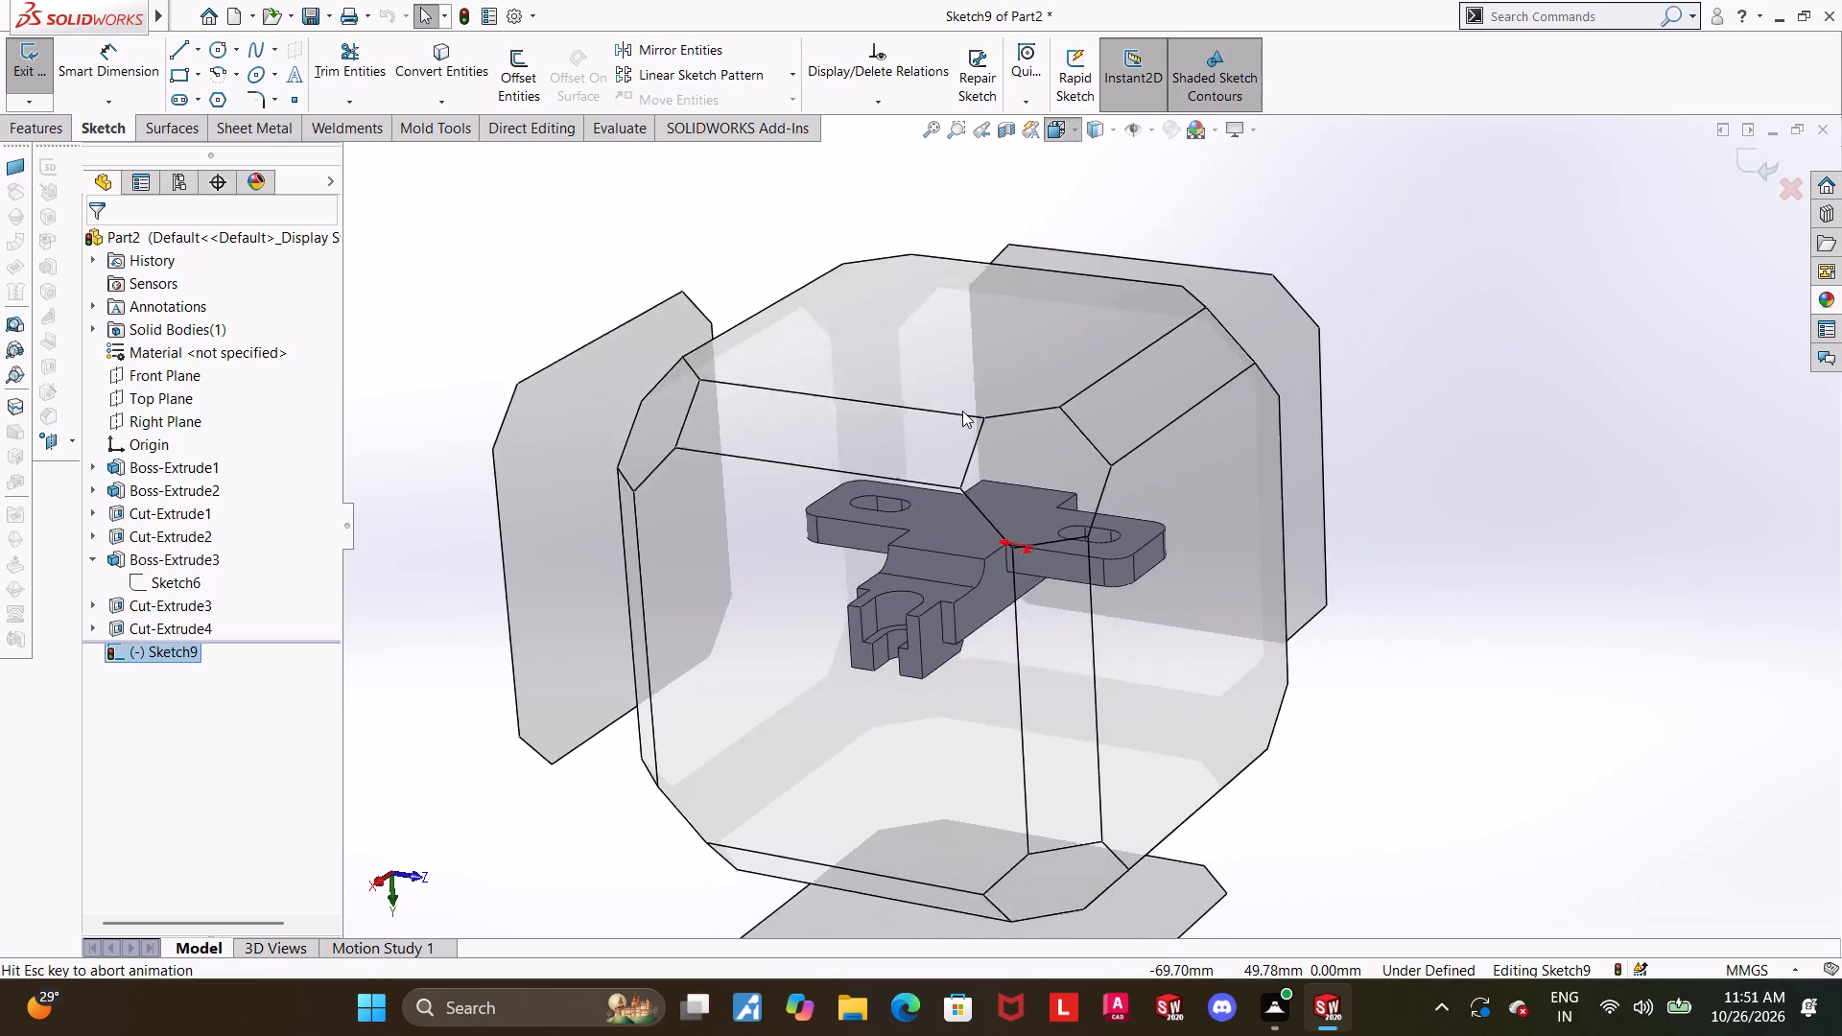
pyautogui.click(902, 537)
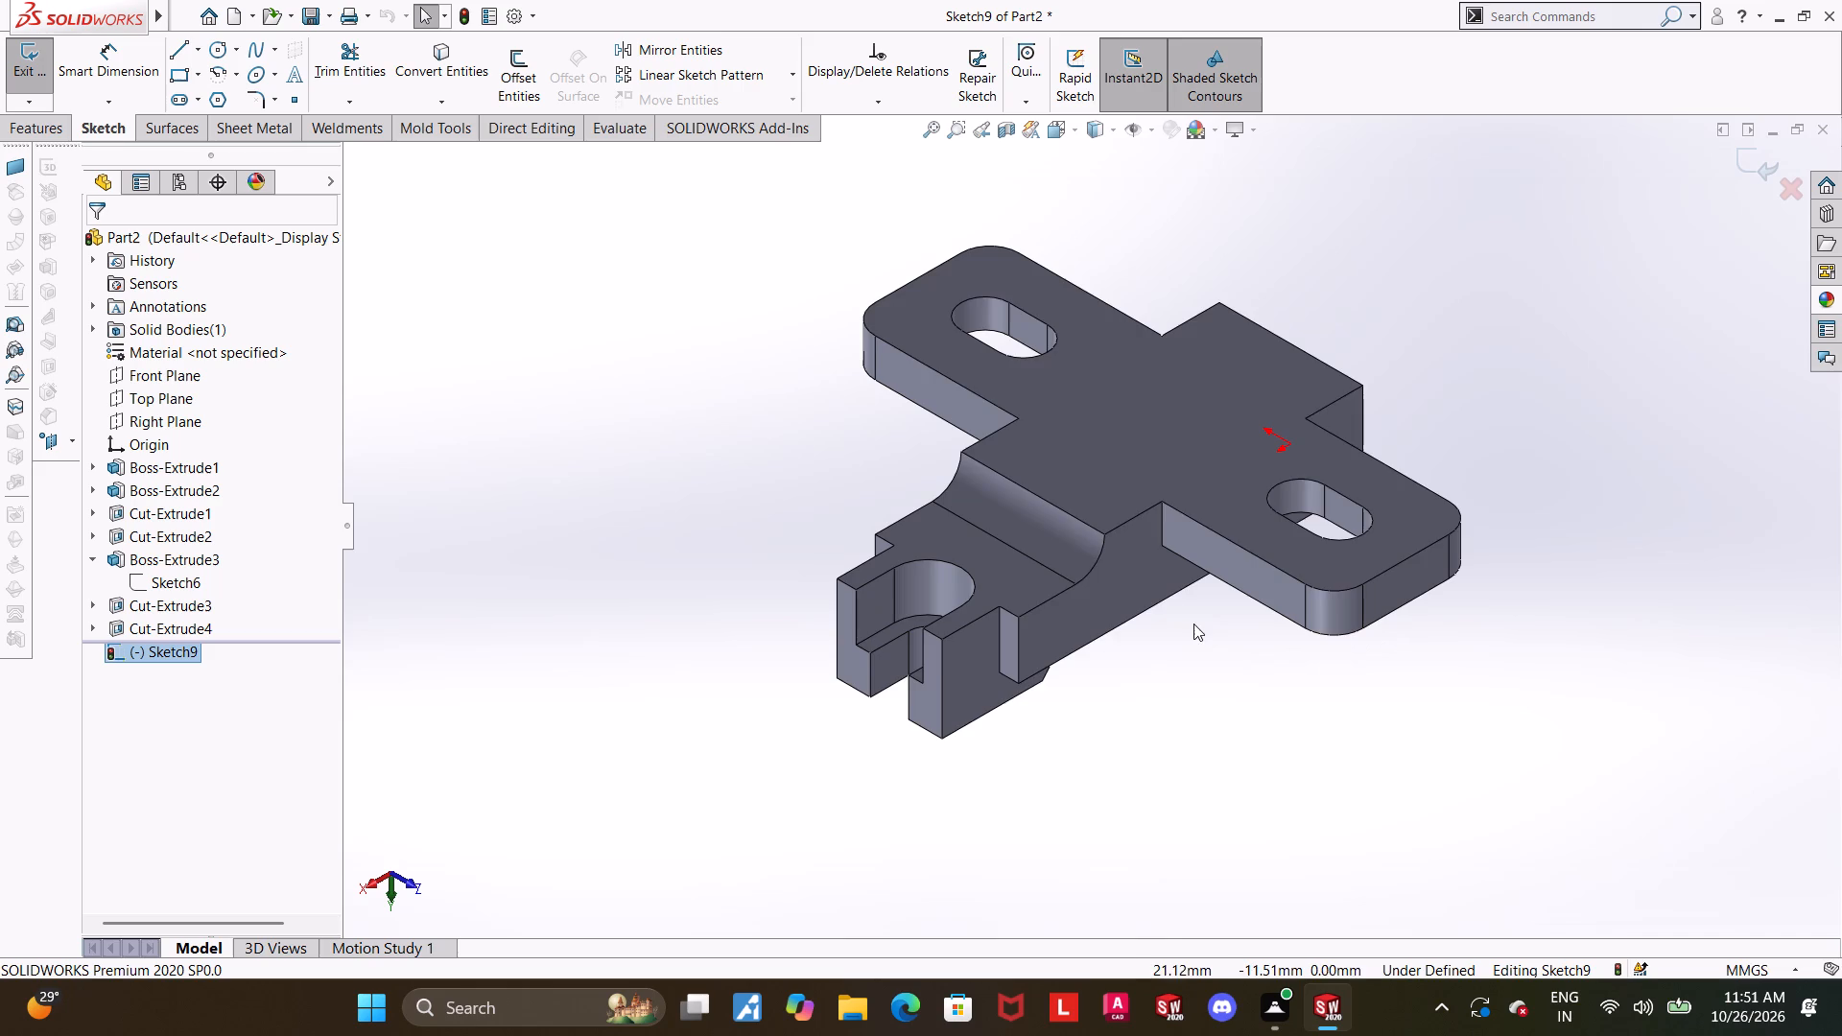
pyautogui.scroll(-1, 1162, 358)
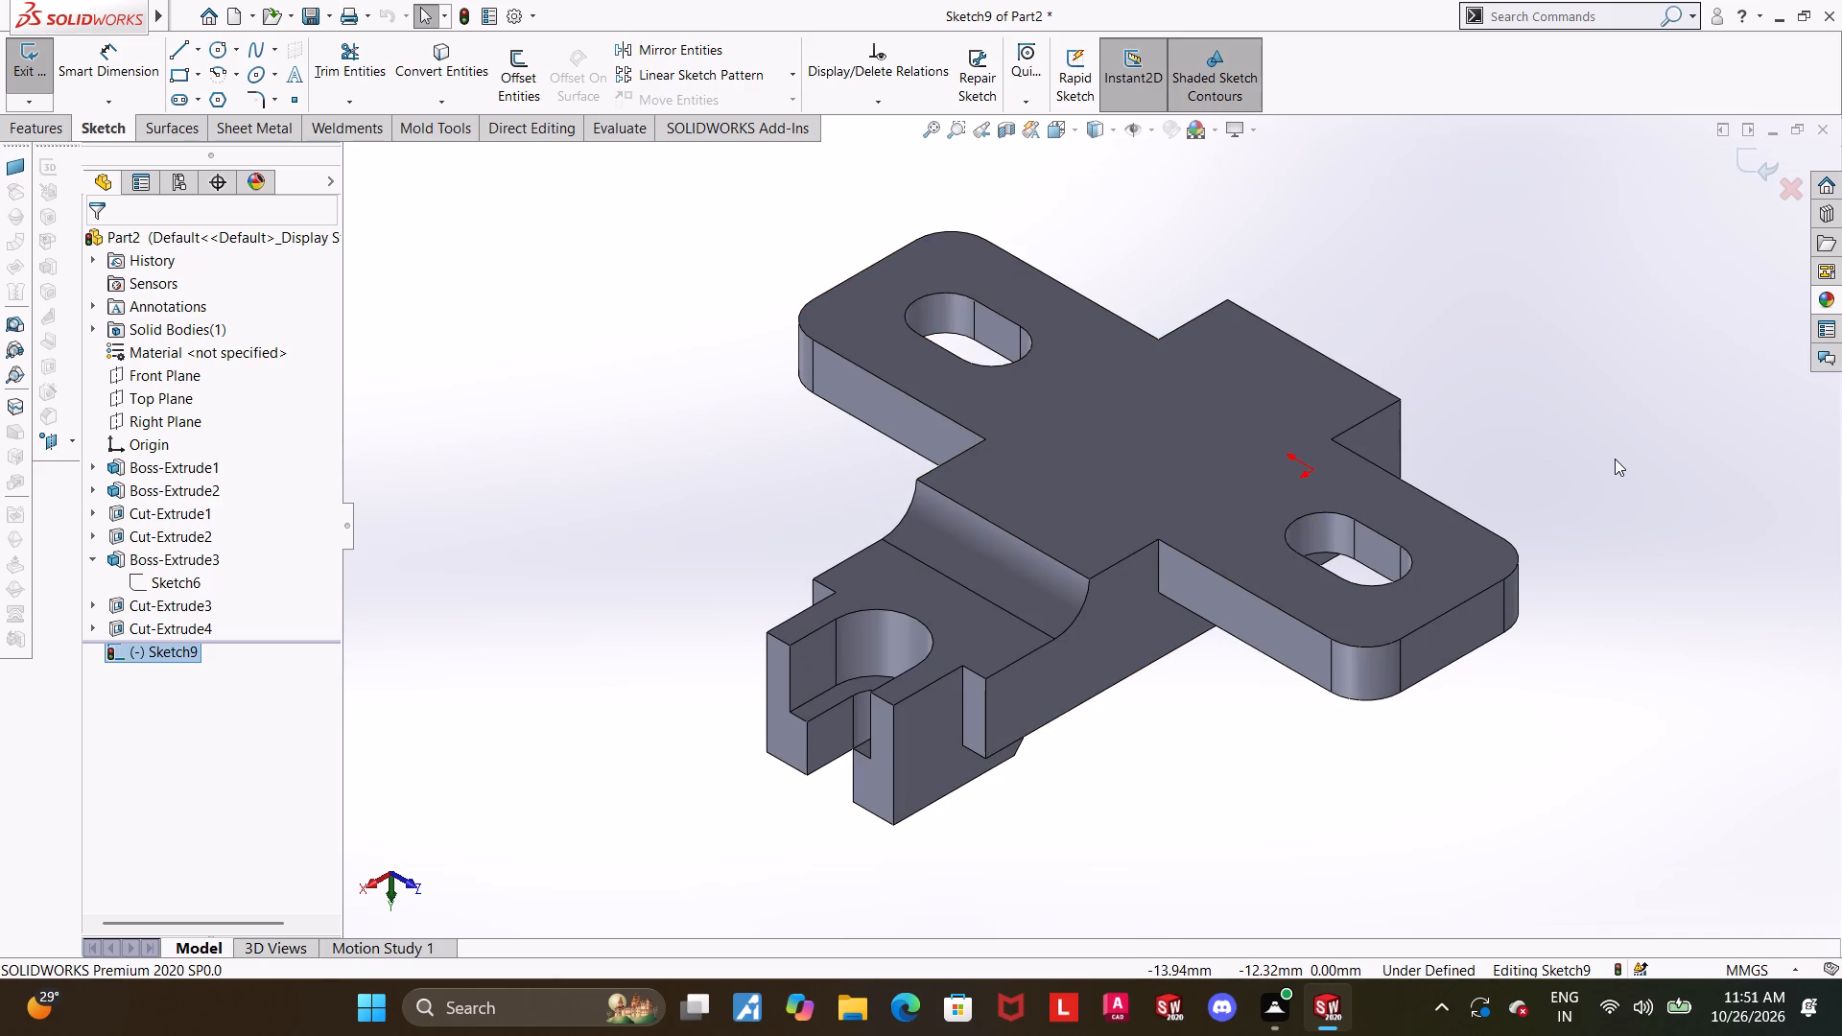
pyautogui.scroll(1, 1387, 761)
pyautogui.moveTo(1138, 749); pyautogui.dragTo(1131, 745, button='middle')
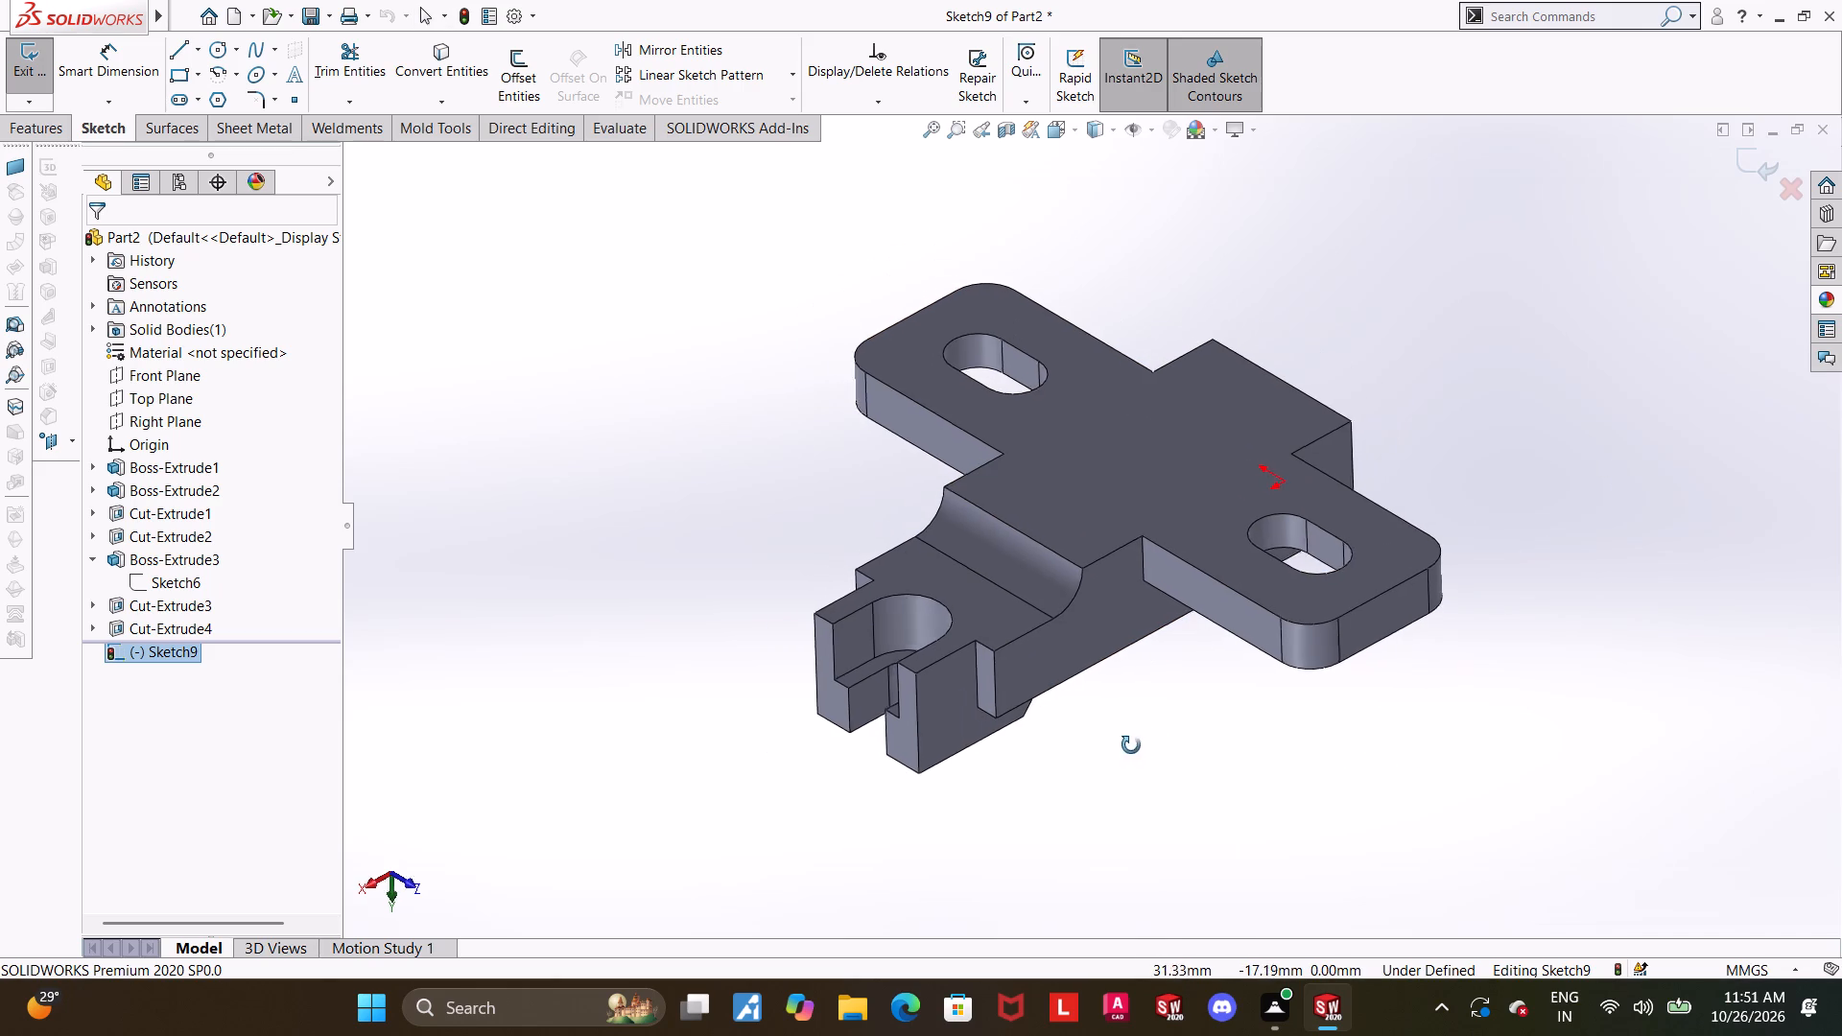
pyautogui.moveTo(1131, 745); pyautogui.dragTo(1052, 230, button='middle')
pyautogui.moveTo(1184, 662); pyautogui.dragTo(1105, 365, button='middle')
pyautogui.click(1068, 136)
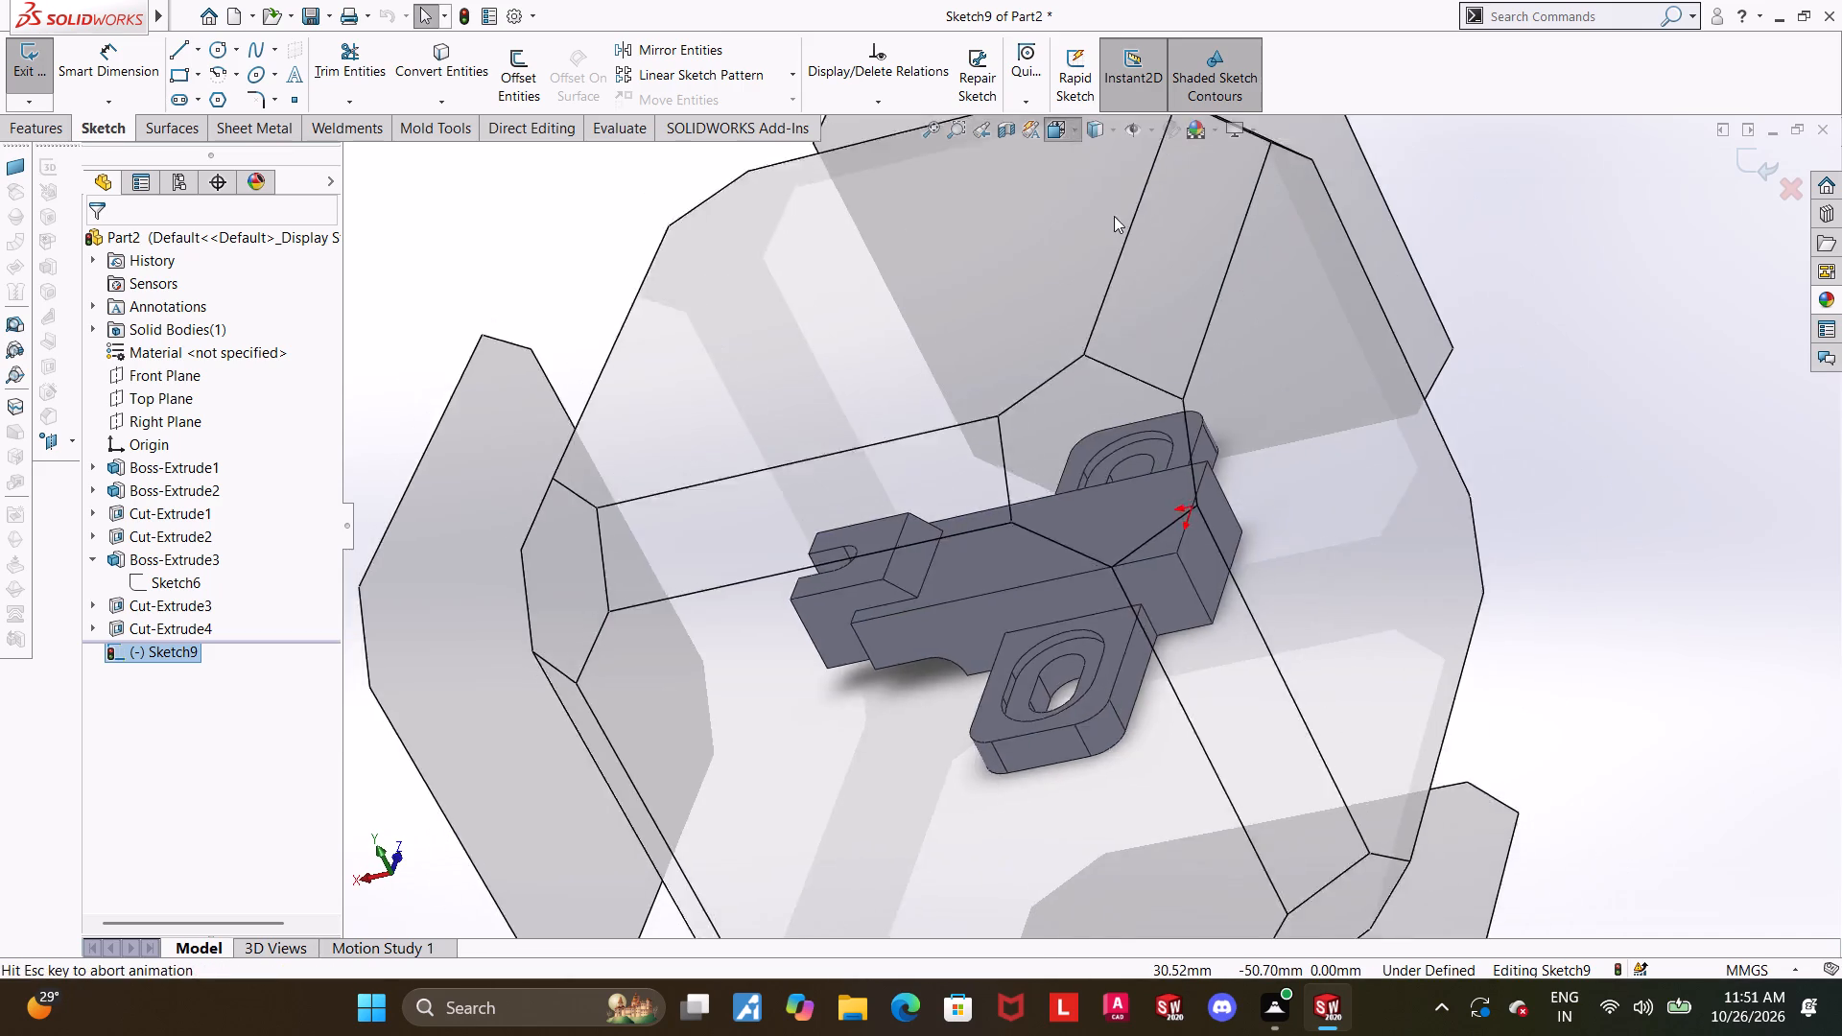
pyautogui.click(865, 598)
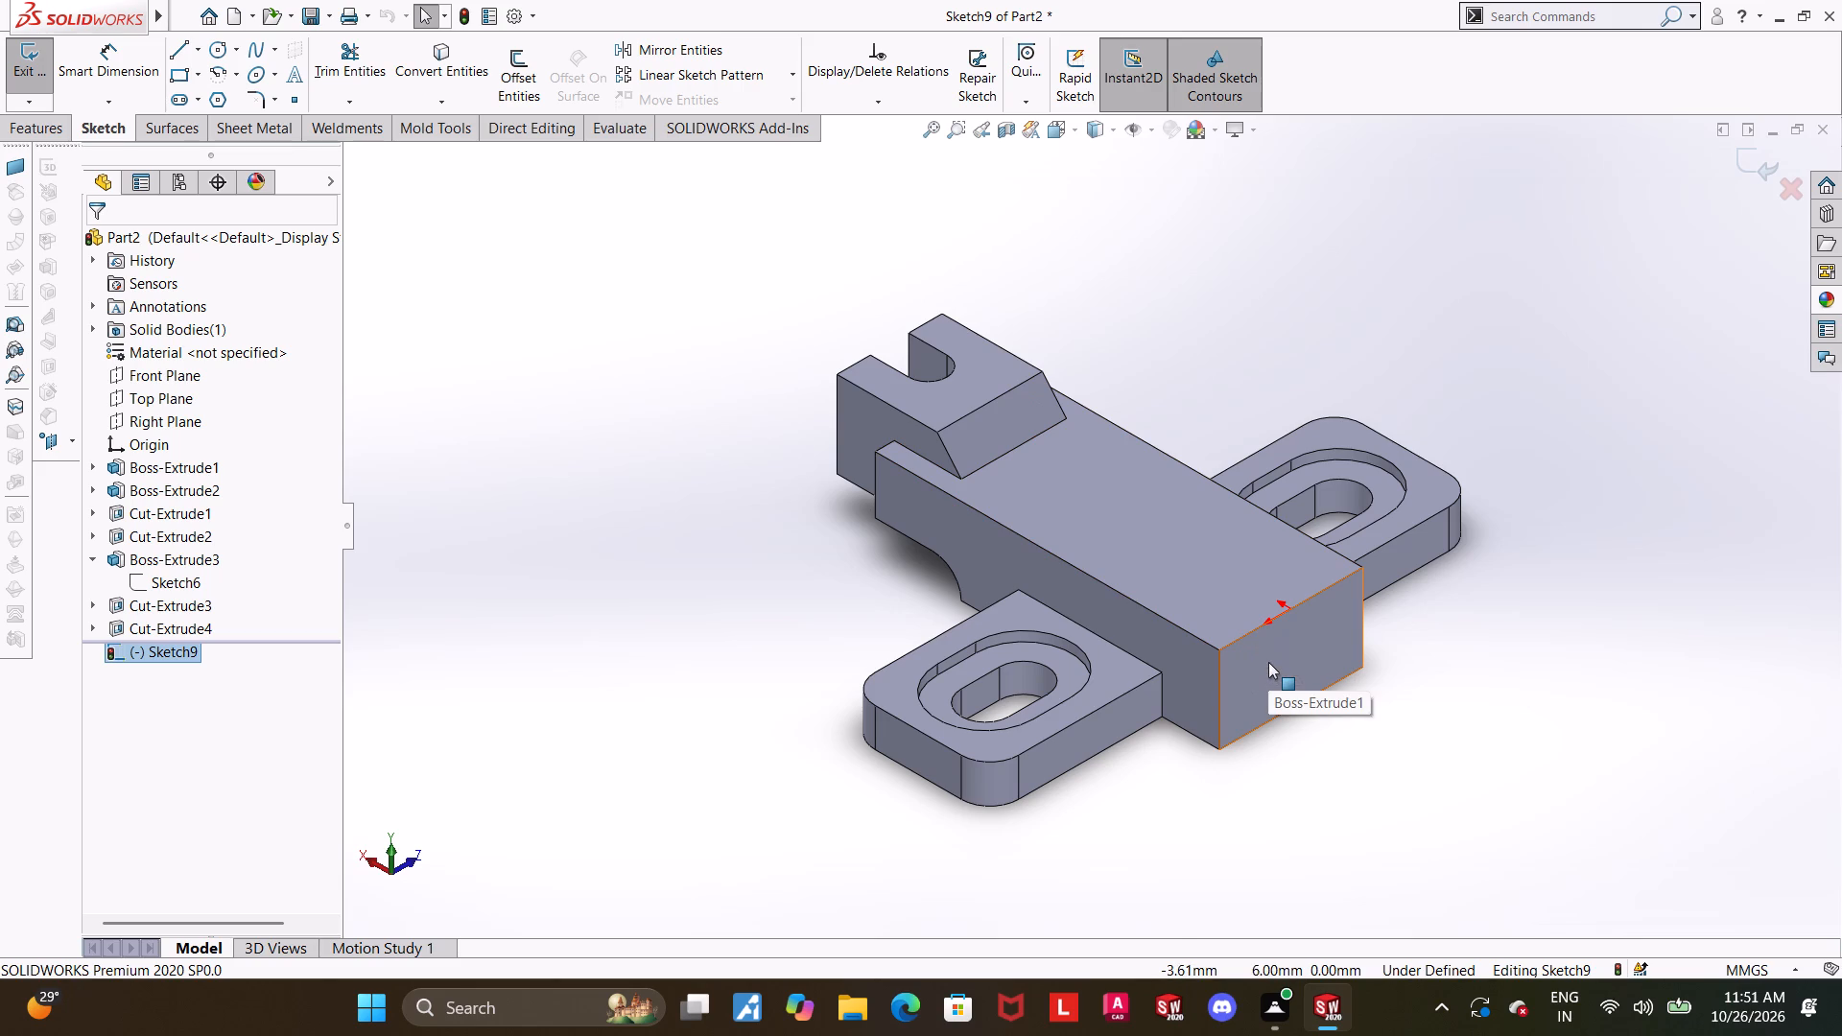
pyautogui.scroll(1, 1266, 672)
pyautogui.scroll(-1, 1266, 672)
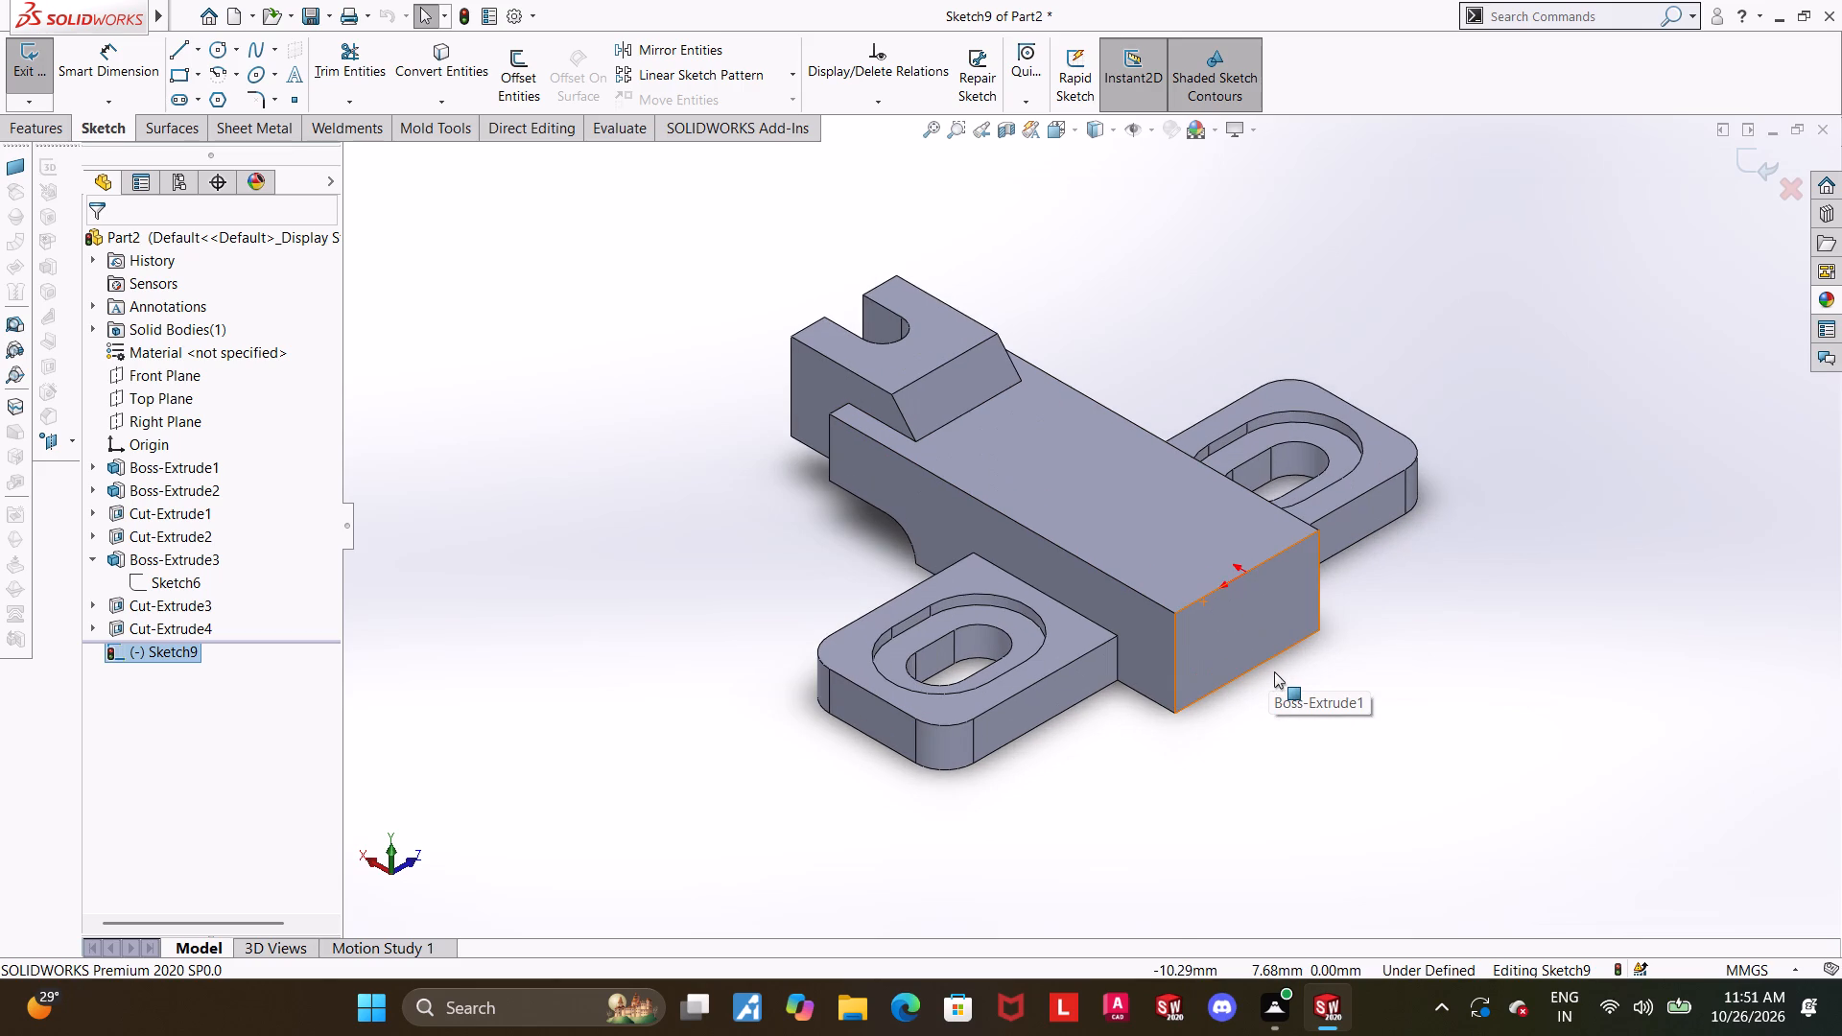
pyautogui.scroll(-1, 1279, 674)
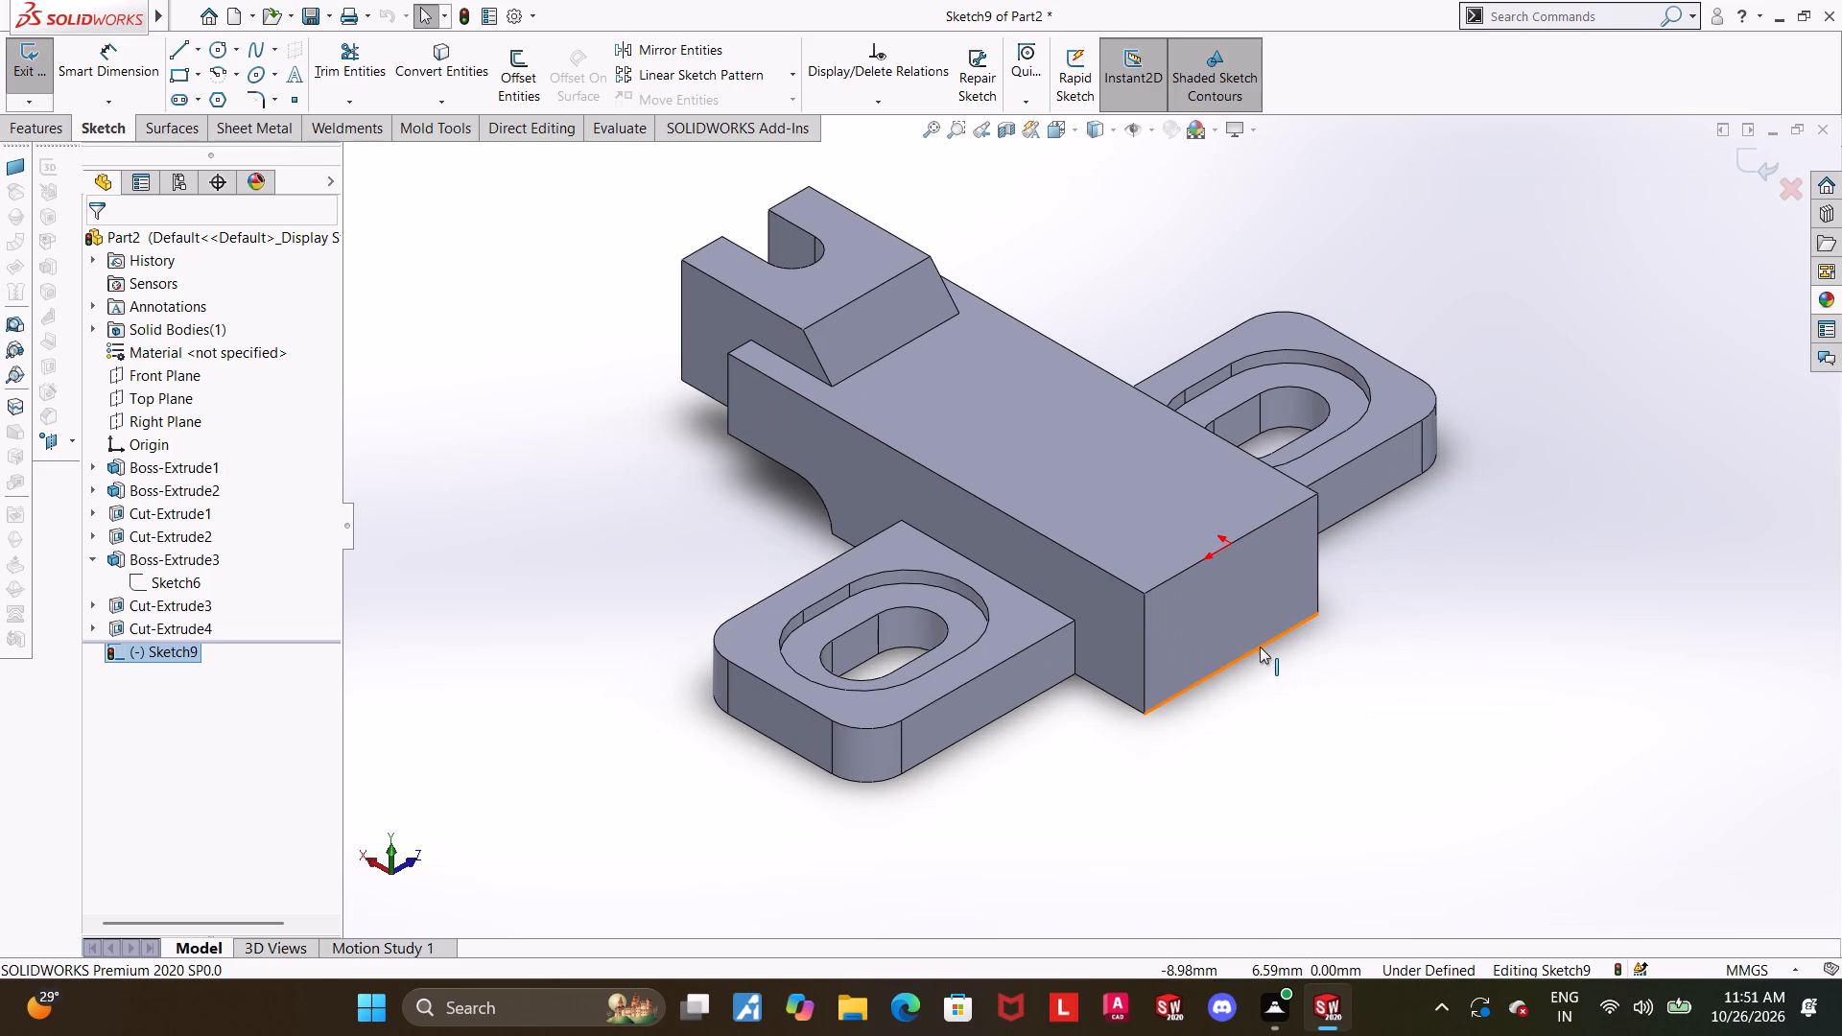
pyautogui.scroll(1, 1260, 647)
pyautogui.moveTo(1256, 645); pyautogui.dragTo(1044, 707, button='middle')
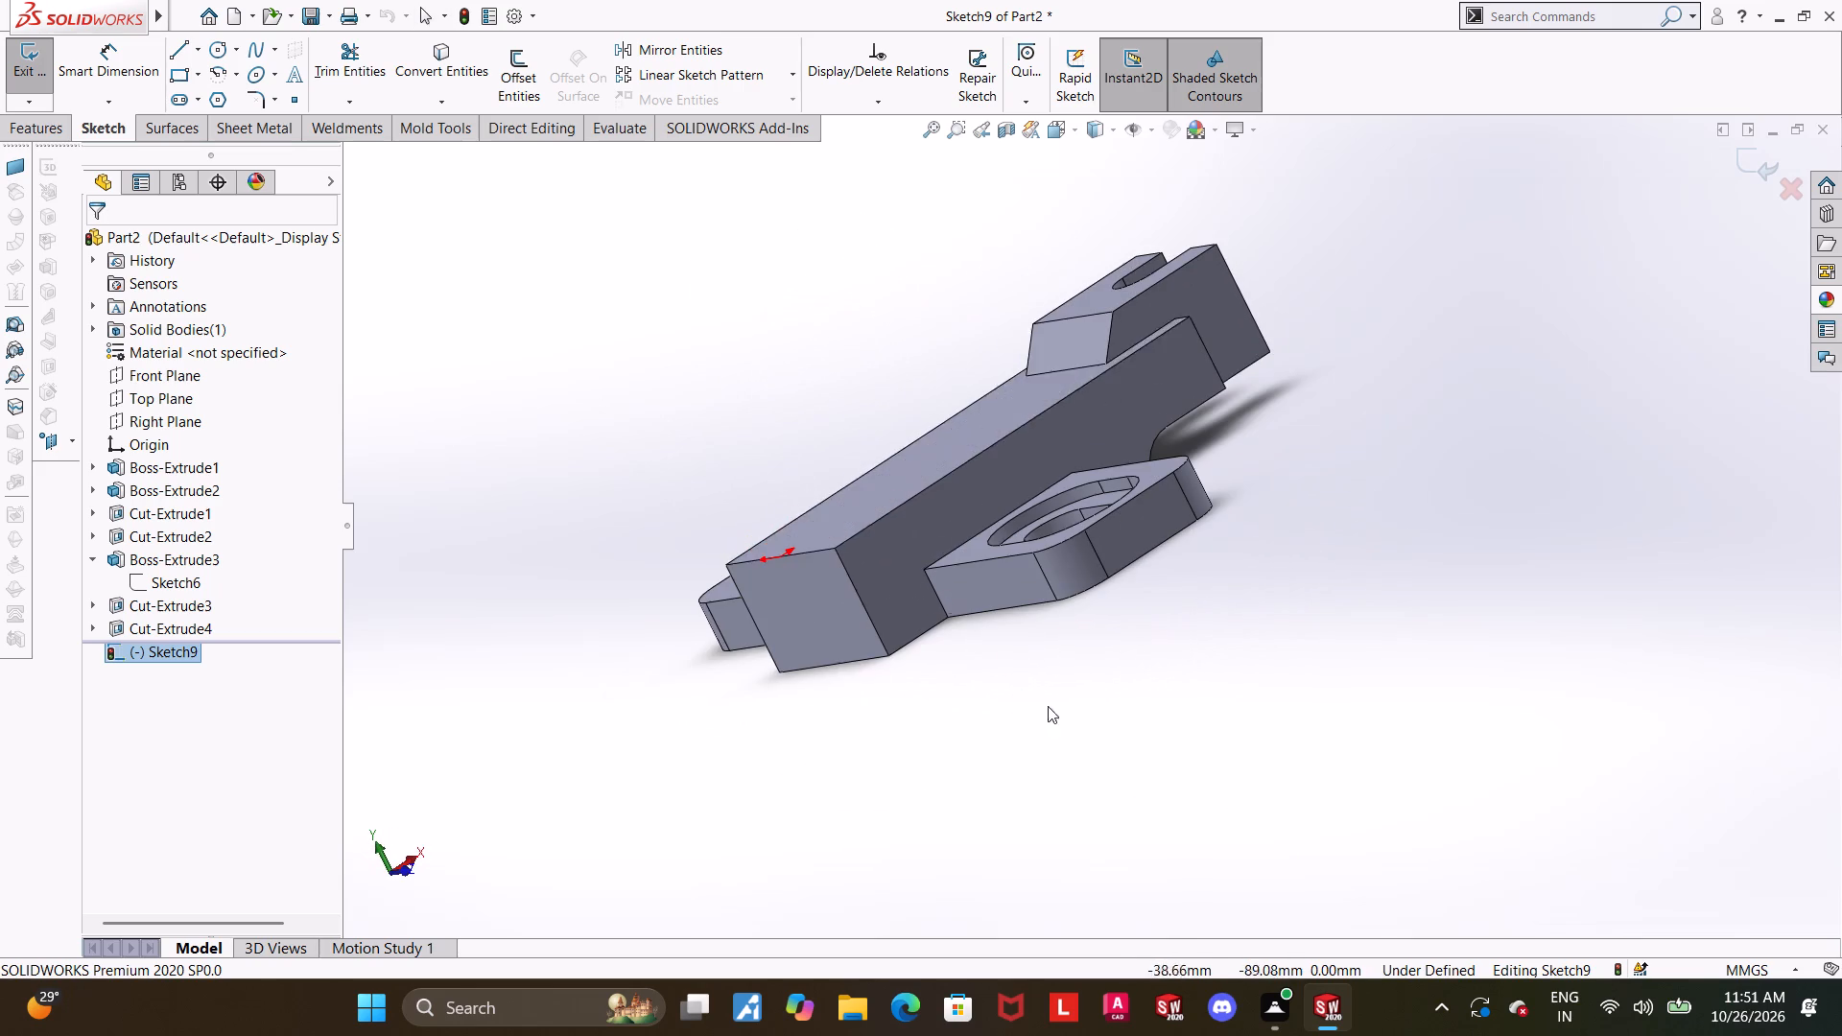
pyautogui.click(1052, 129)
pyautogui.click(771, 555)
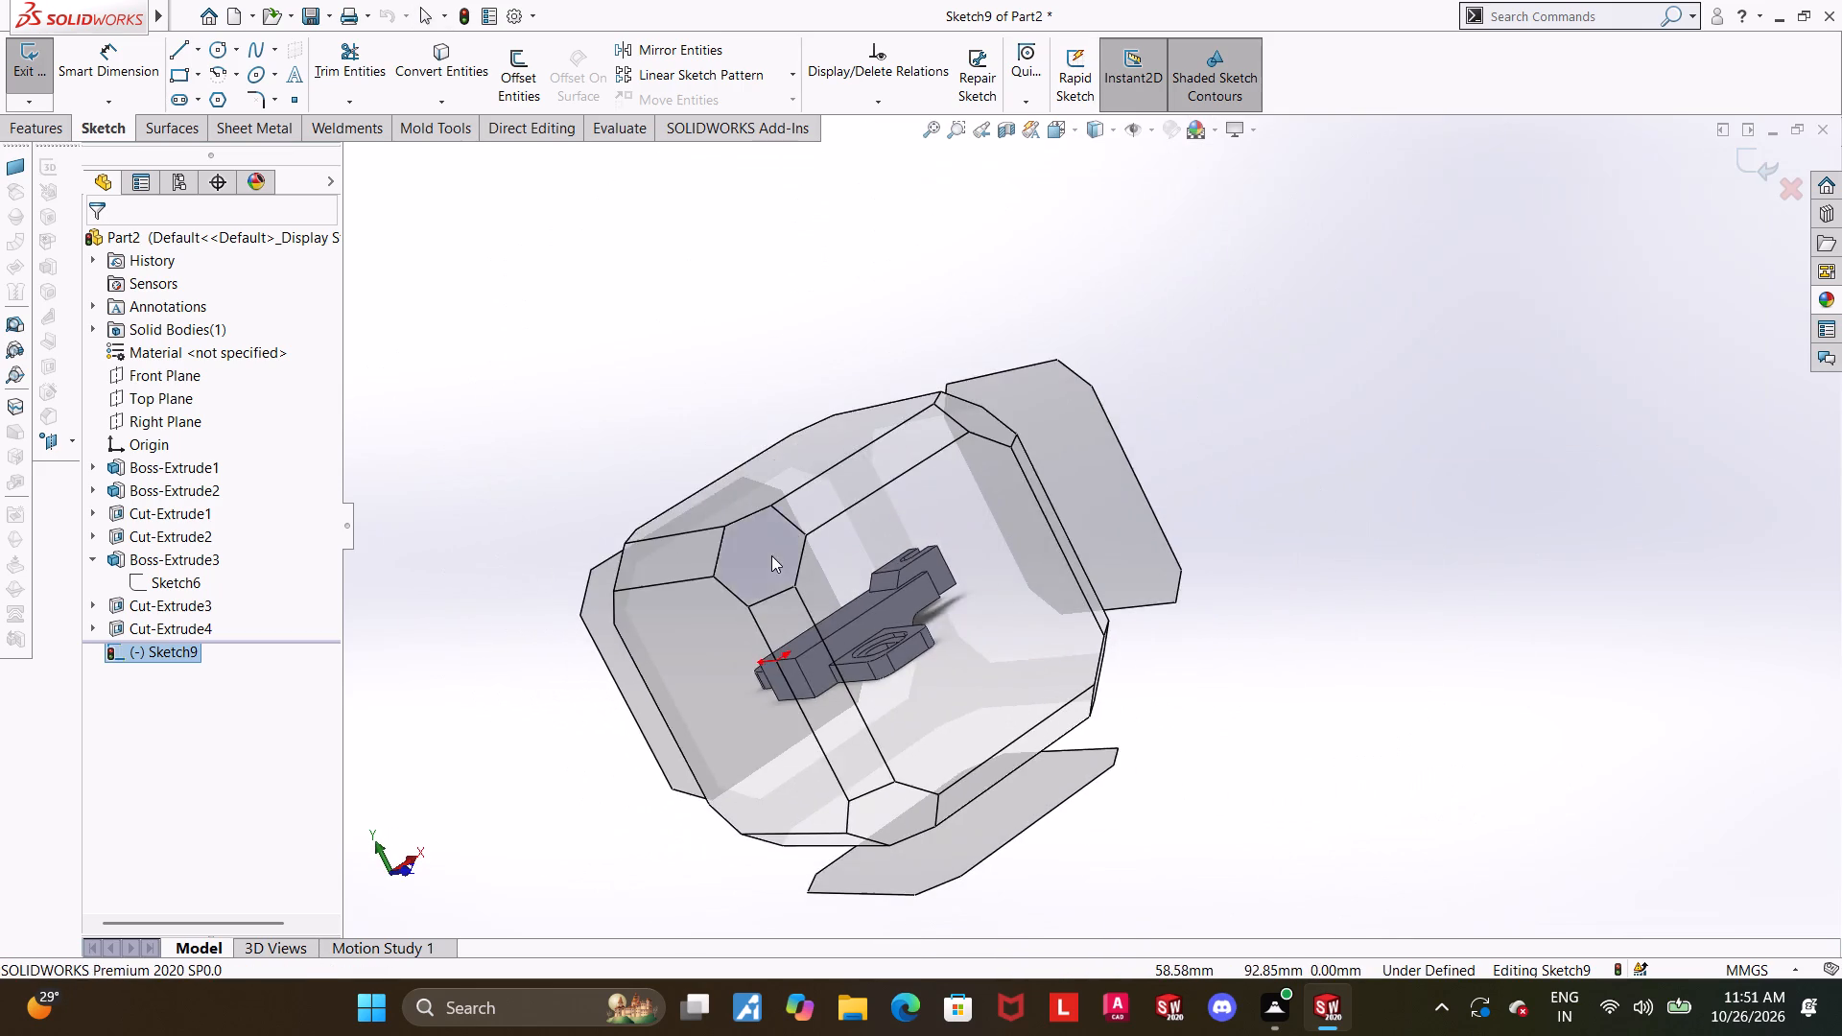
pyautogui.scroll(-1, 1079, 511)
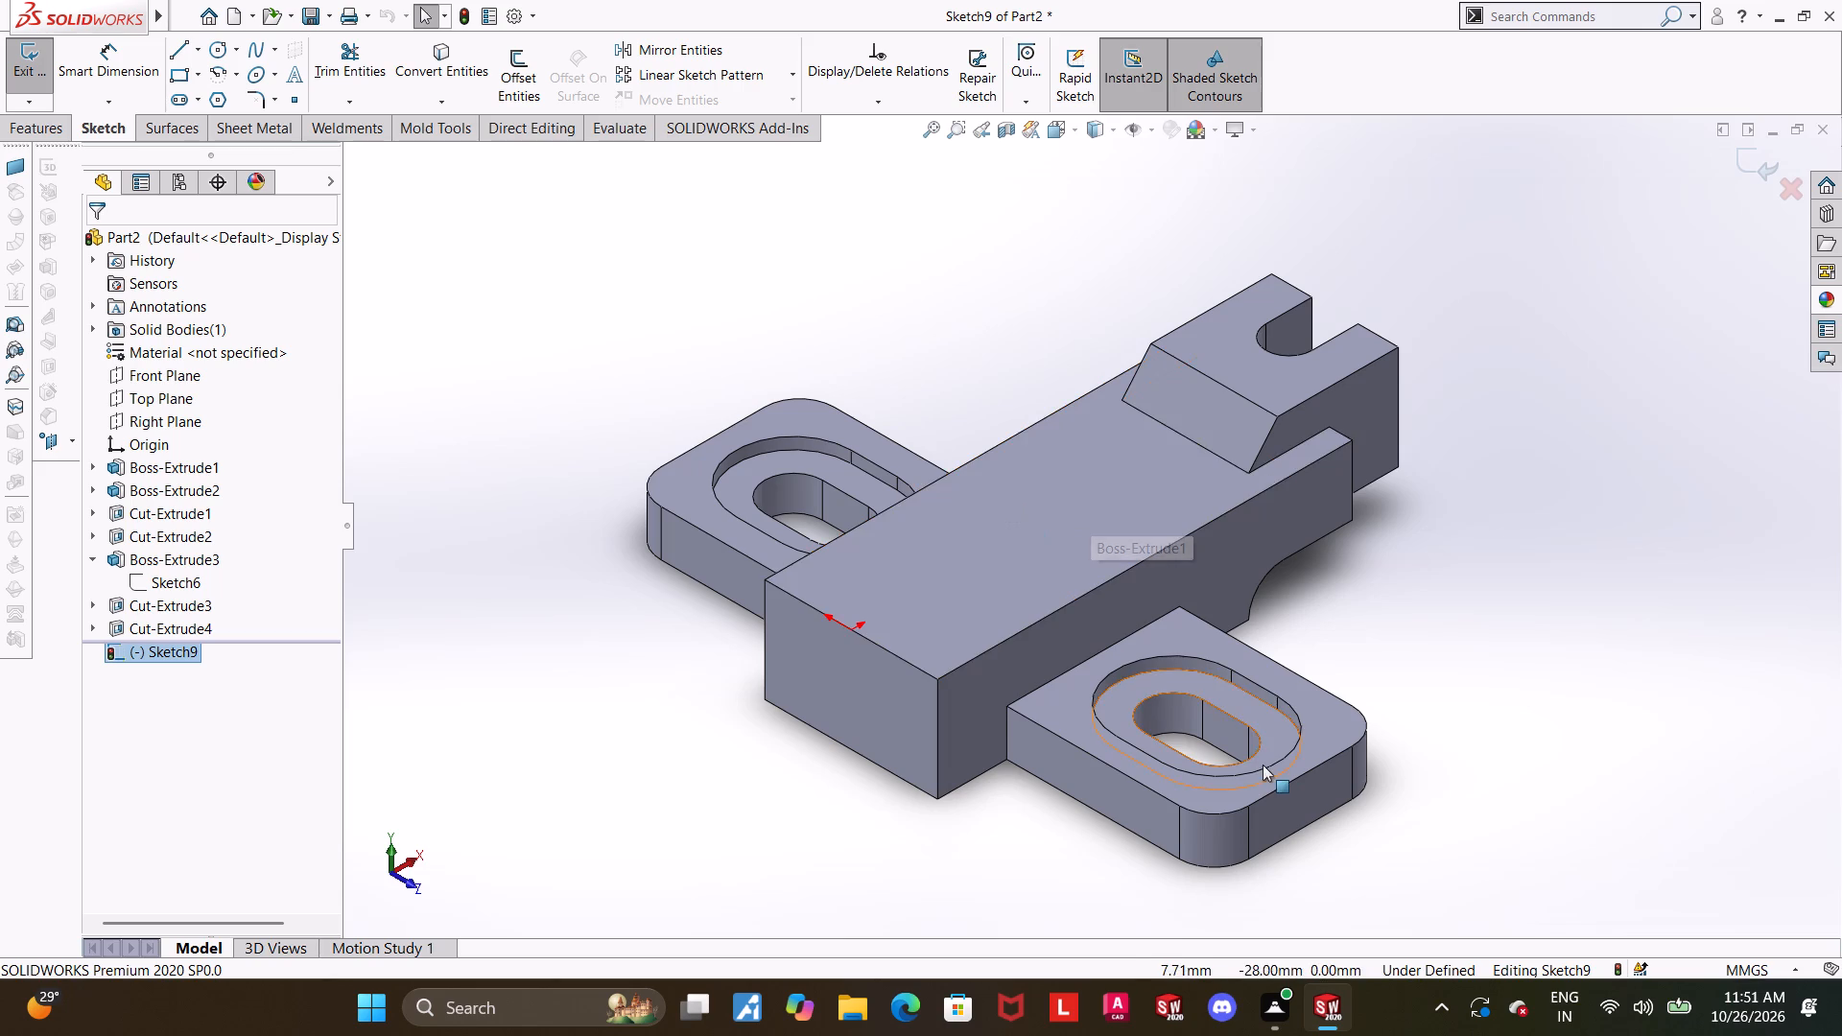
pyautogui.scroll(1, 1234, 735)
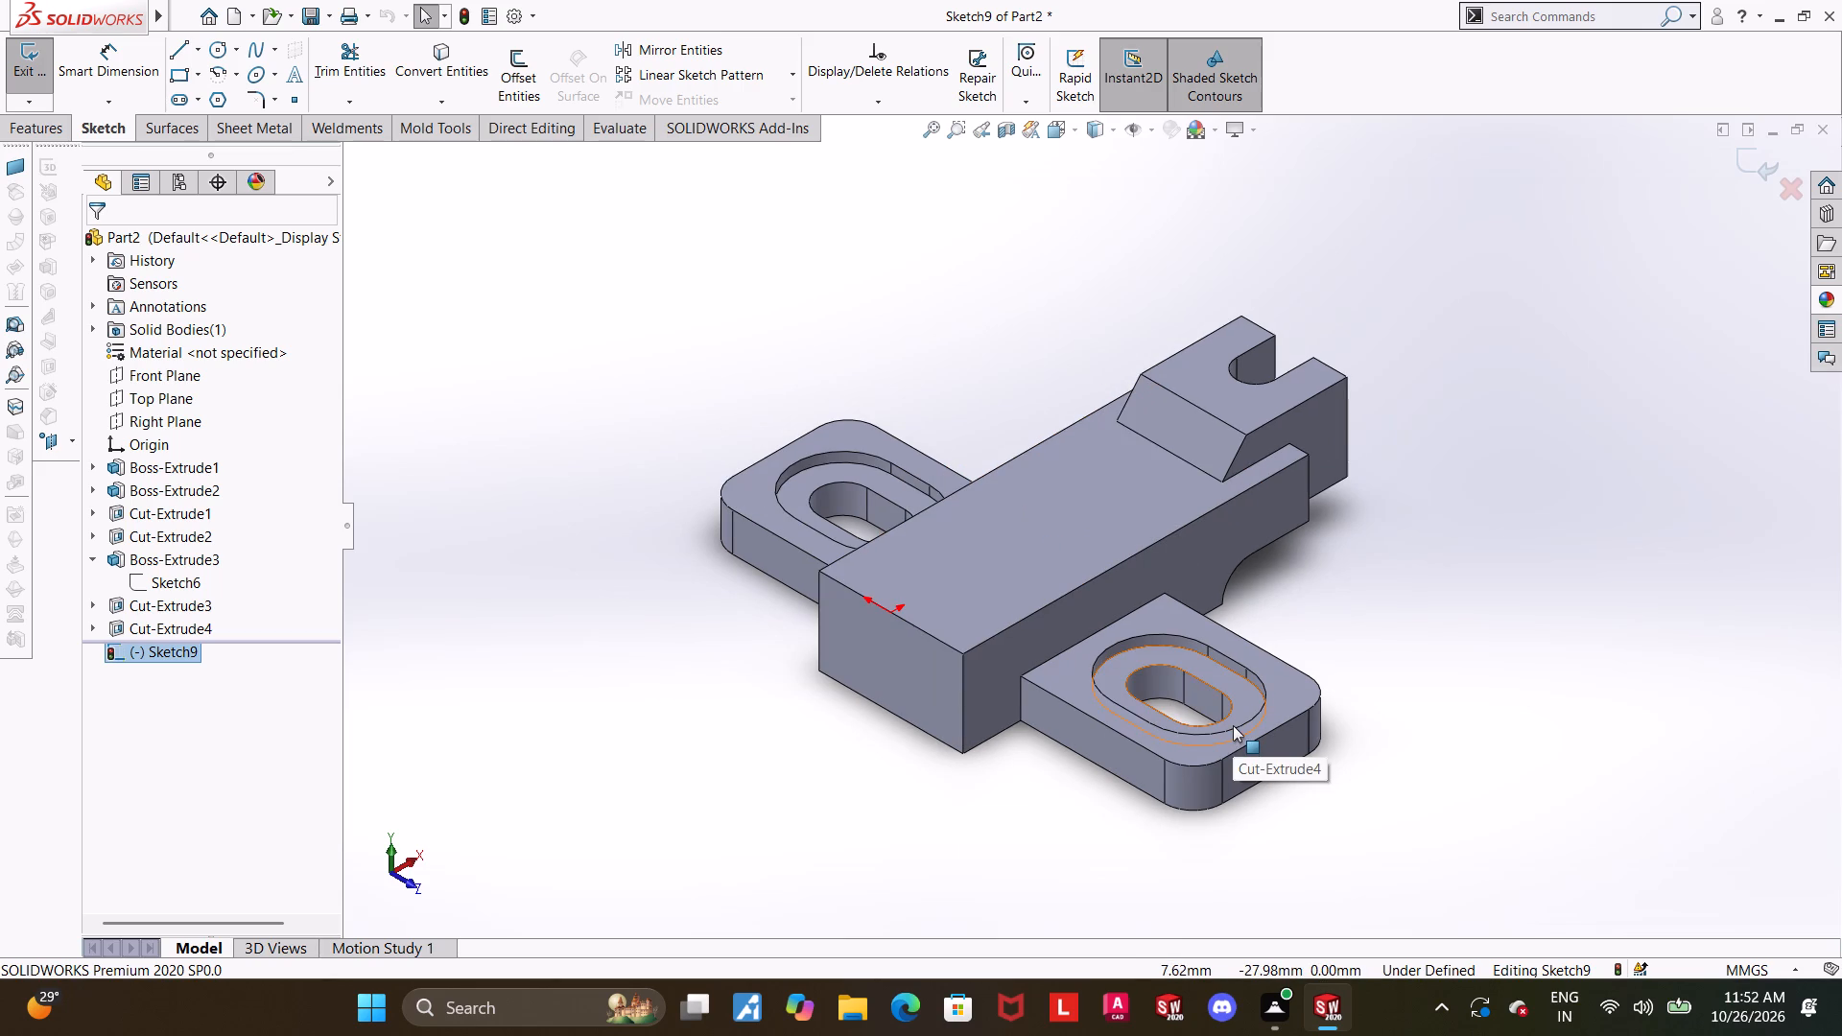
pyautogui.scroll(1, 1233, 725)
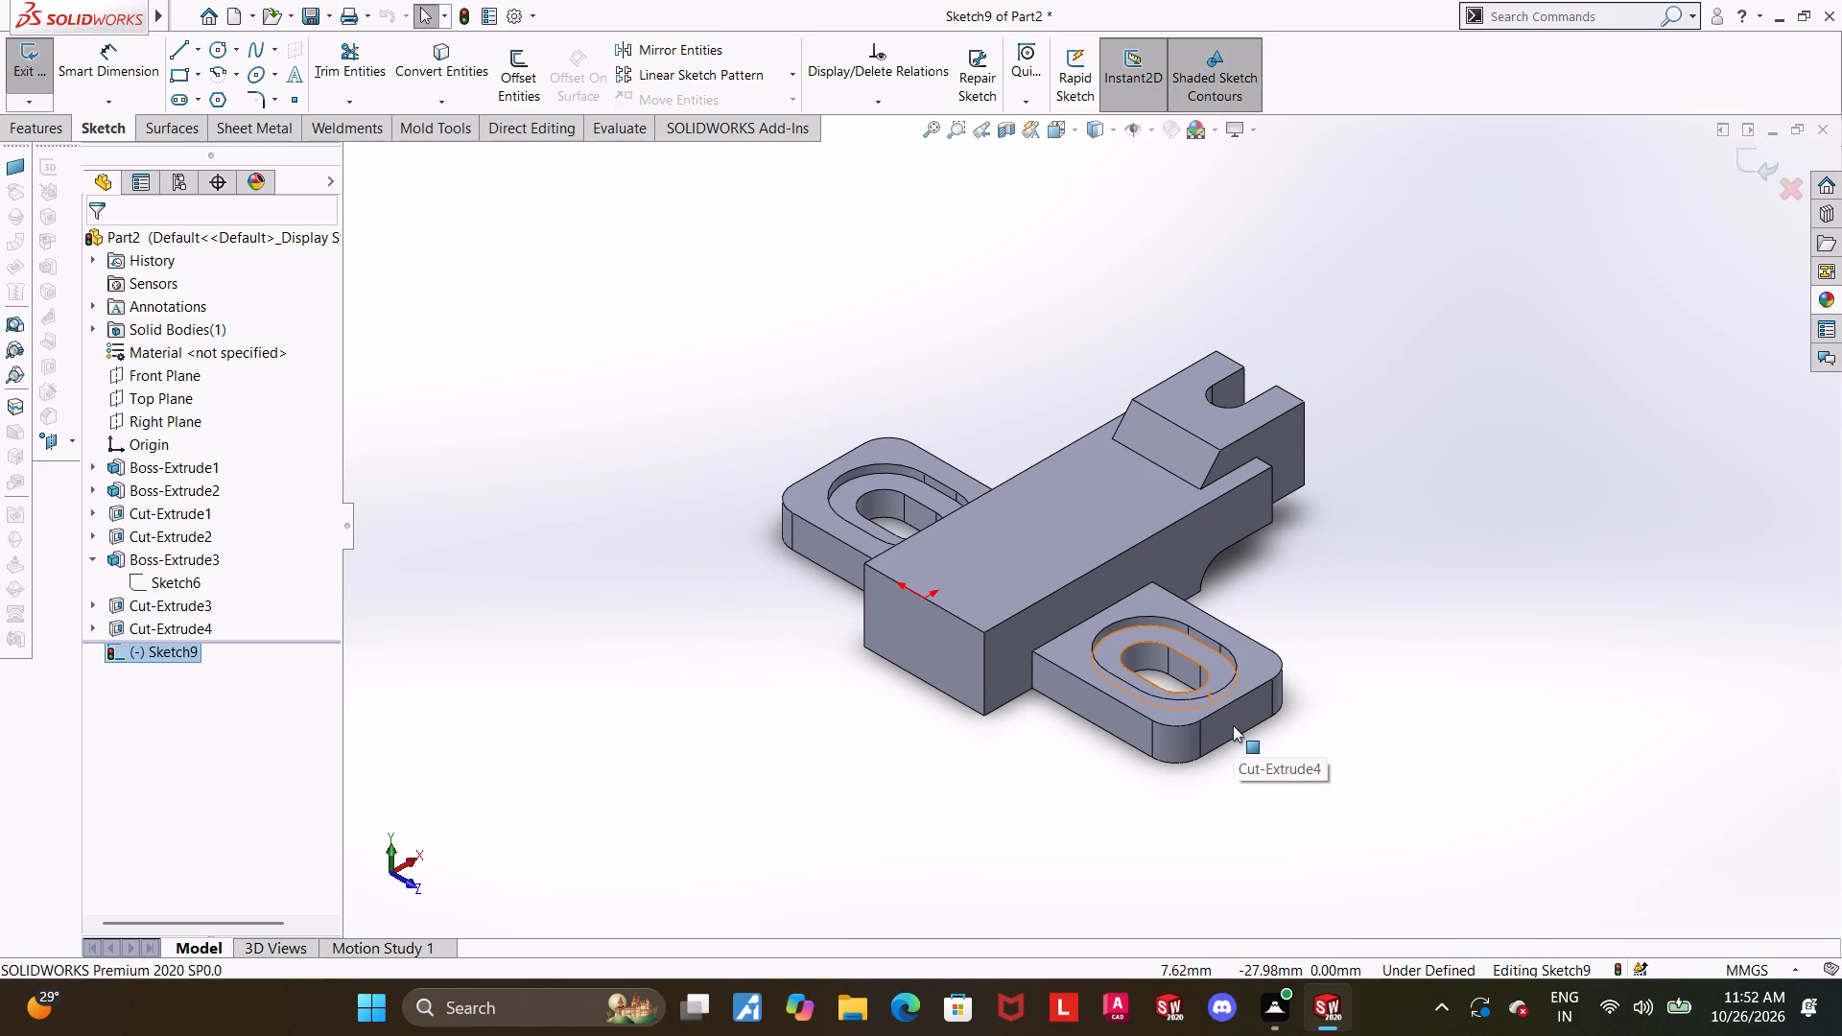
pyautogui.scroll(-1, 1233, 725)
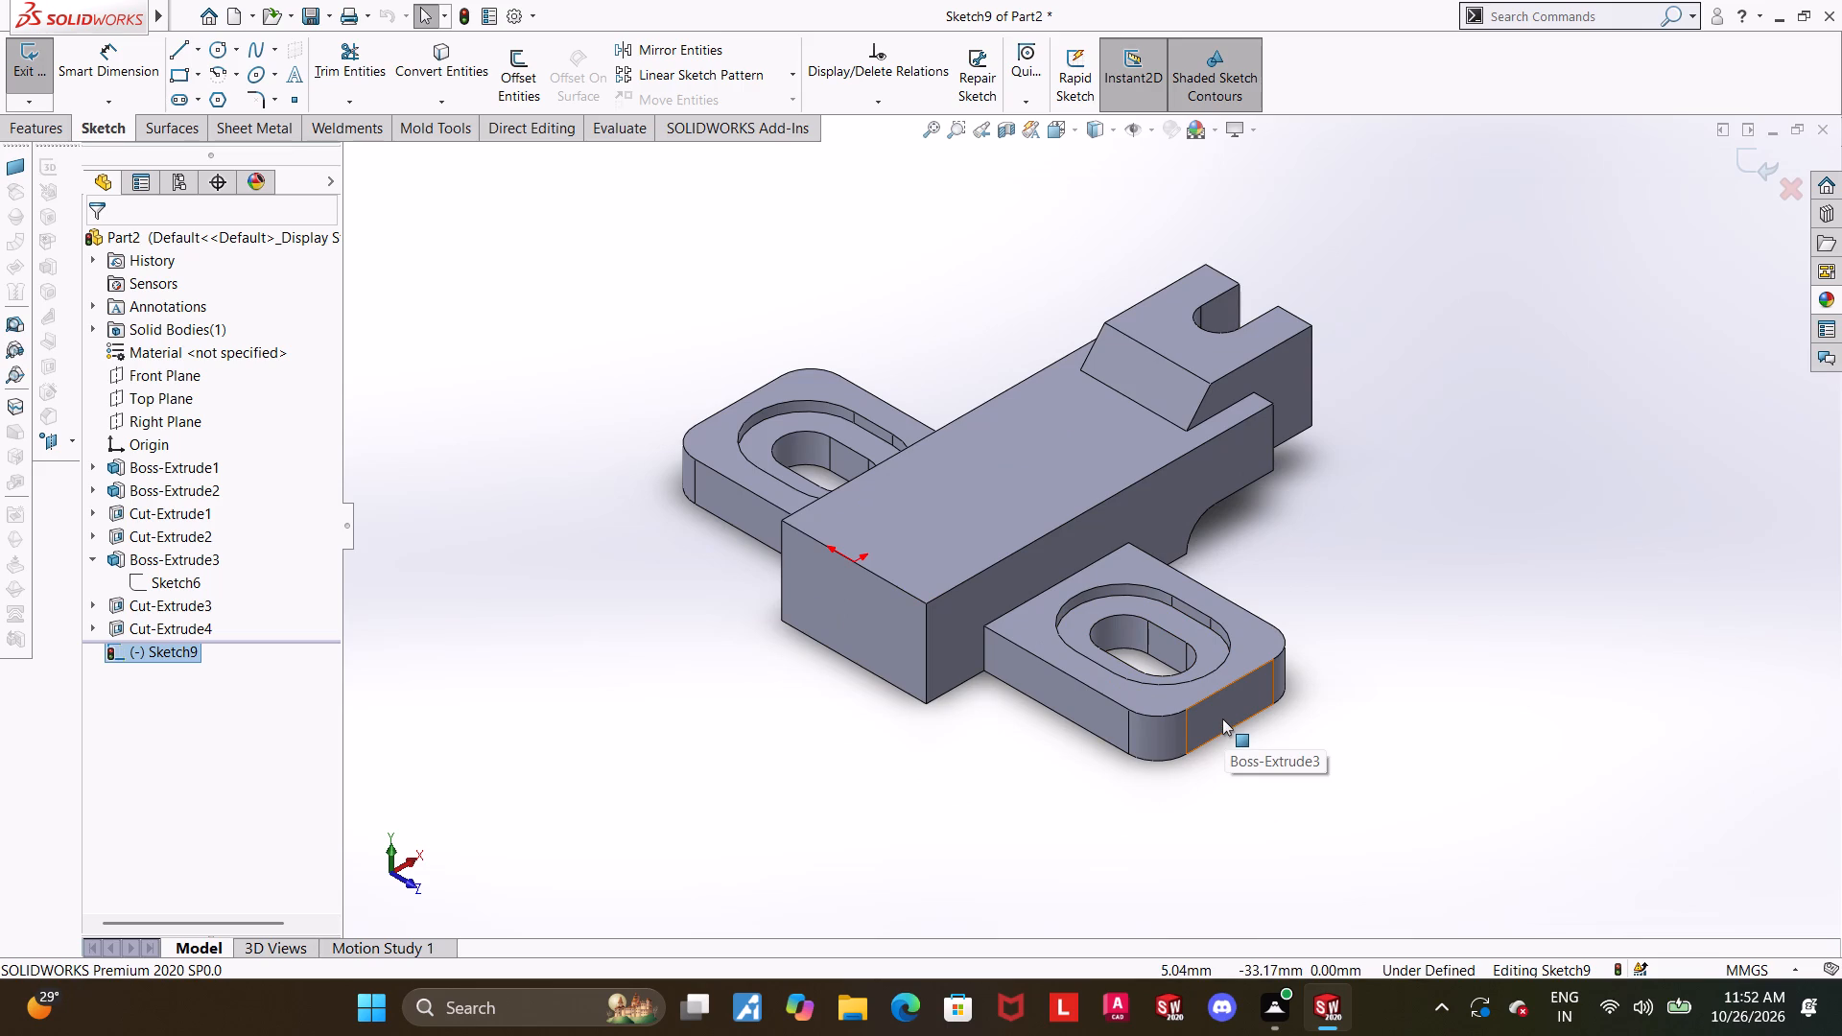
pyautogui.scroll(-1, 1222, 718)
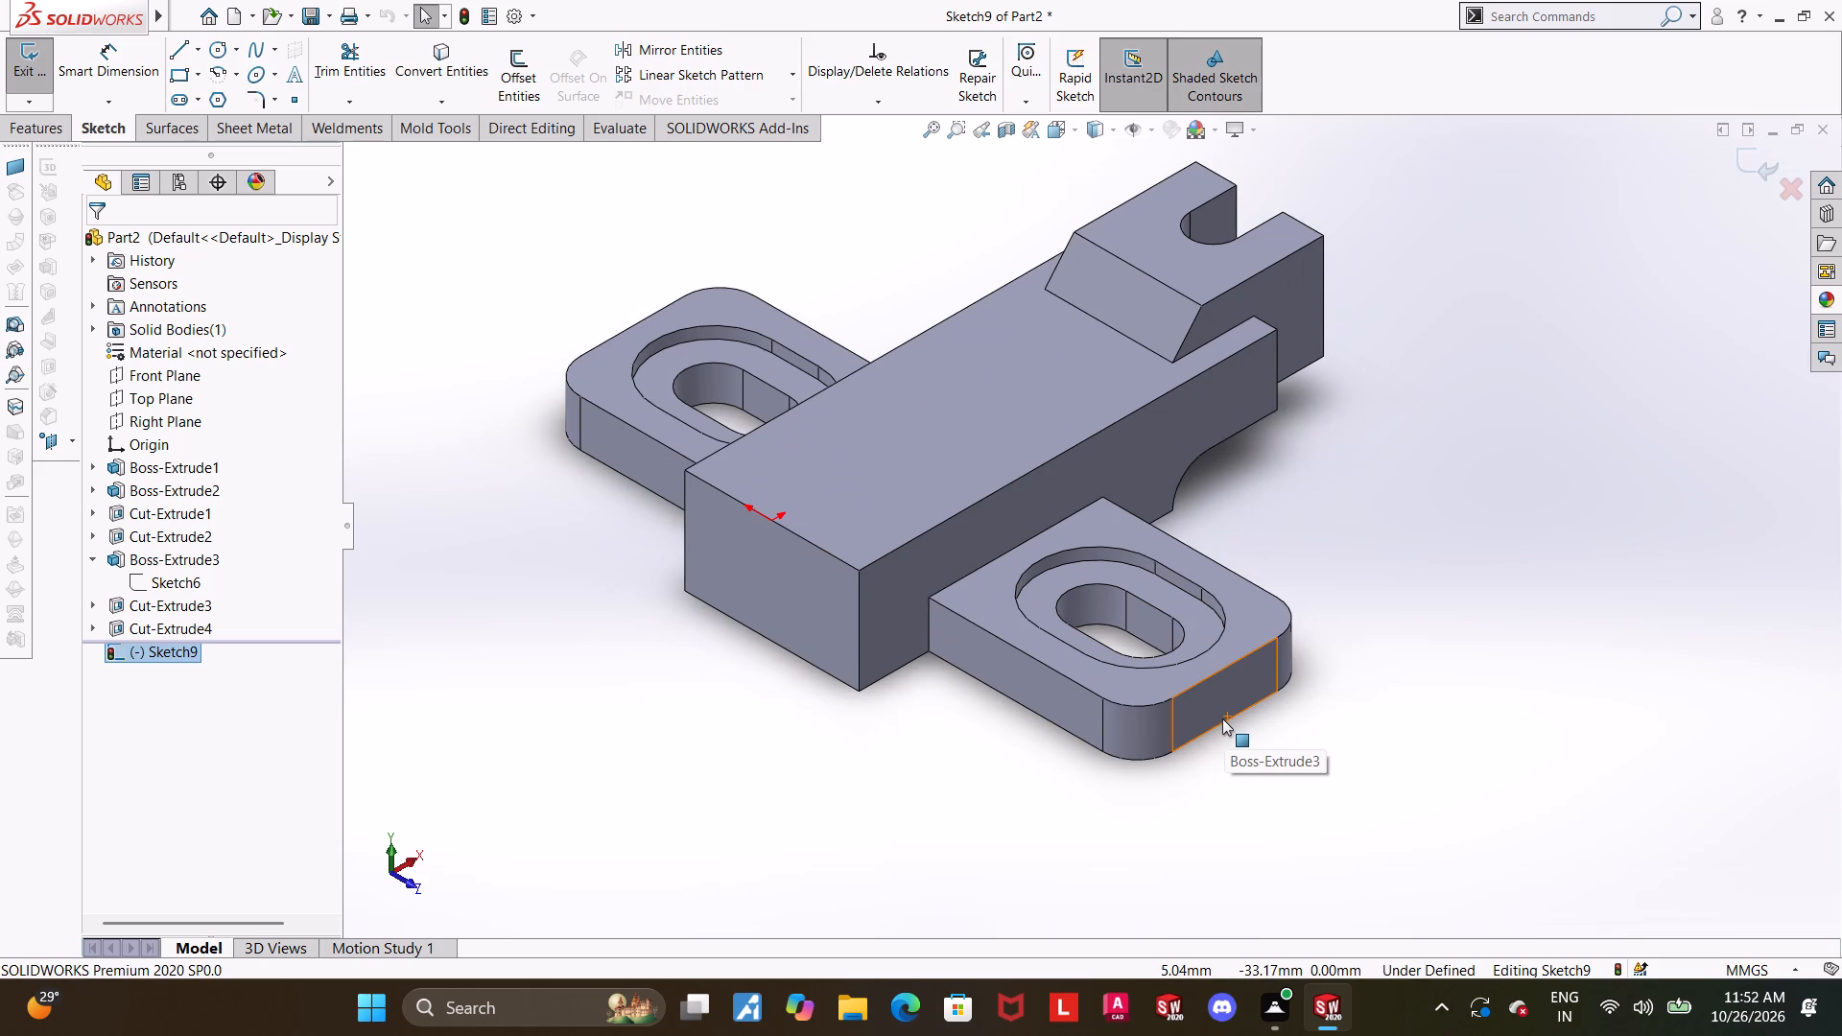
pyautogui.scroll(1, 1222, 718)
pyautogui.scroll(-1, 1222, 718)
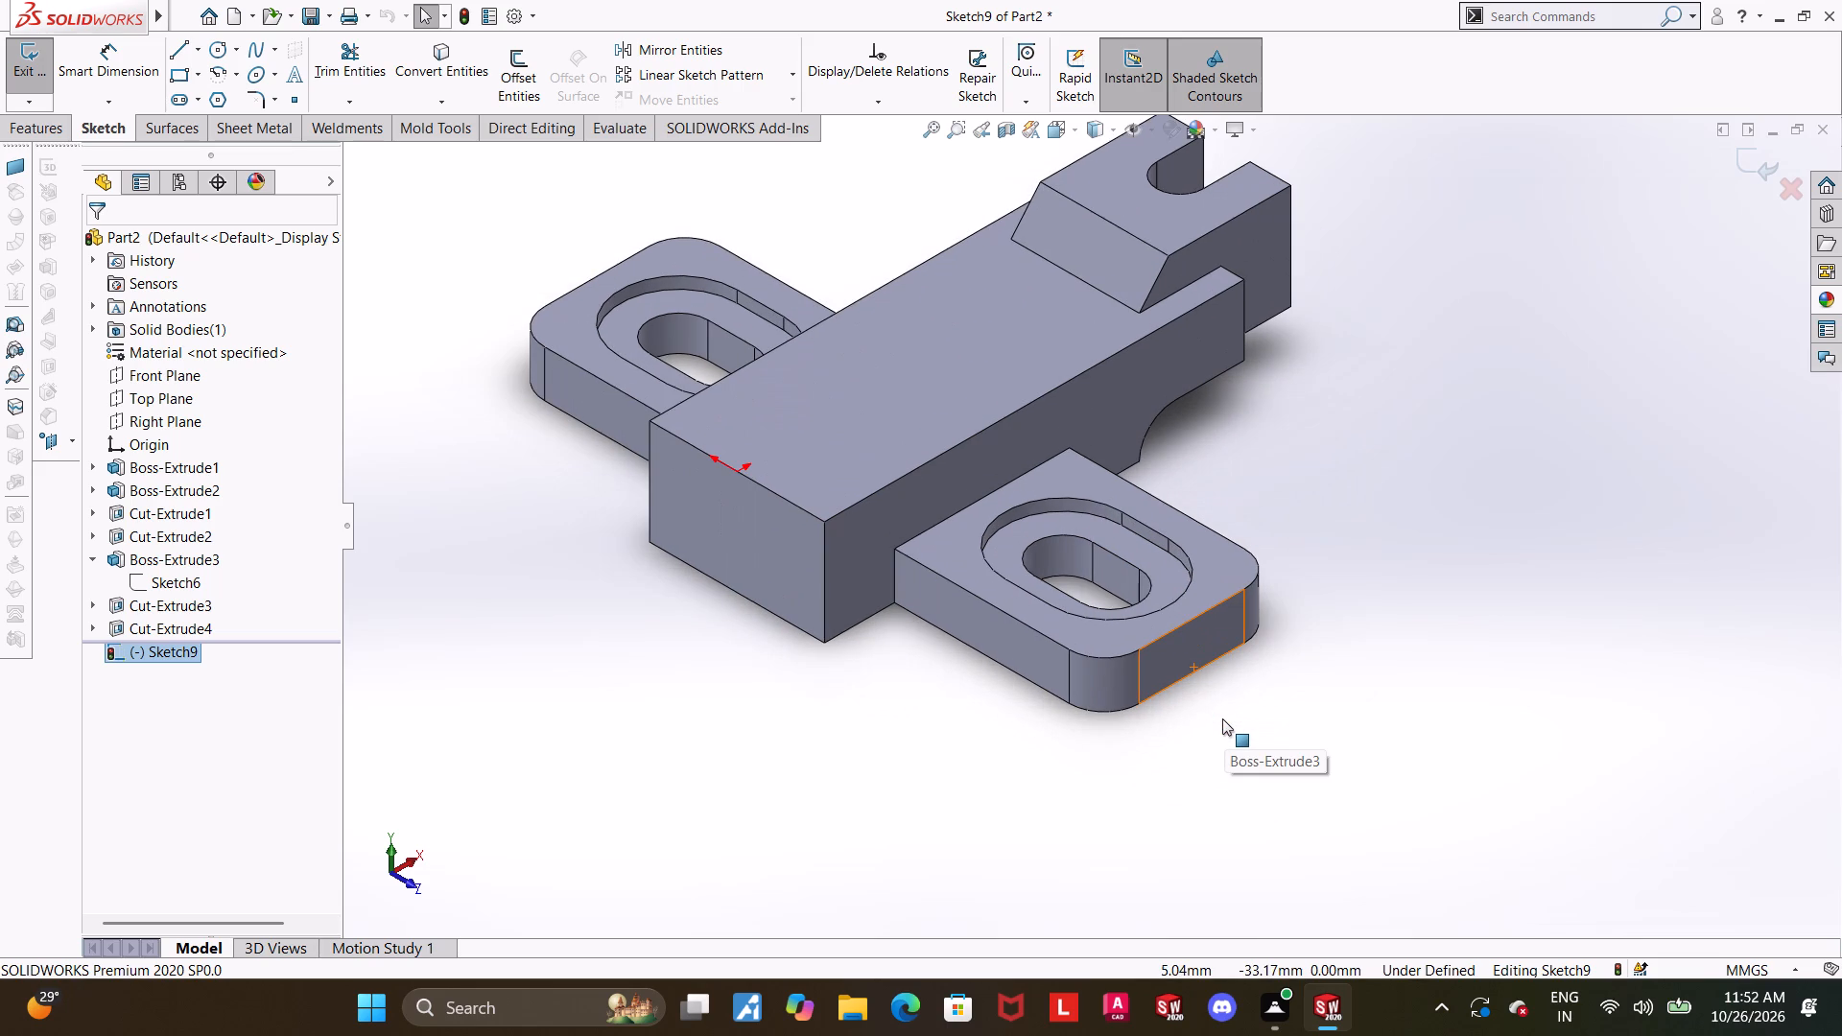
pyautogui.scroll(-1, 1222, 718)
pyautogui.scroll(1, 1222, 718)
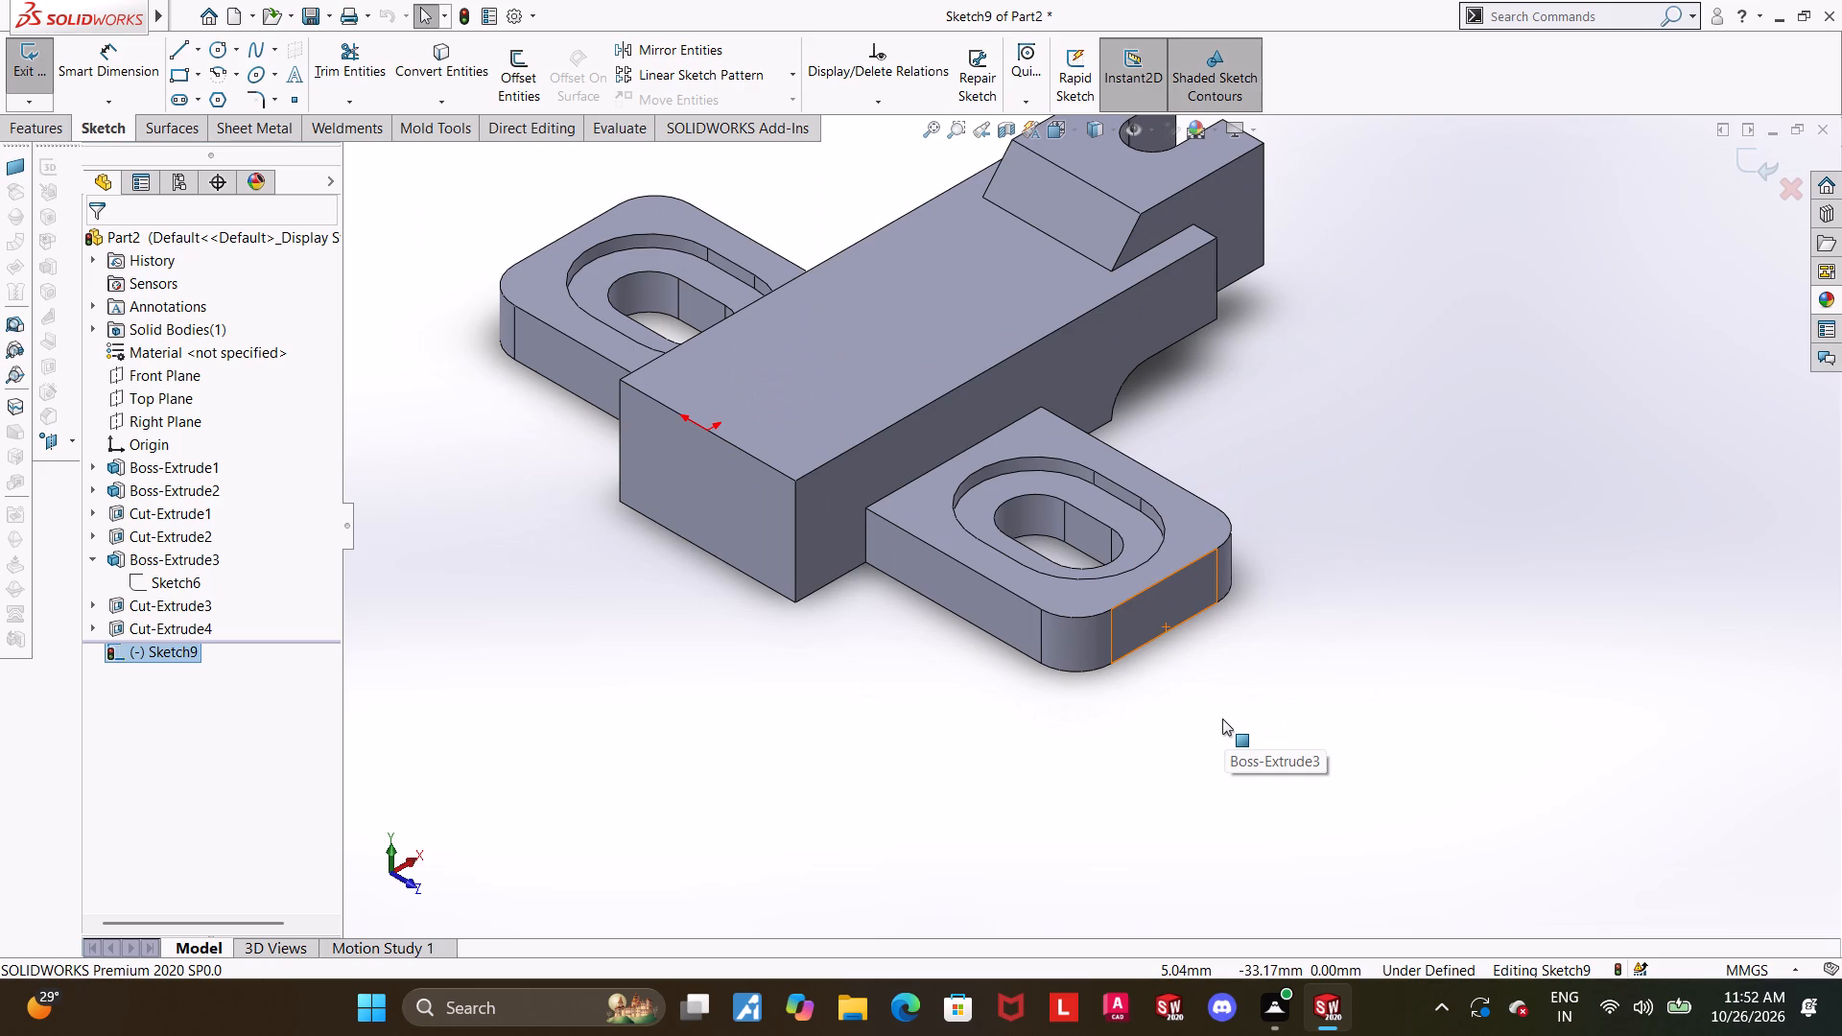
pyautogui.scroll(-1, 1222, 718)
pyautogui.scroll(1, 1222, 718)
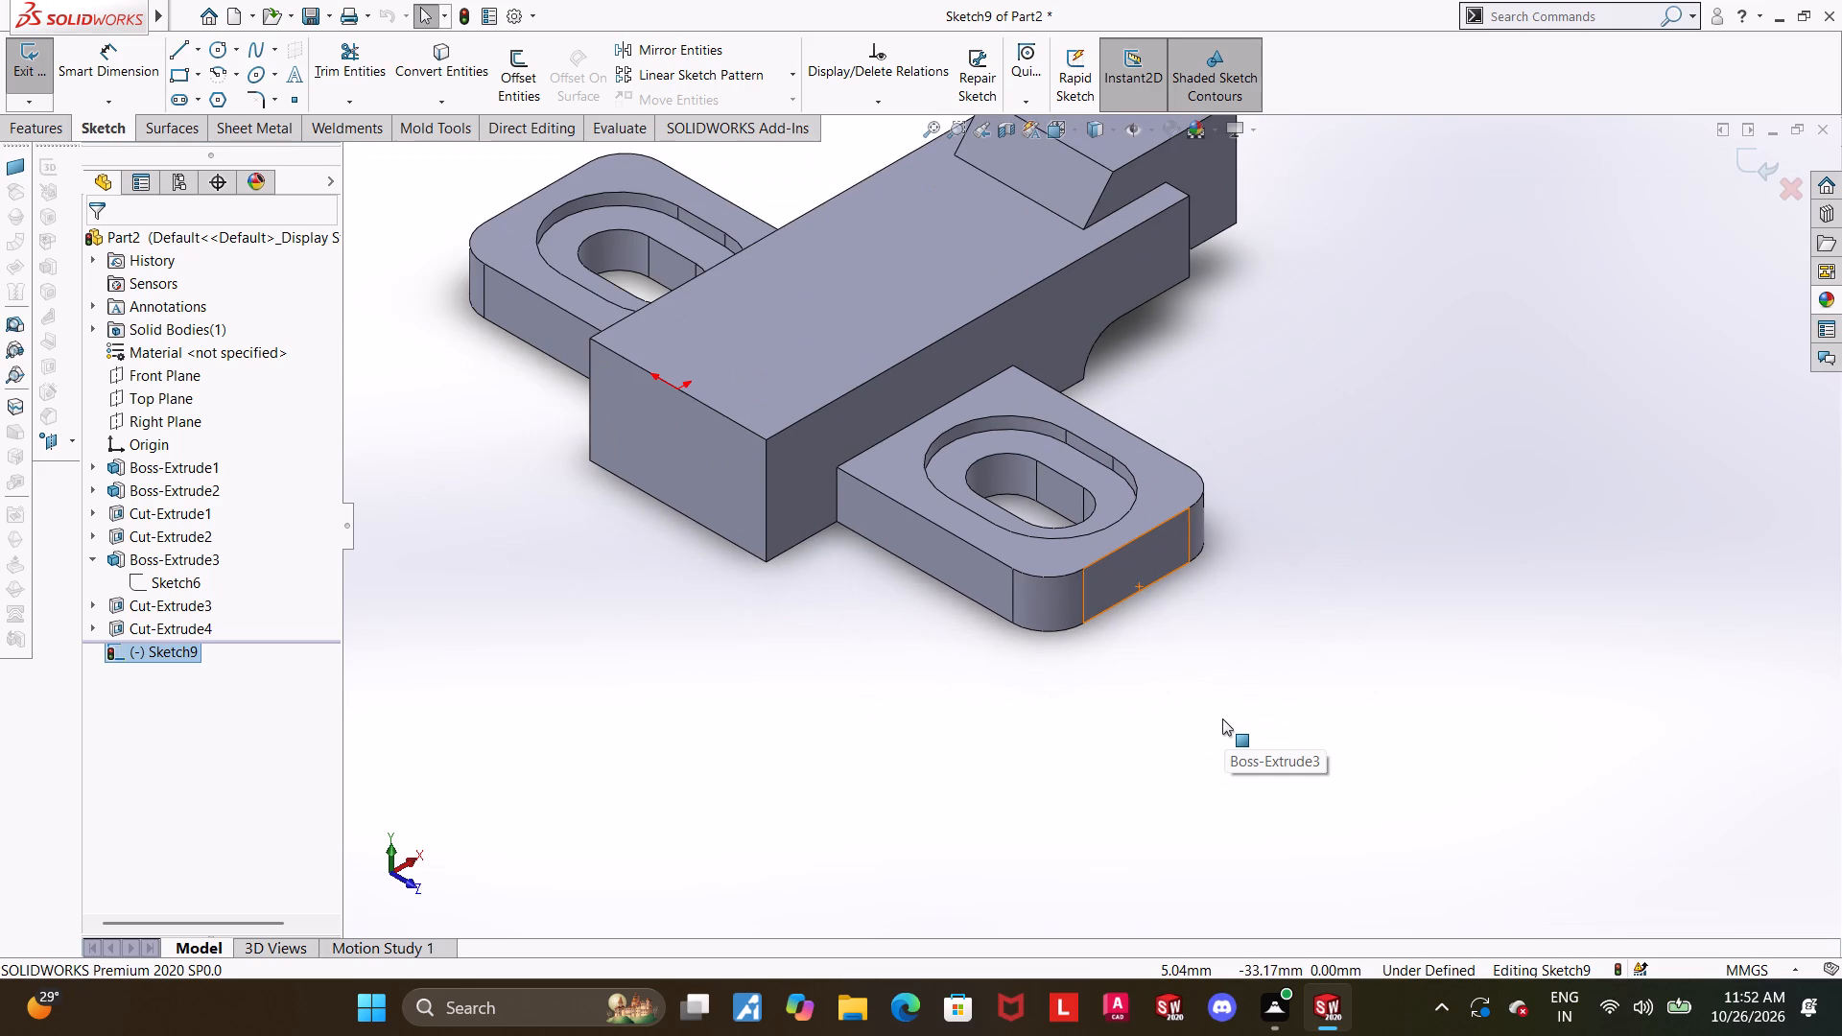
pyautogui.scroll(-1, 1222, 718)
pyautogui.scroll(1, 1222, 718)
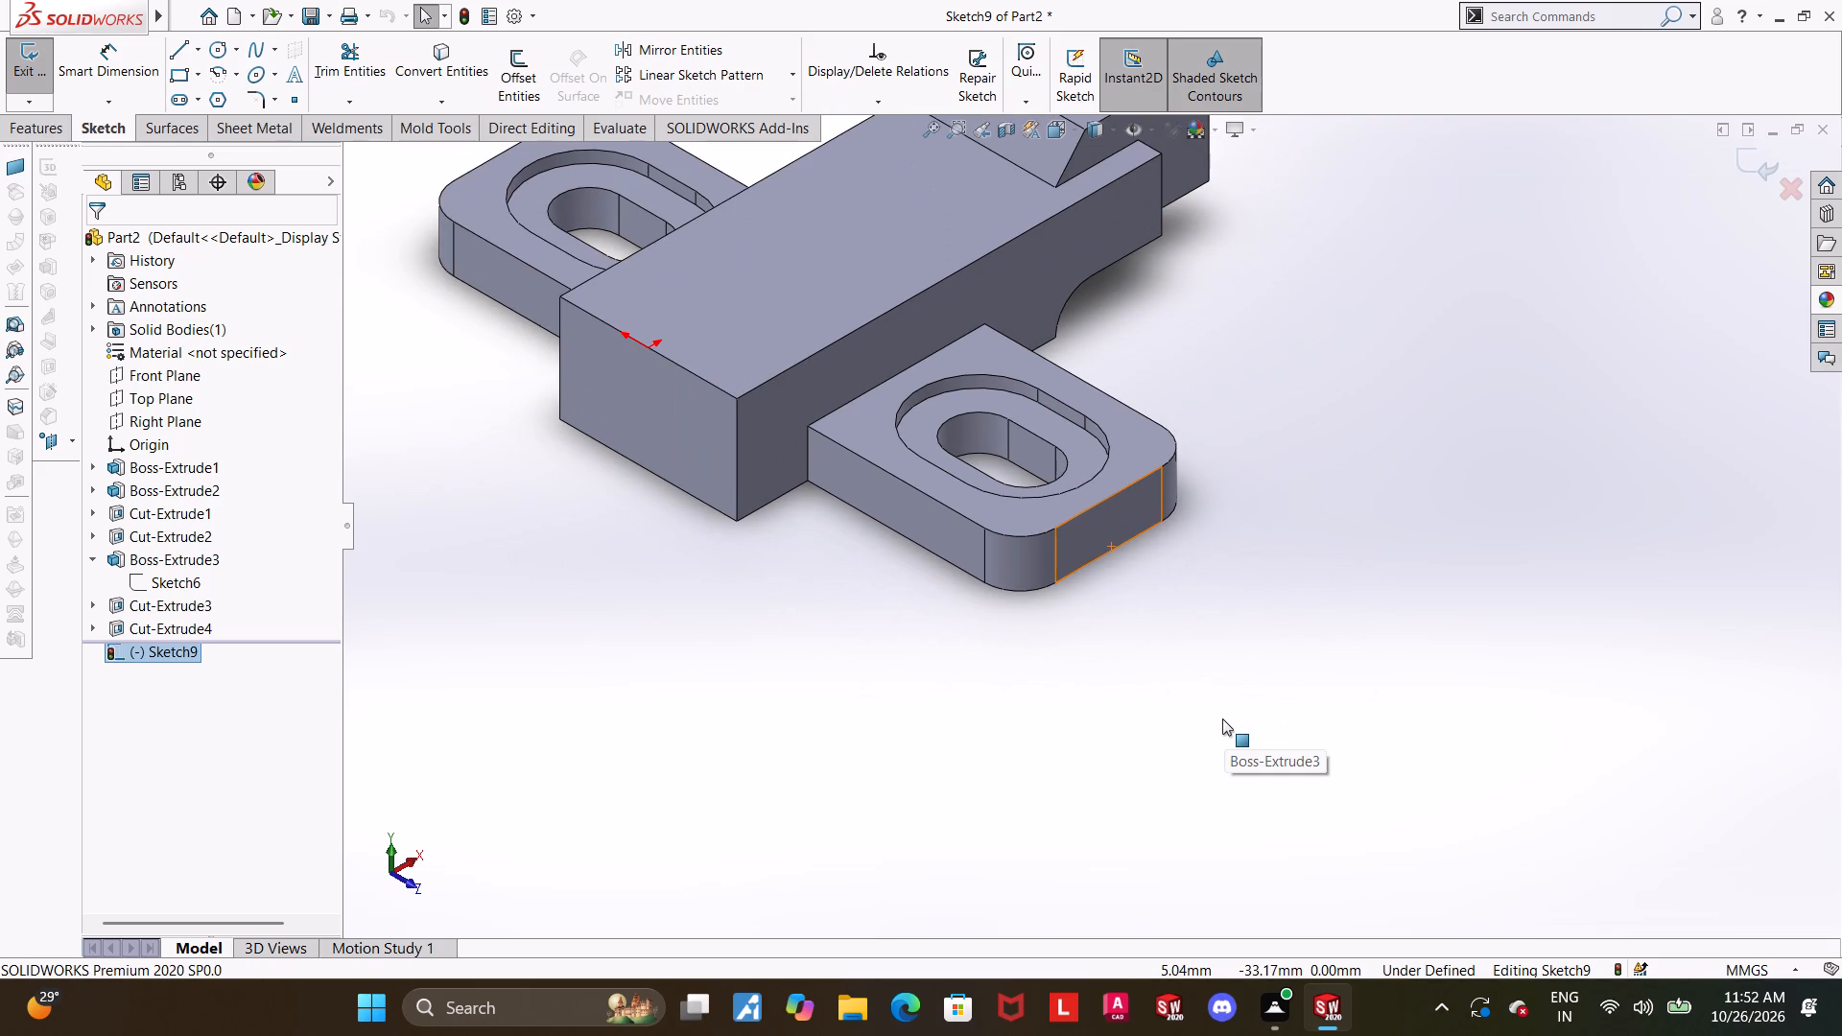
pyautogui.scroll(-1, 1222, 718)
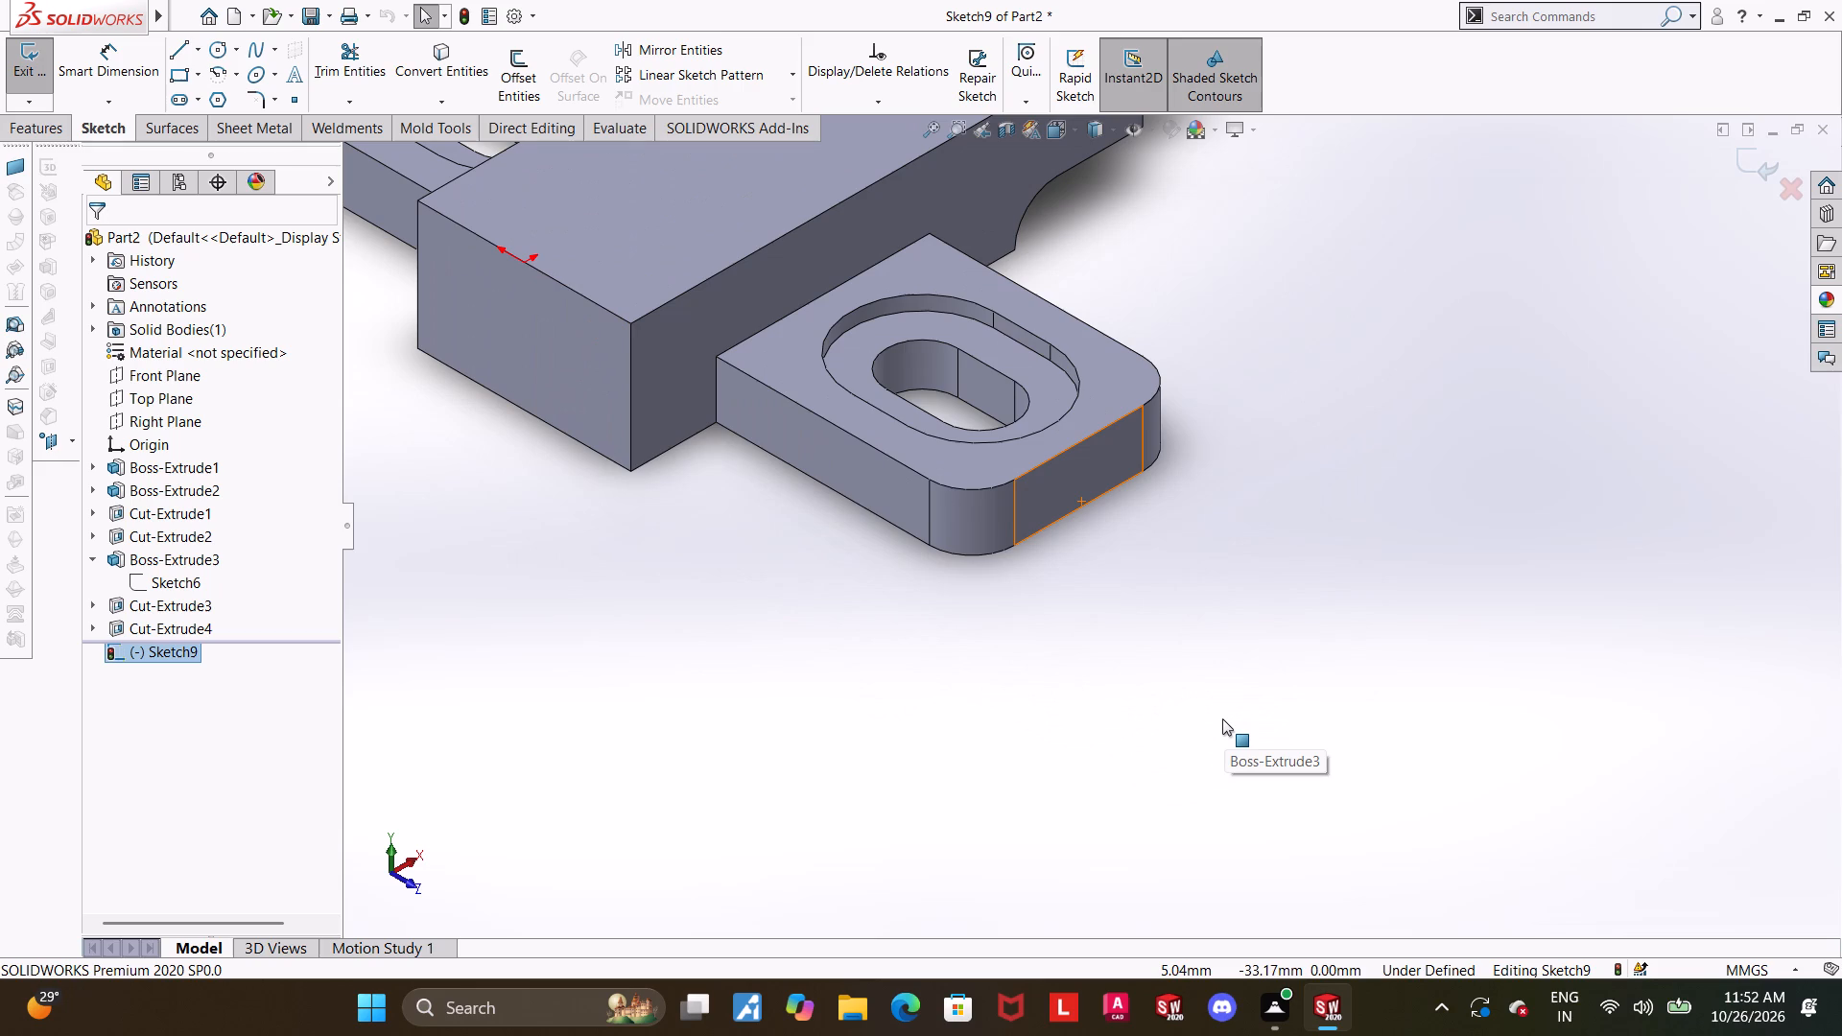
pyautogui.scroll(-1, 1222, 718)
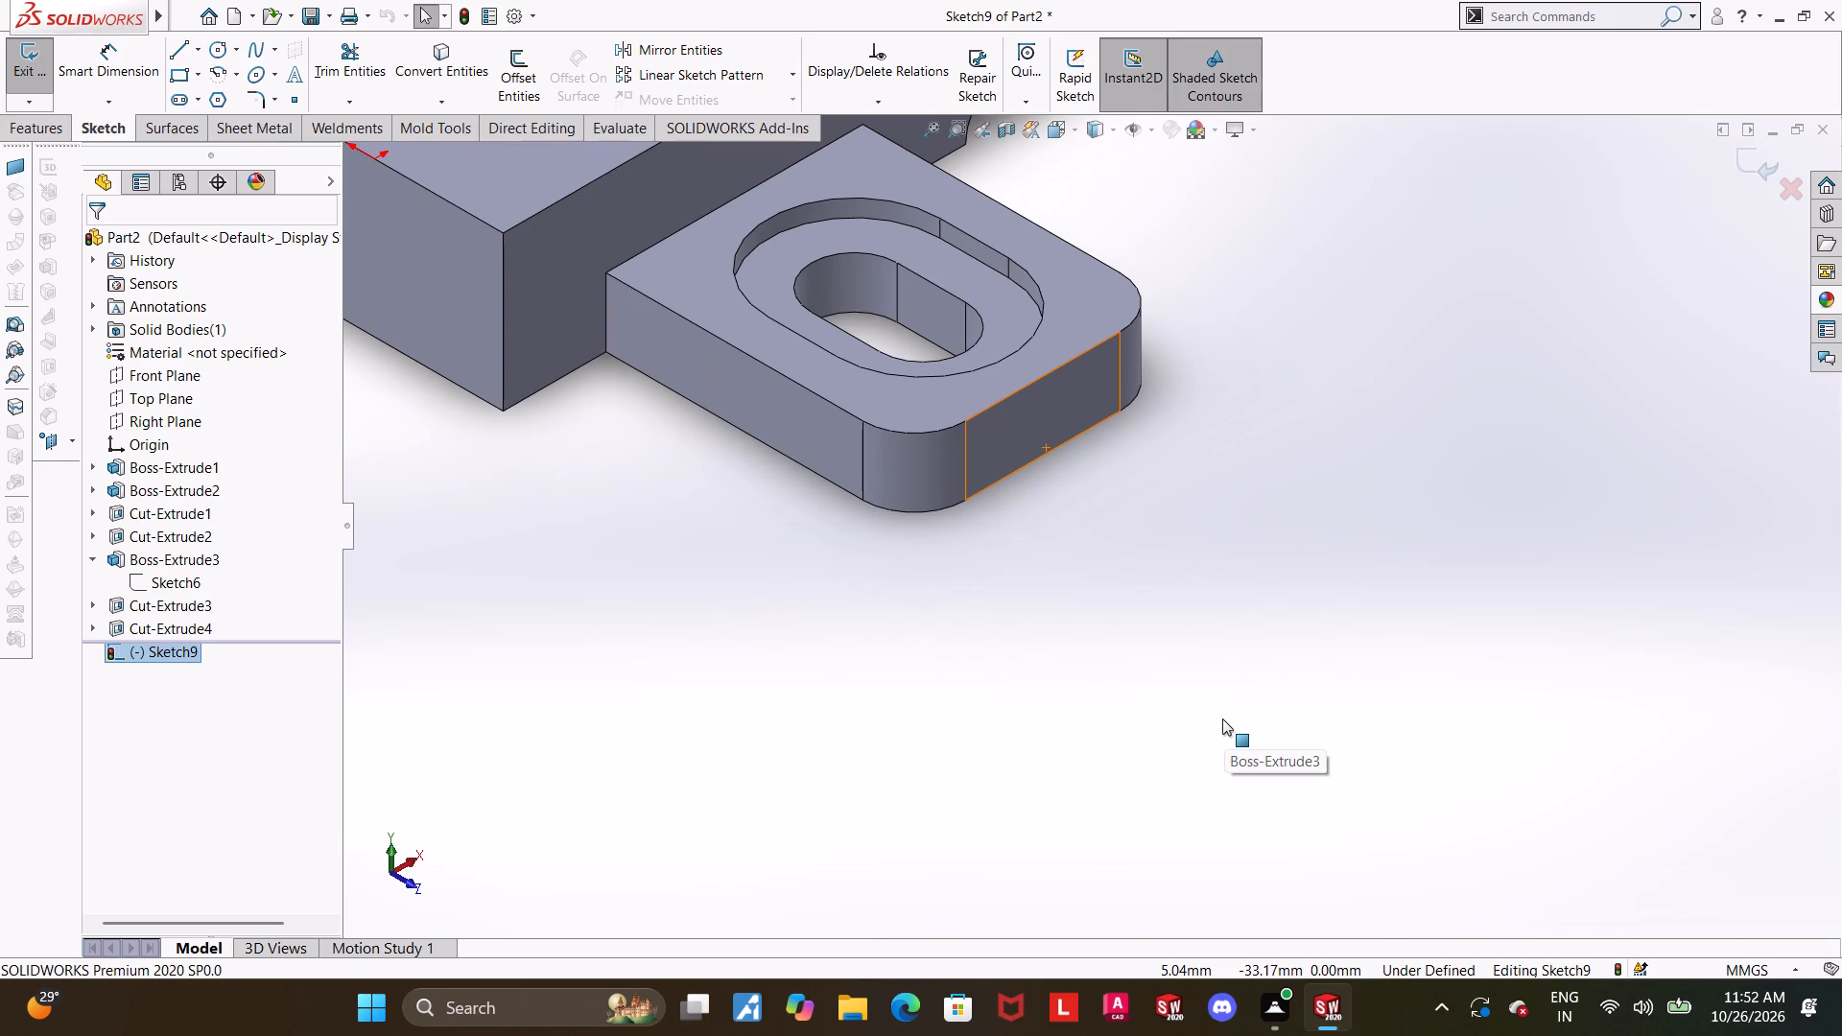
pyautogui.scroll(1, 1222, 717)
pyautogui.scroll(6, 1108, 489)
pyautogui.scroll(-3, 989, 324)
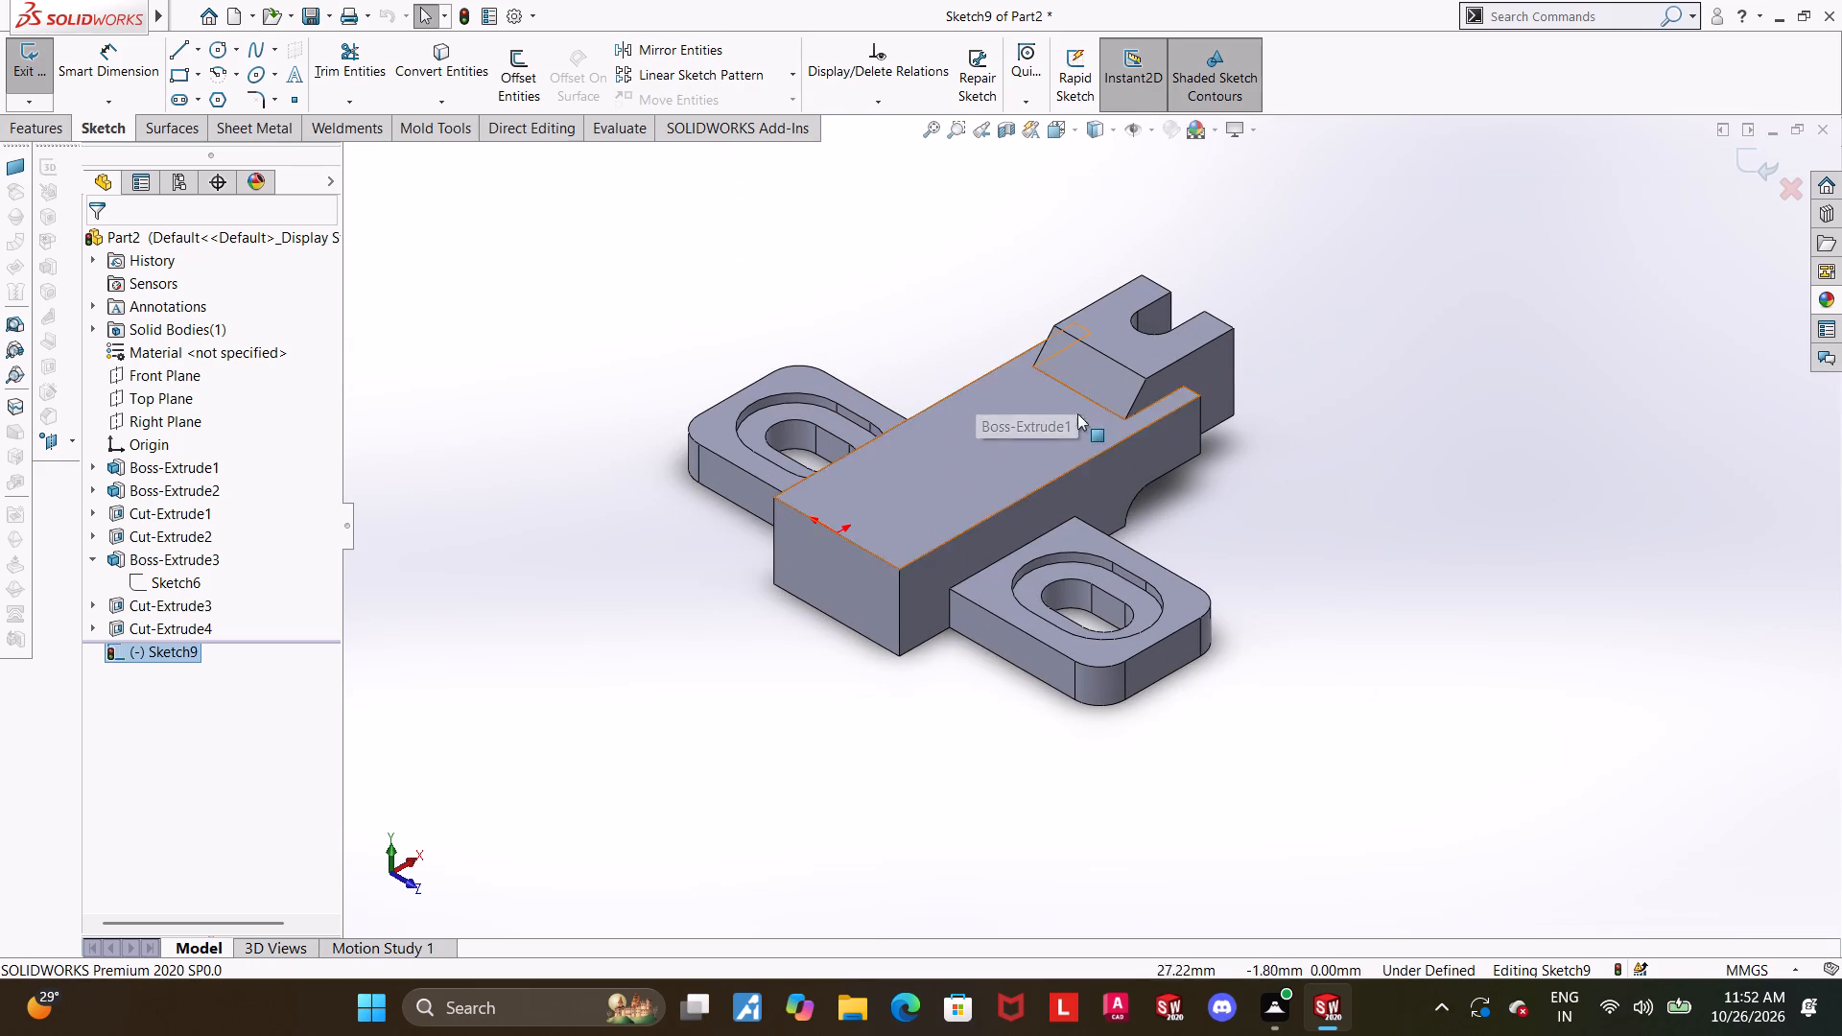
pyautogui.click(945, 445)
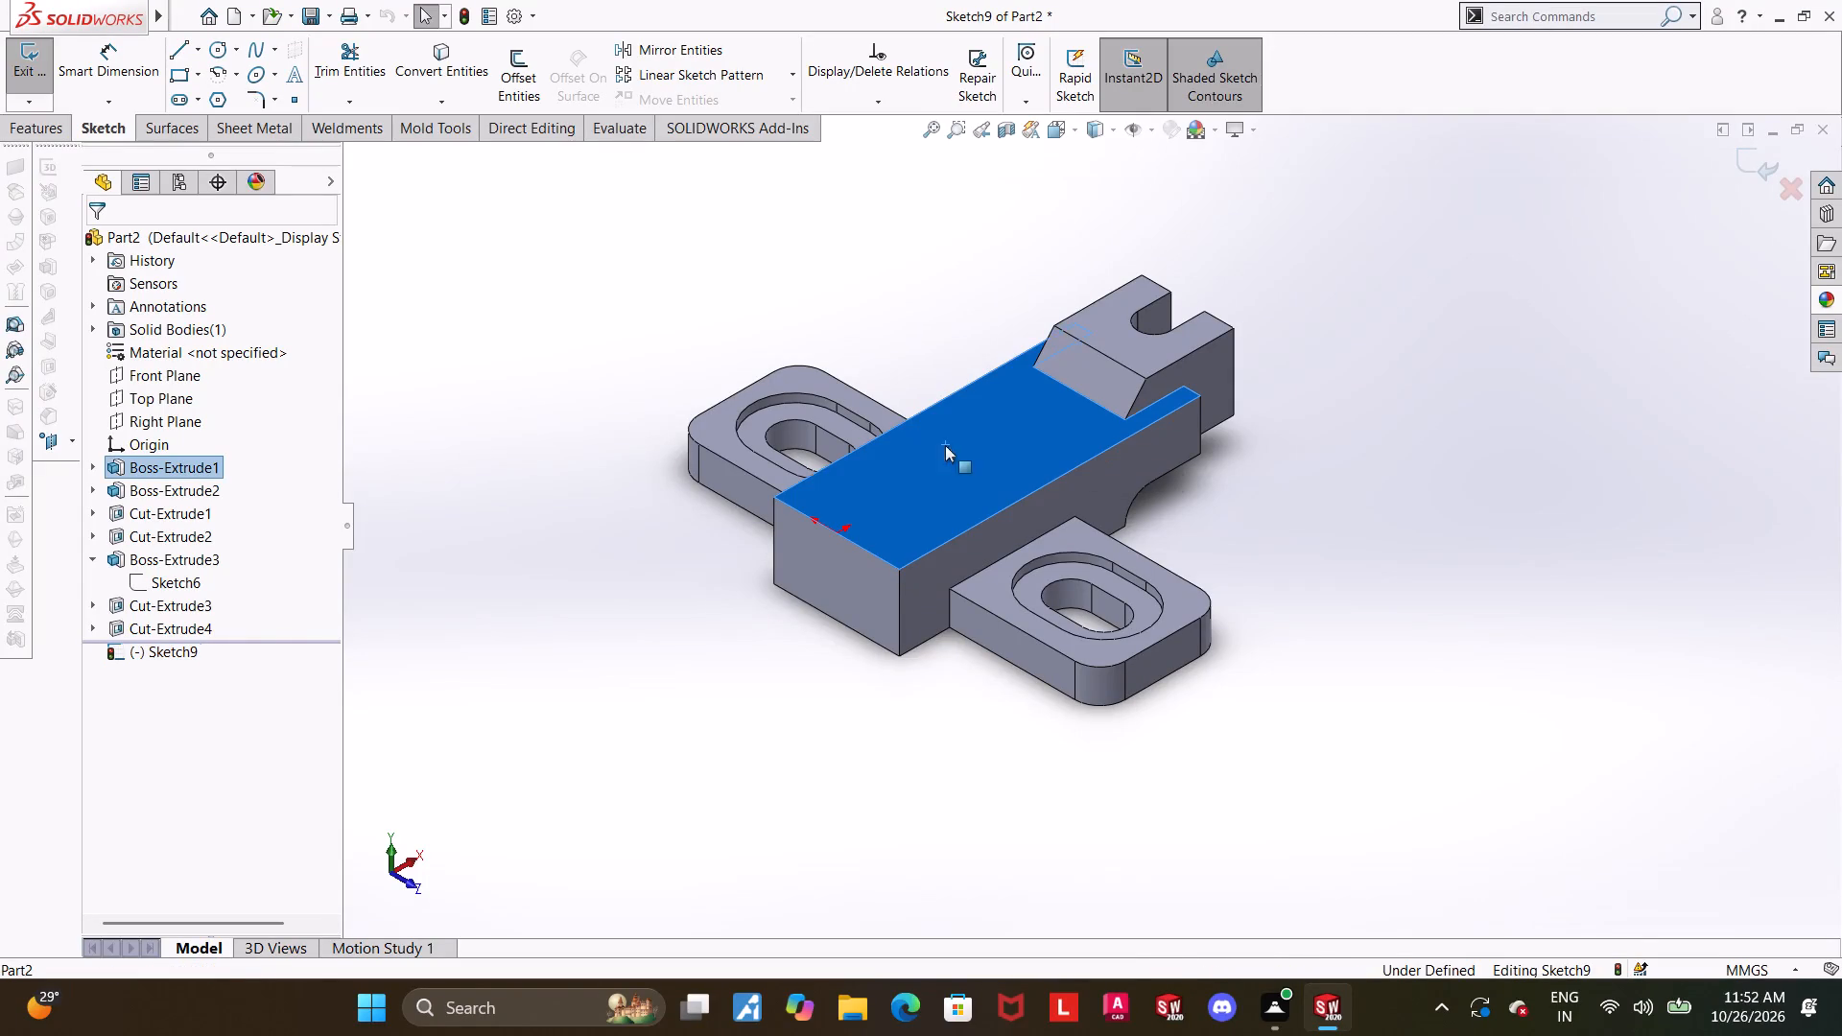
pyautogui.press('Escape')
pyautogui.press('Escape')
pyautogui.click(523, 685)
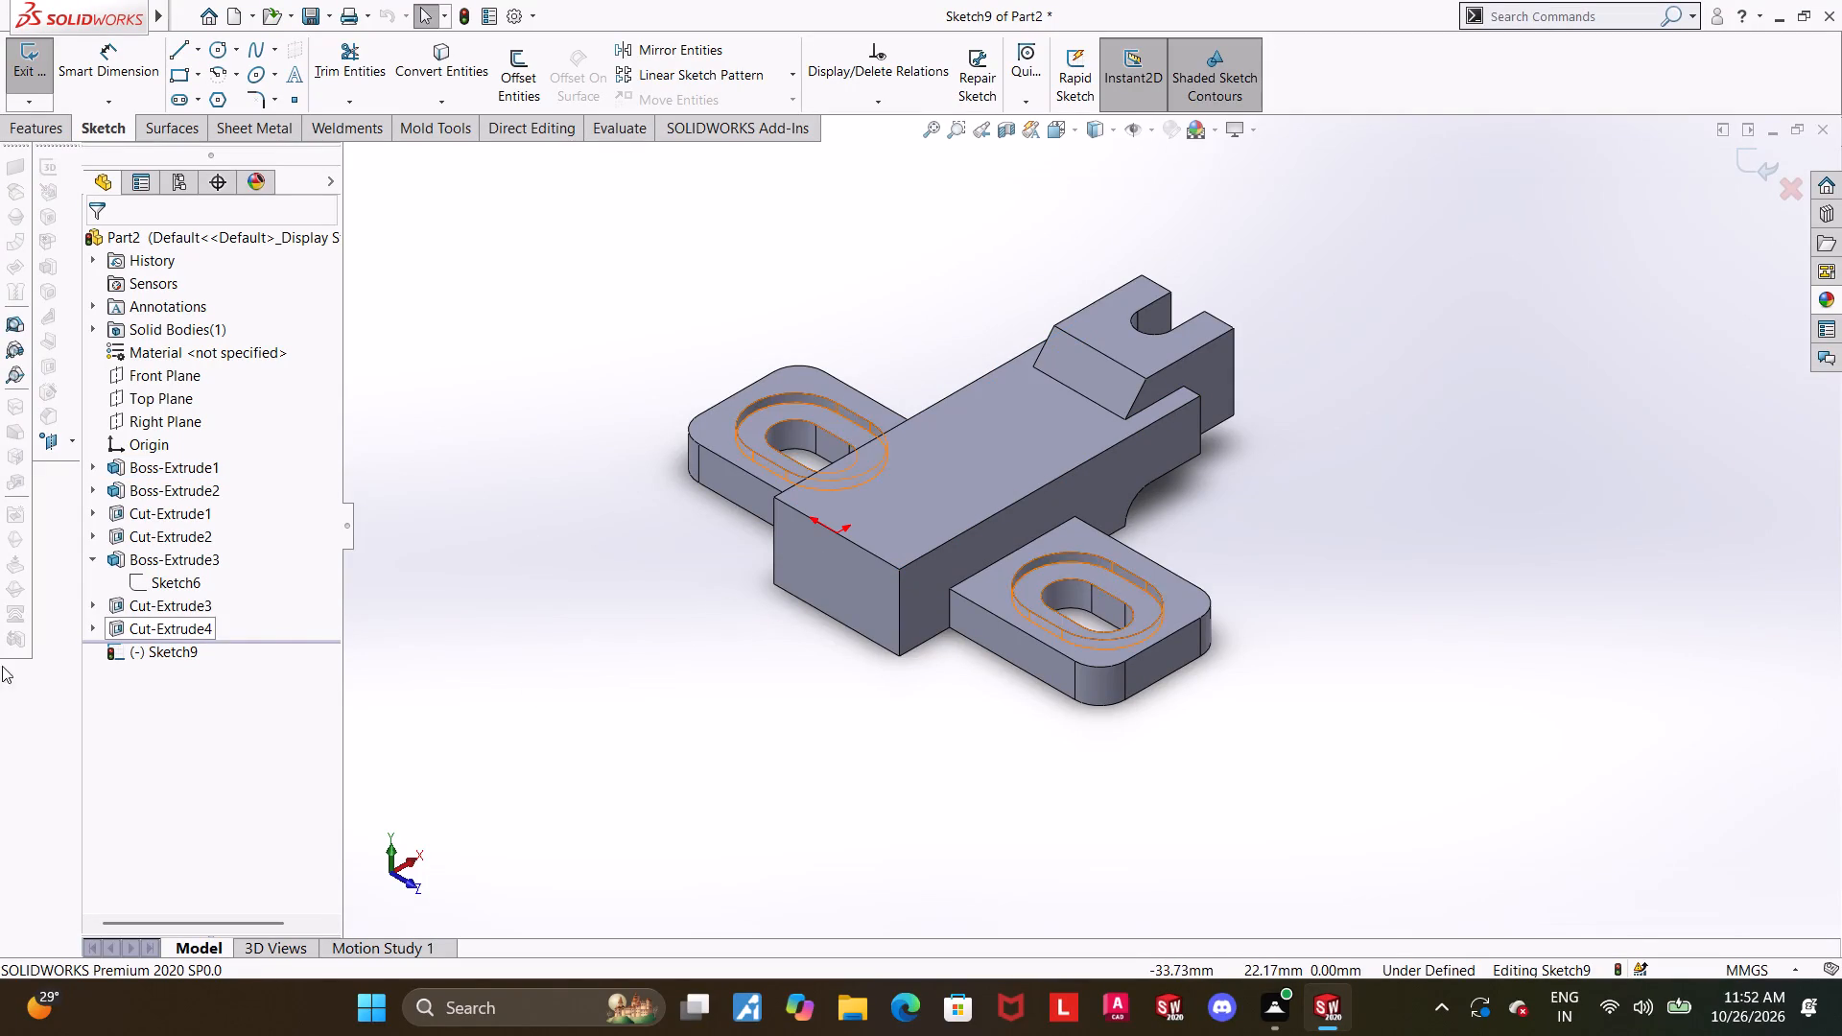
# View the open sketch face-on and draw a horizontal straight slot from the origin, about 20.3 mm between centres and 9.2 mm wide.
pyautogui.click(168, 654)
pyautogui.click(229, 630)
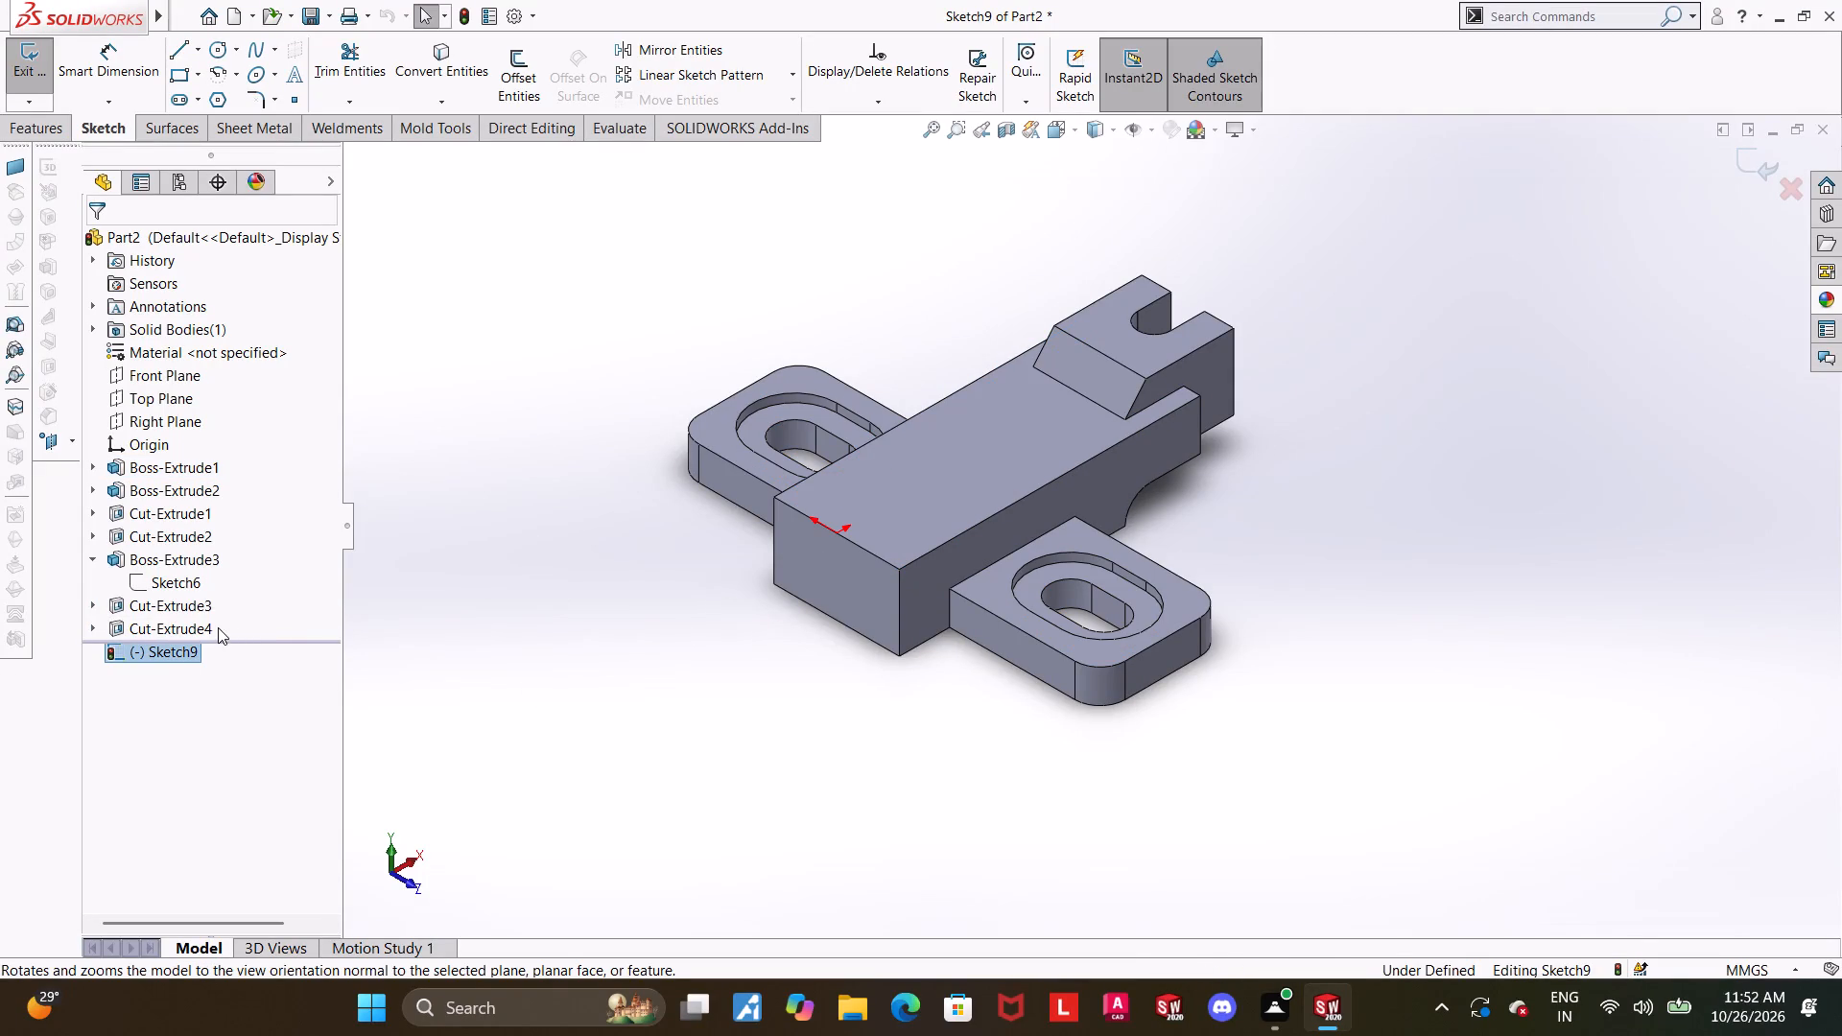
pyautogui.click(193, 653)
pyautogui.click(234, 626)
pyautogui.press('Escape')
pyautogui.click(484, 650)
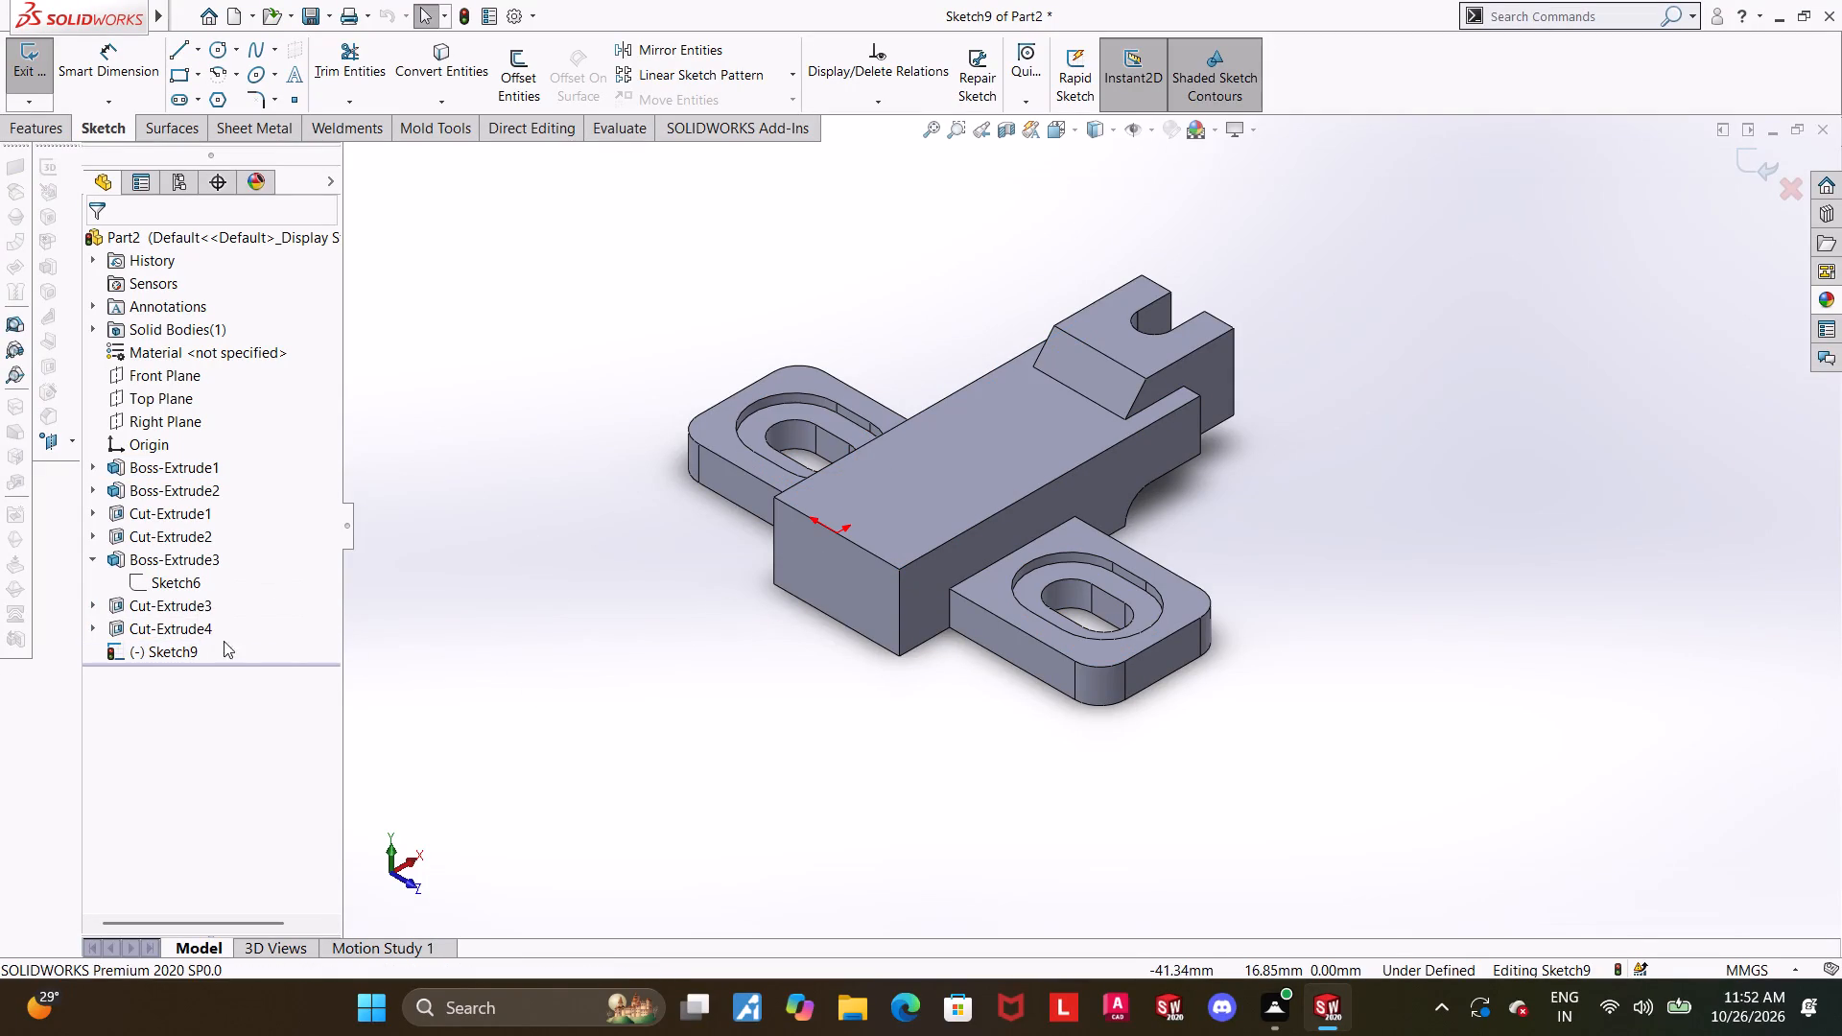
pyautogui.click(197, 641)
pyautogui.click(238, 611)
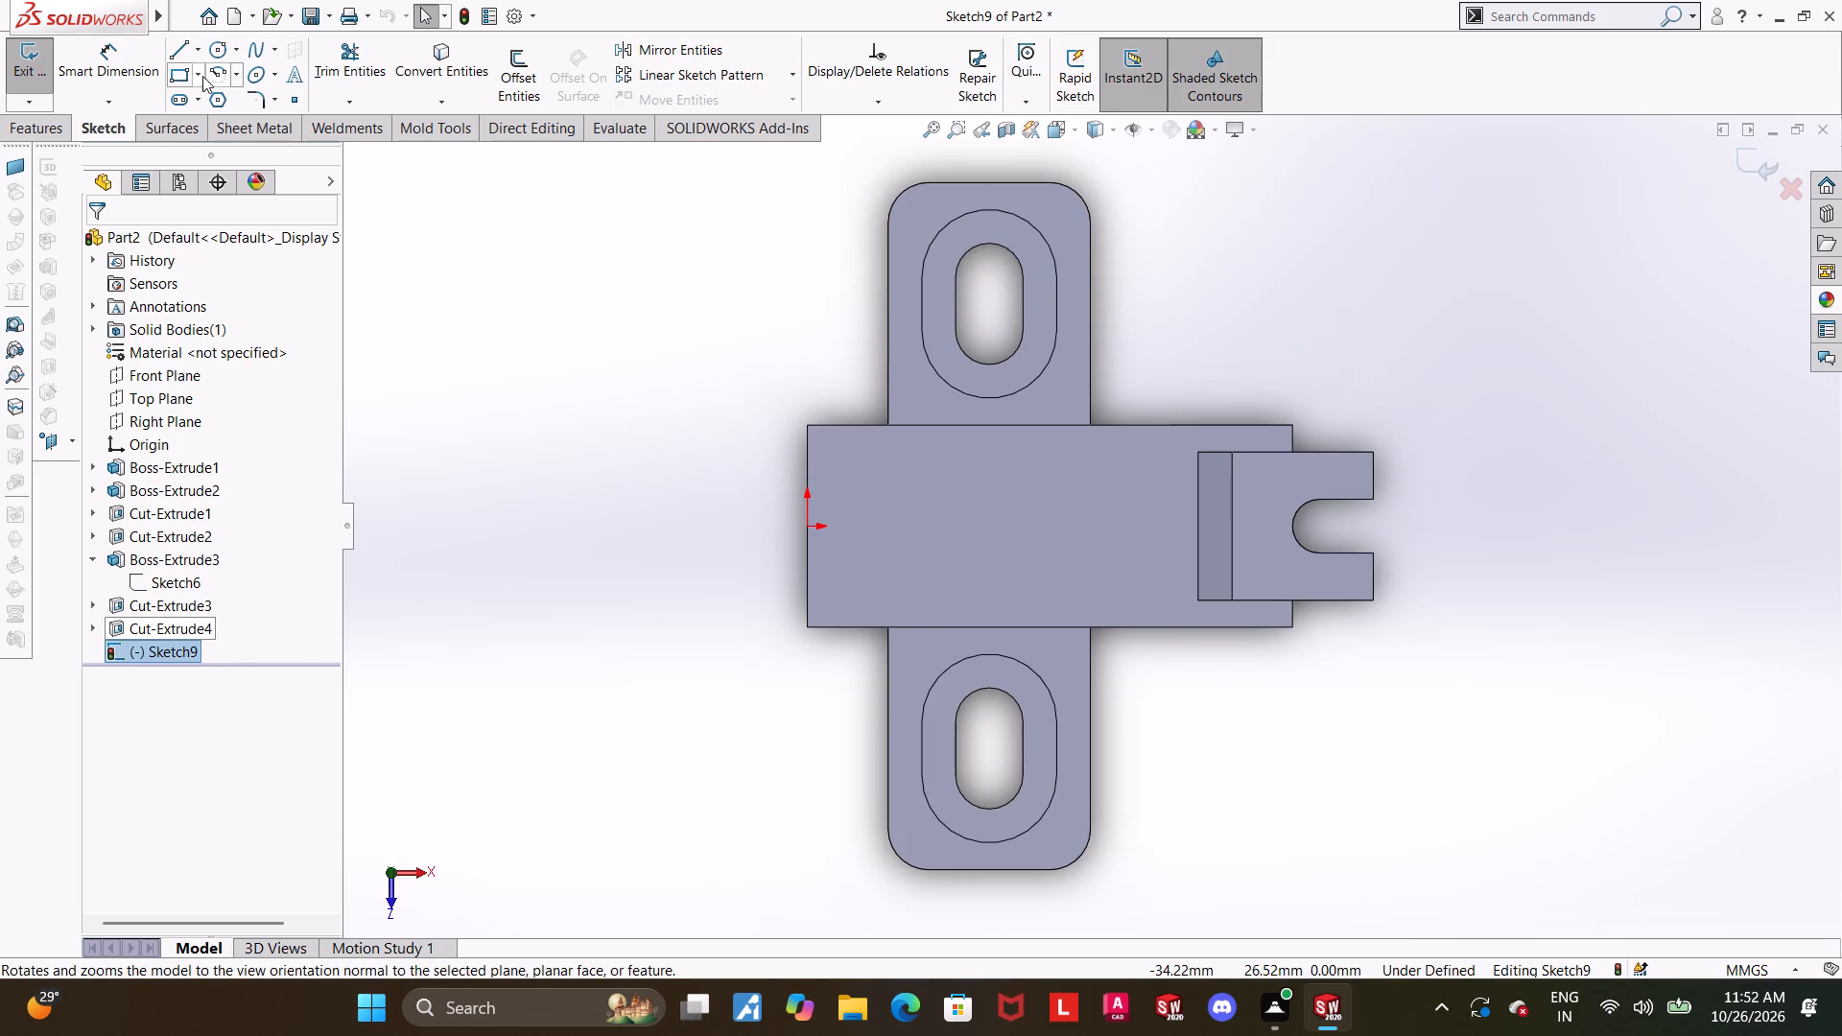
pyautogui.click(180, 92)
pyautogui.click(804, 526)
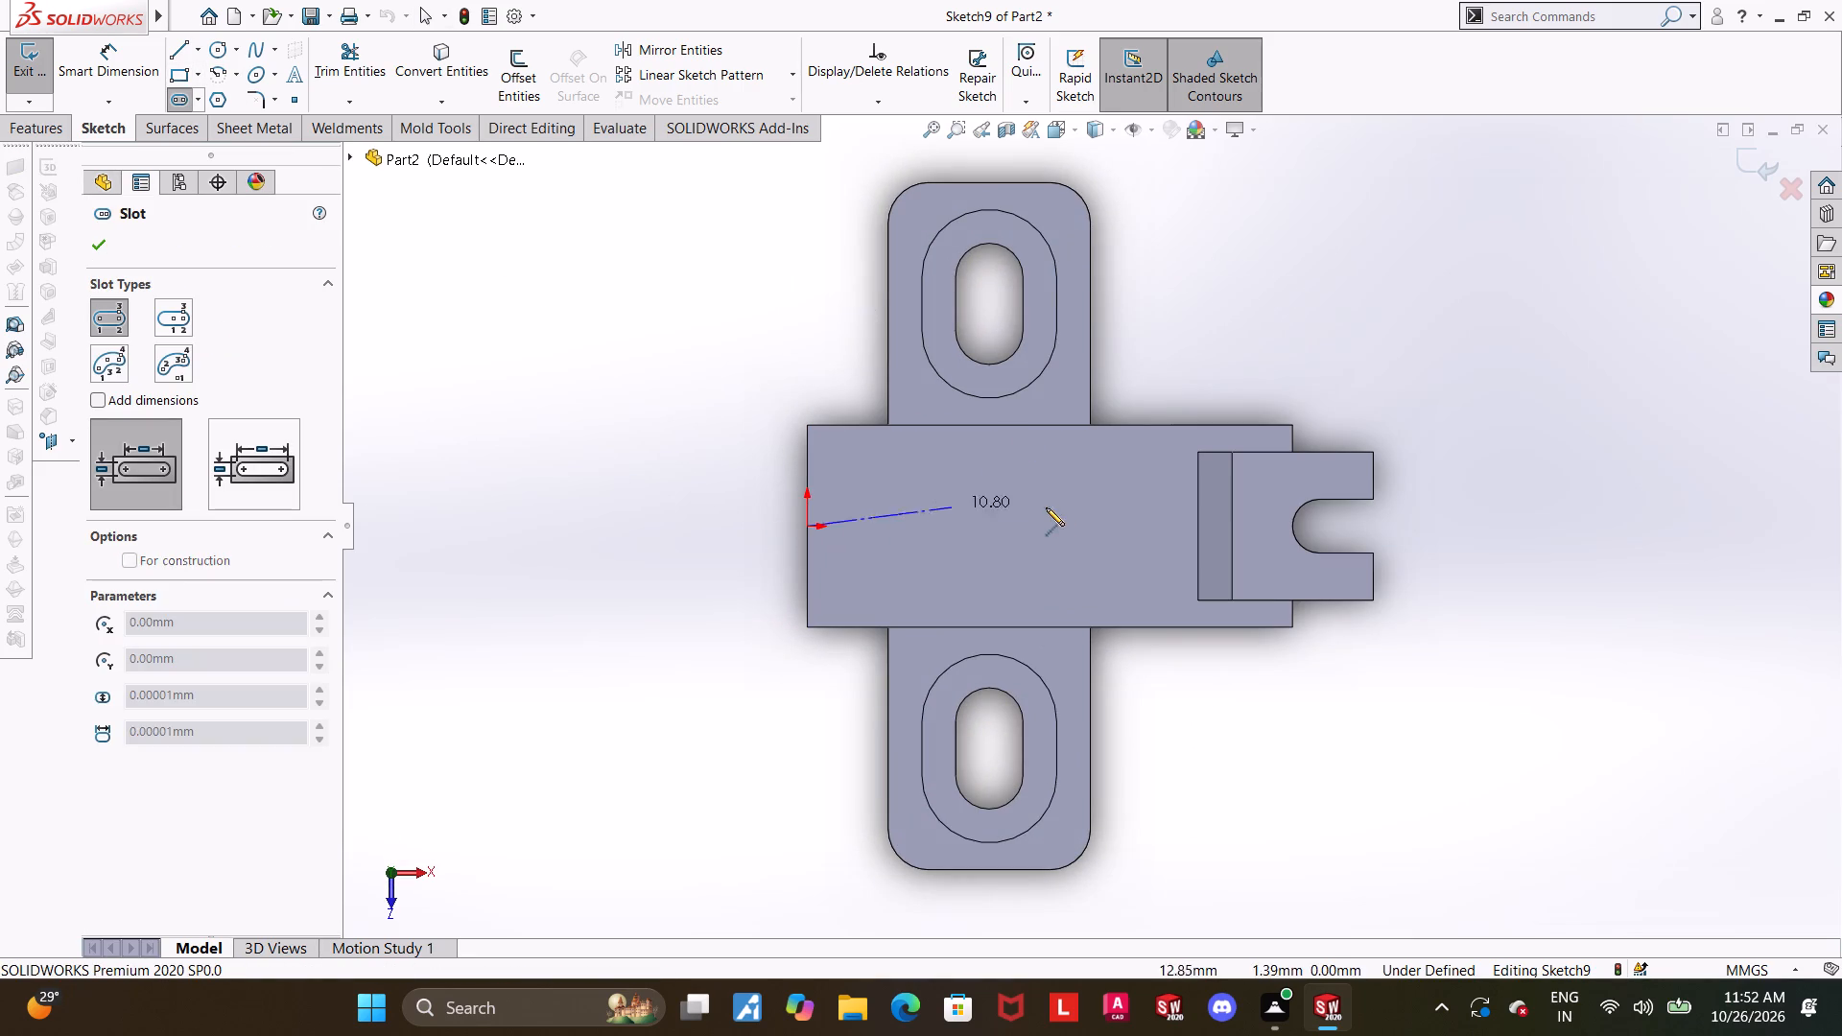
pyautogui.click(1081, 524)
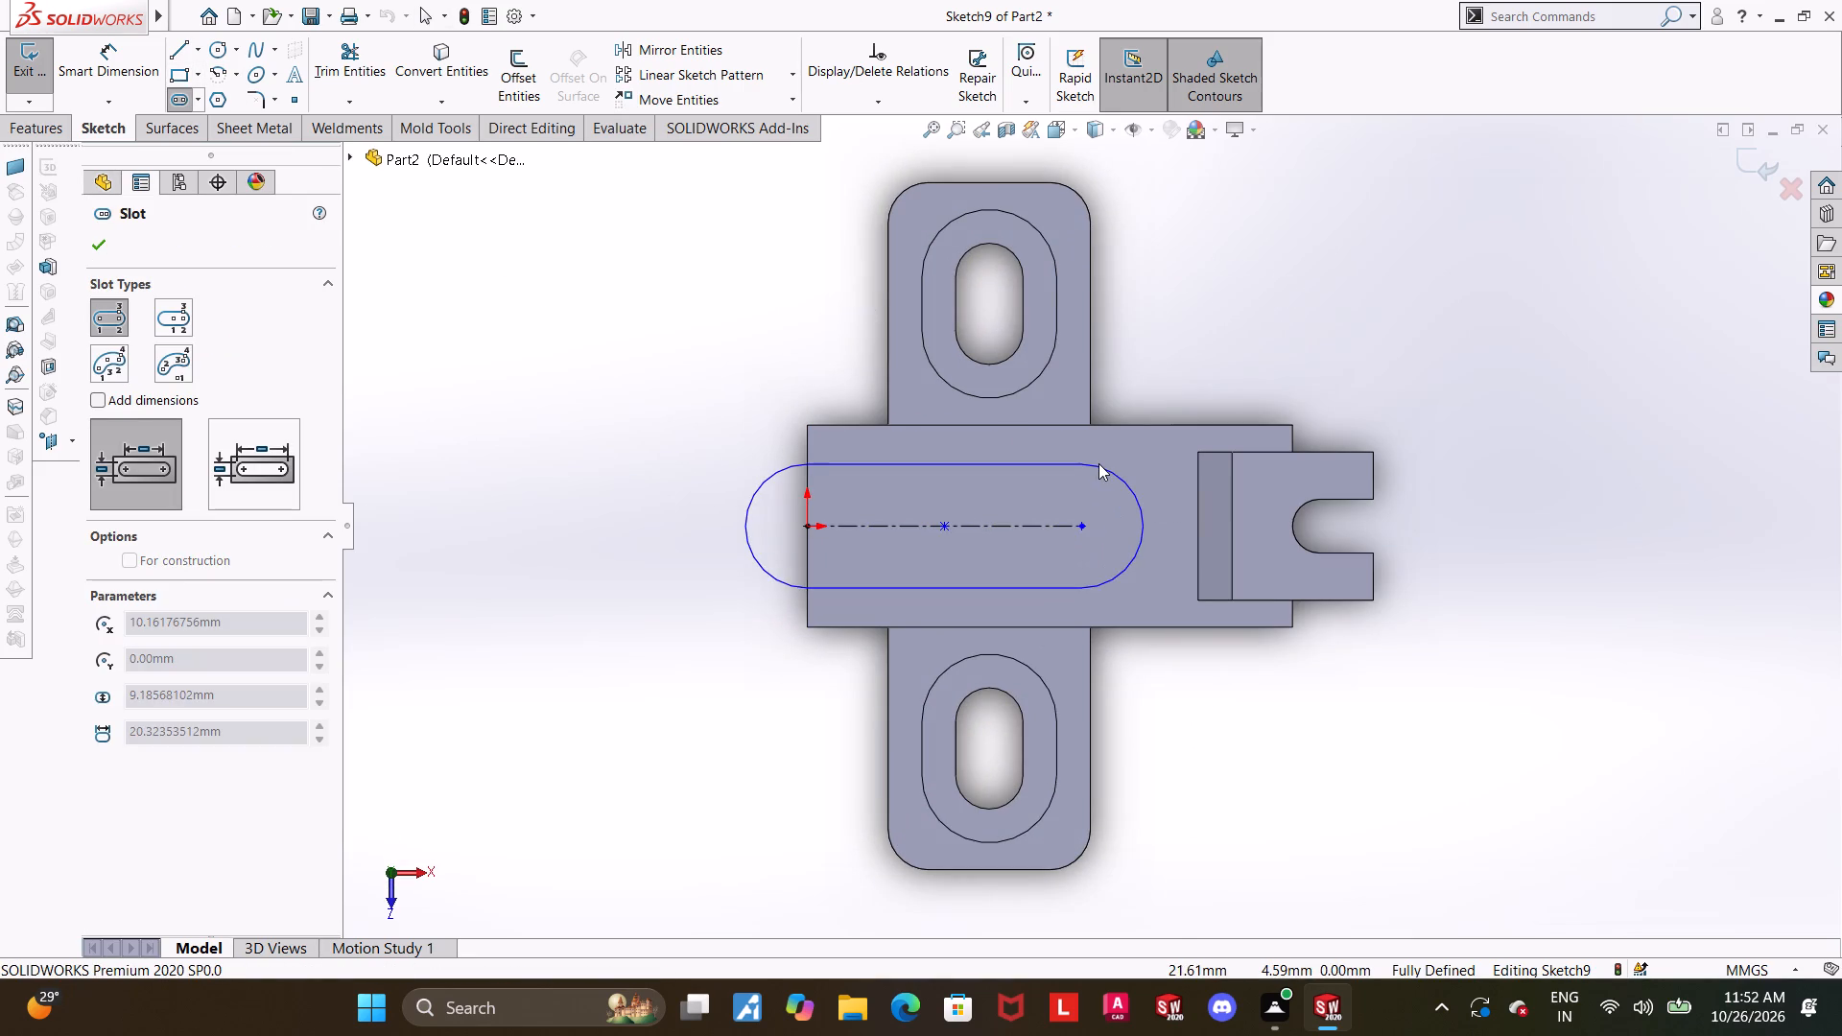
pyautogui.click(1098, 463)
pyautogui.press('Escape')
pyautogui.press('Escape')
# Draw a vertical line across the slot outline along the body's end edge, joining the two long slot sides.
pyautogui.click(171, 52)
pyautogui.scroll(-2, 740, 446)
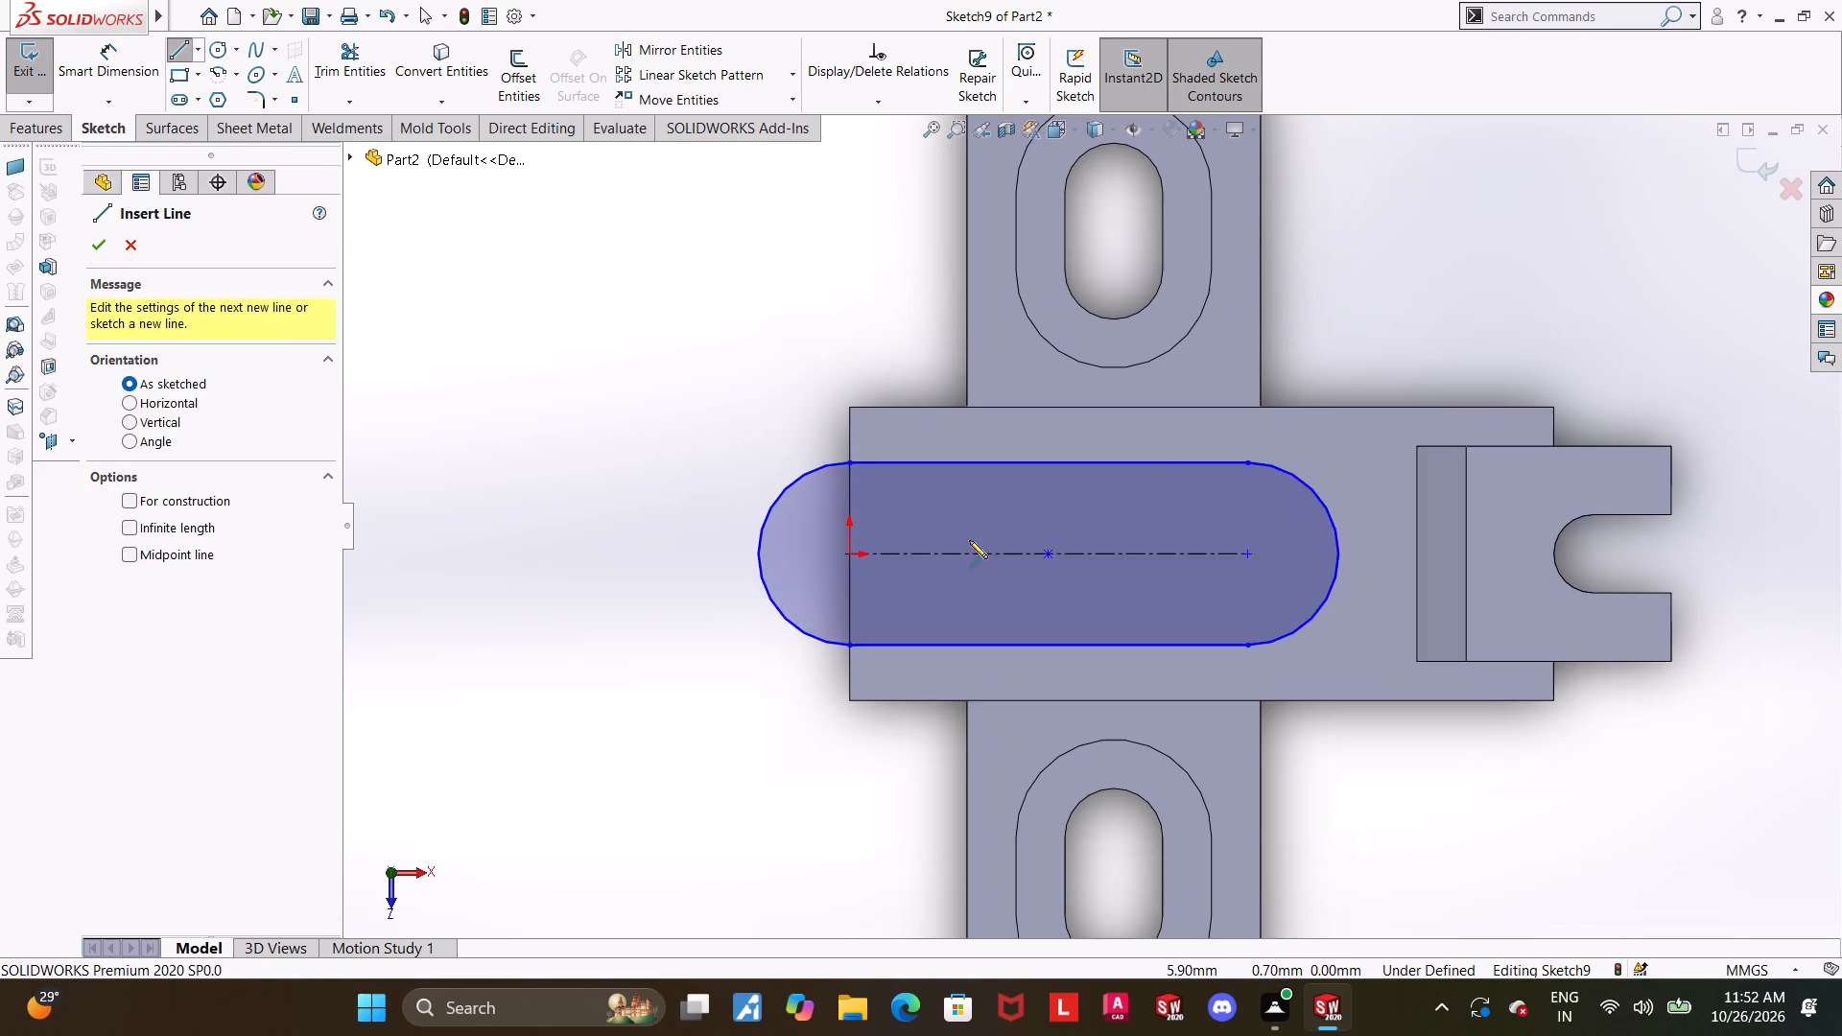
pyautogui.click(849, 460)
pyautogui.click(845, 645)
pyautogui.press('Escape')
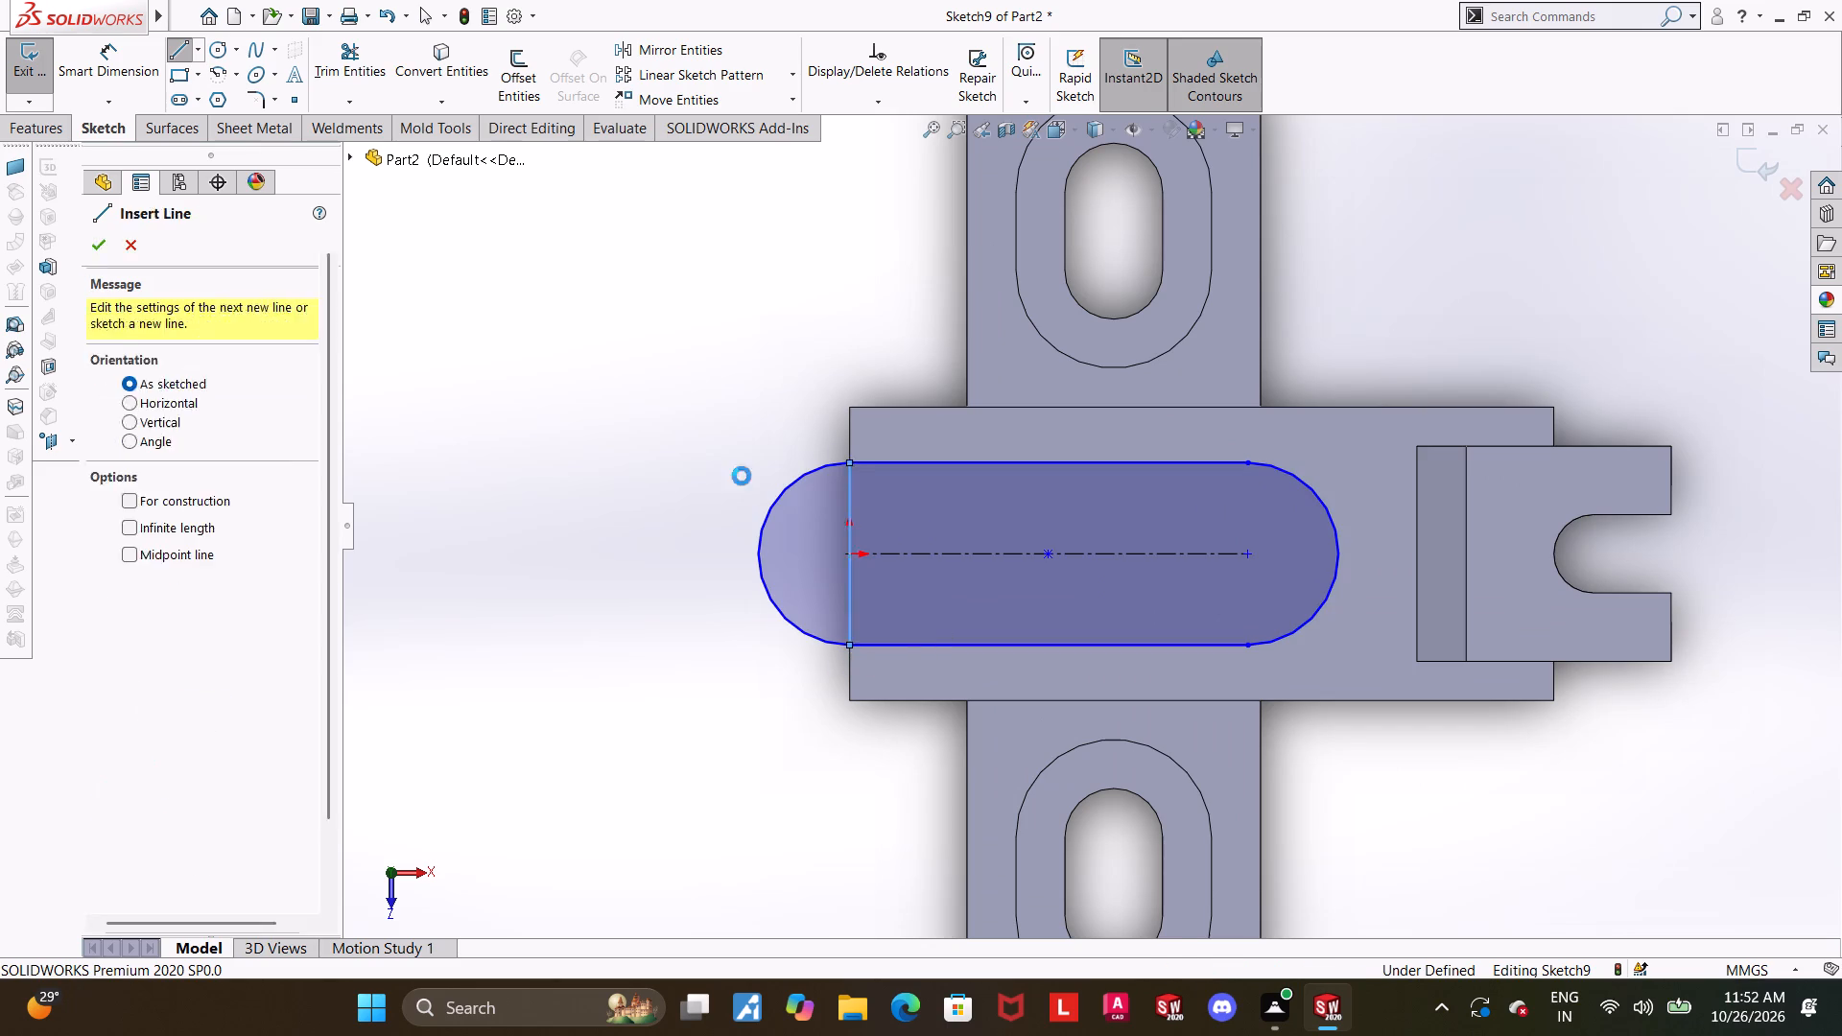
pyautogui.press('Escape')
# Trim away the slot's end arc that overhangs the body's end edge, accepting the loss of the slot entity.
pyautogui.moveTo(356, 74); pyautogui.dragTo(366, 74)
pyautogui.moveTo(822, 549); pyautogui.dragTo(636, 456)
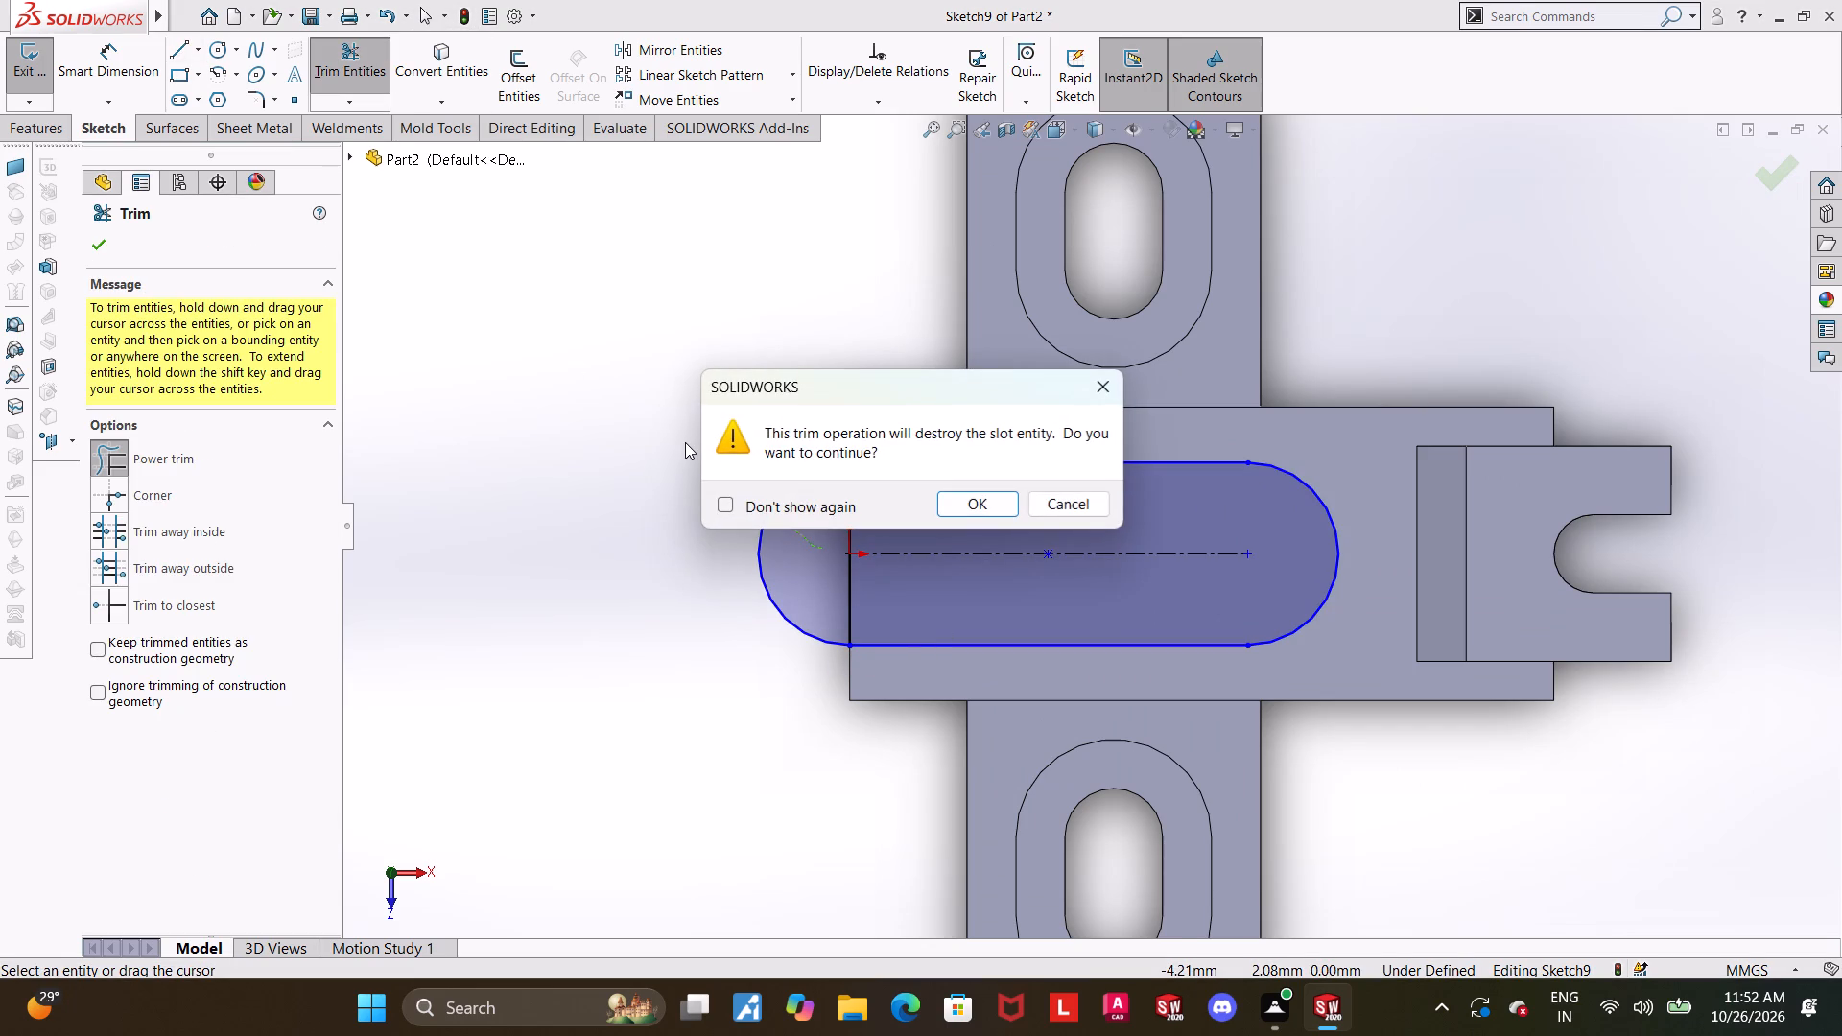
pyautogui.click(1003, 506)
pyautogui.press('Escape')
pyautogui.press('Escape')
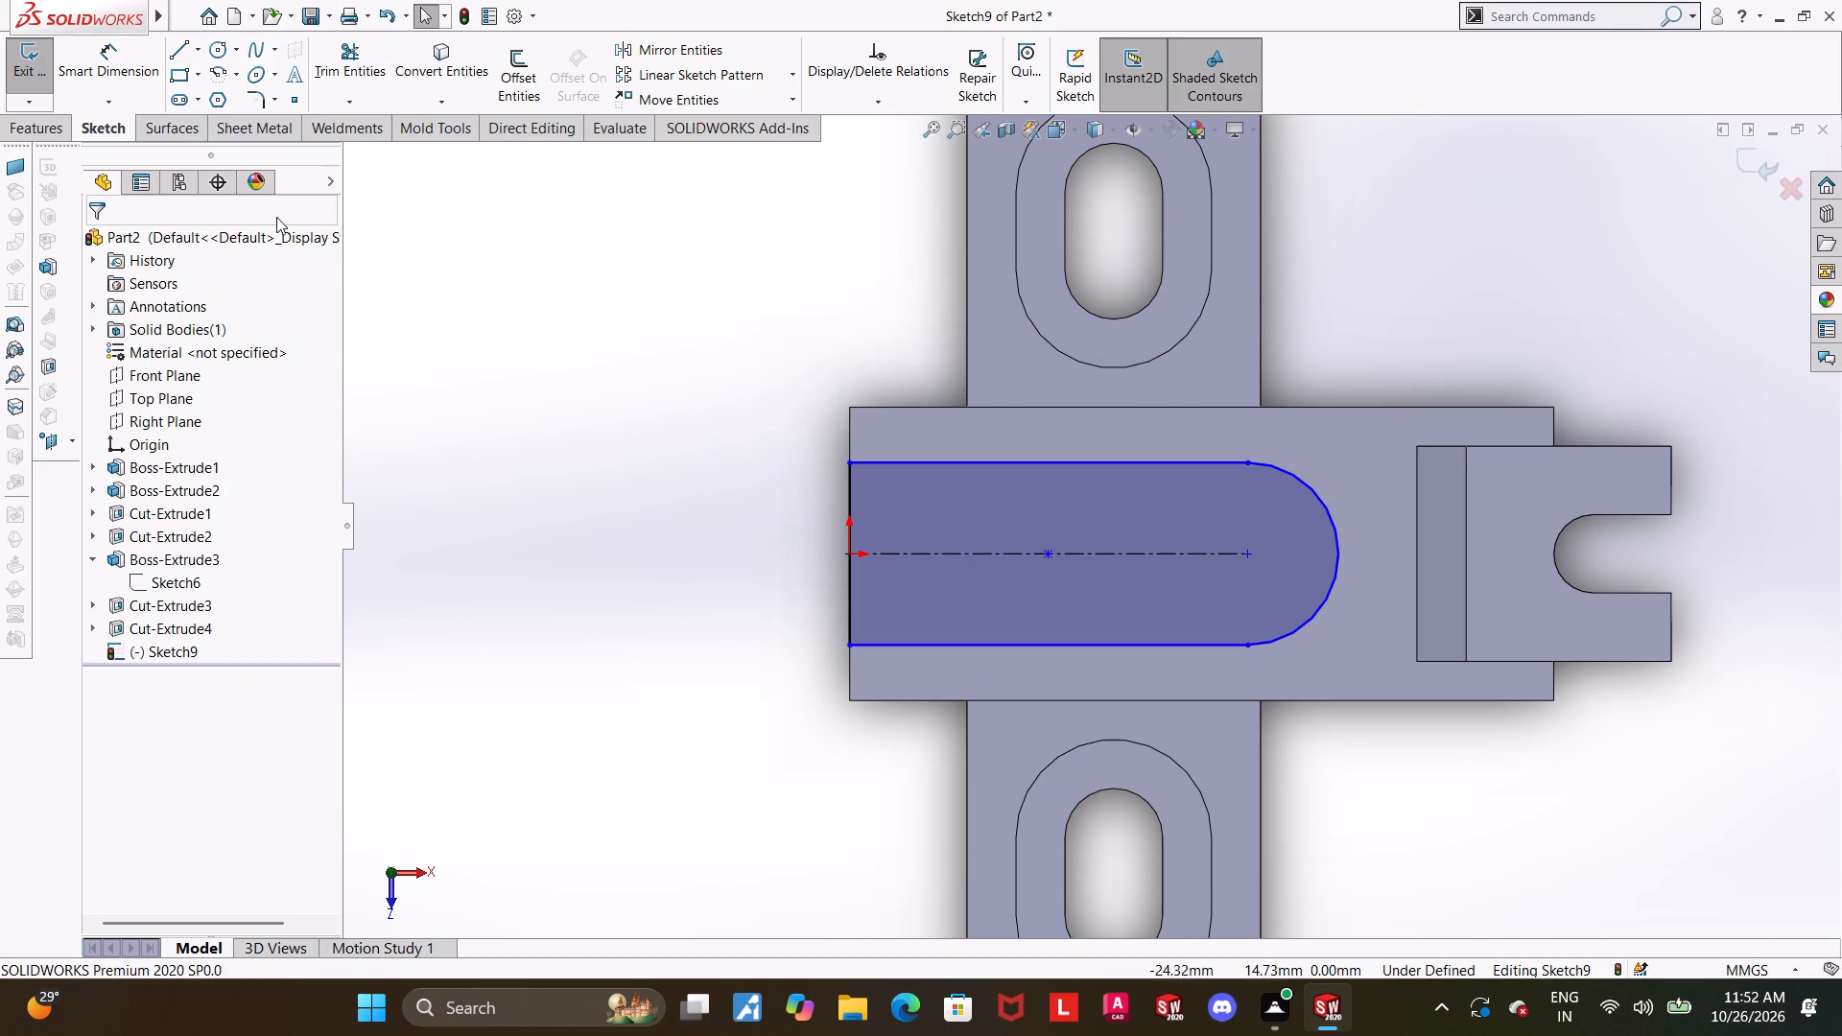
# Dimension the slot's remaining end arc with a radius of 4 mm.
pyautogui.click(120, 48)
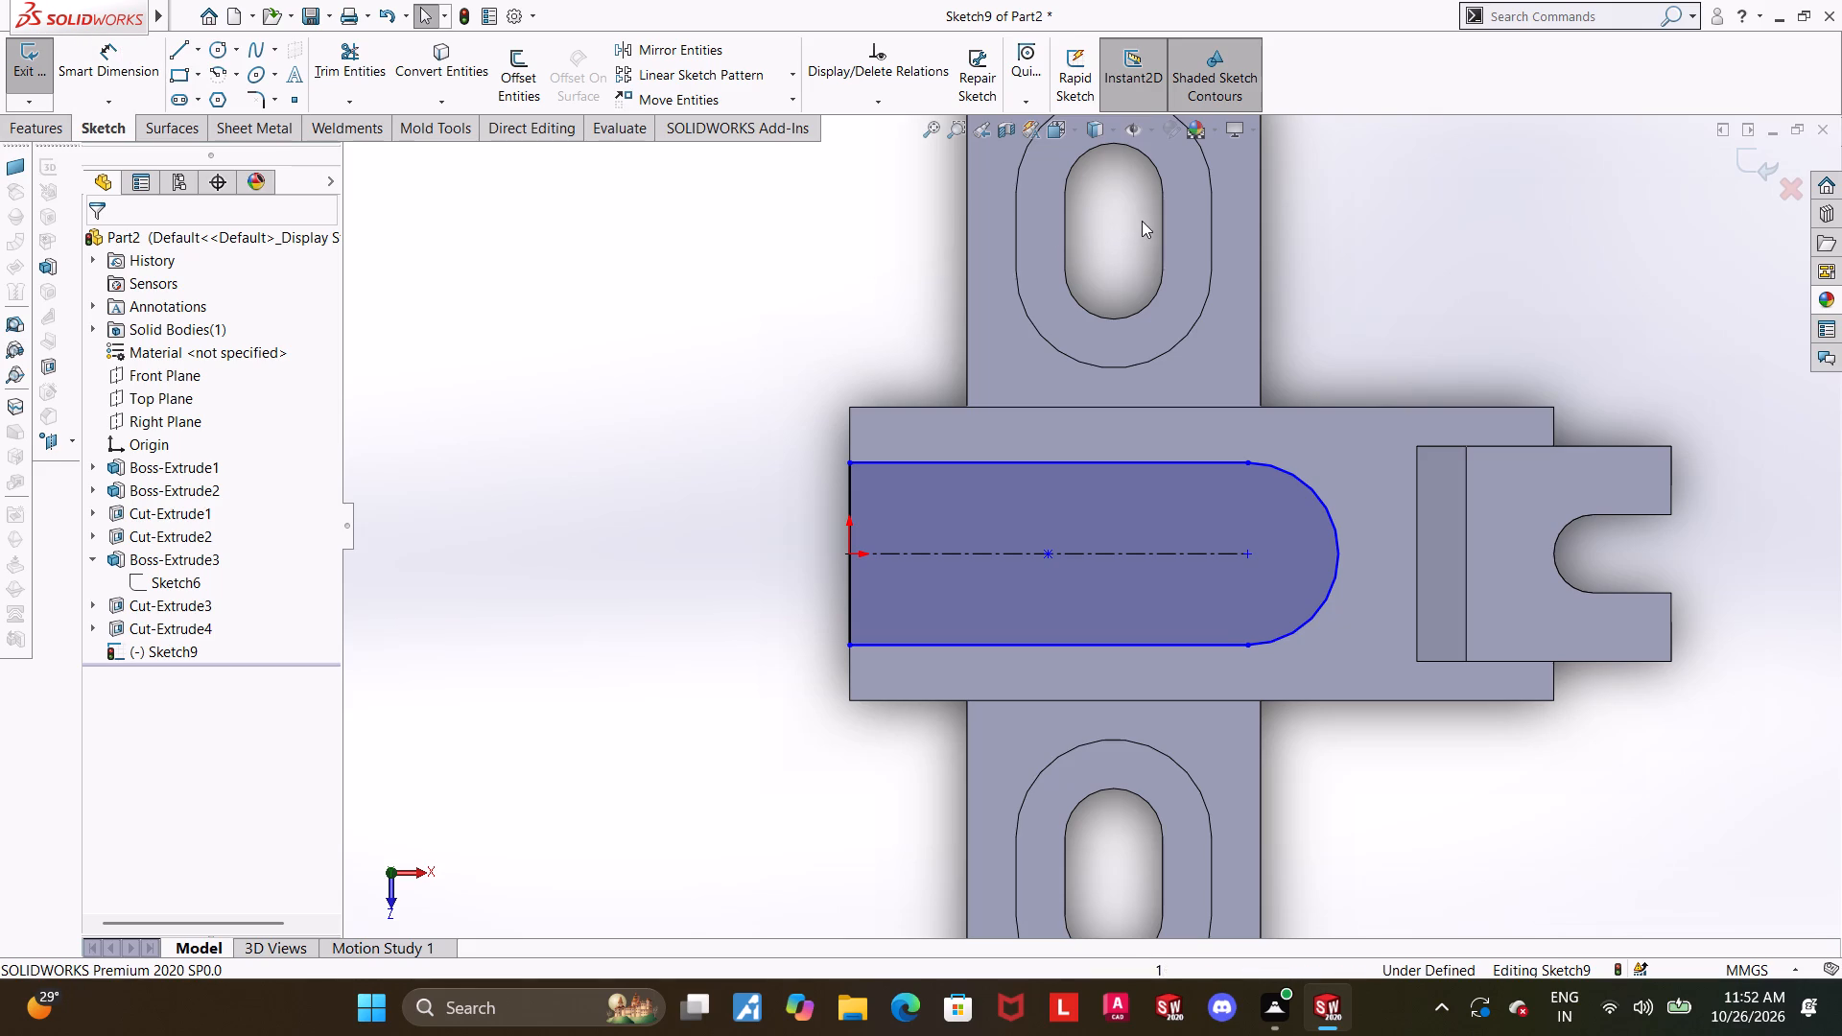
pyautogui.click(1311, 487)
pyautogui.press('Escape')
pyautogui.press('Escape')
pyautogui.click(124, 51)
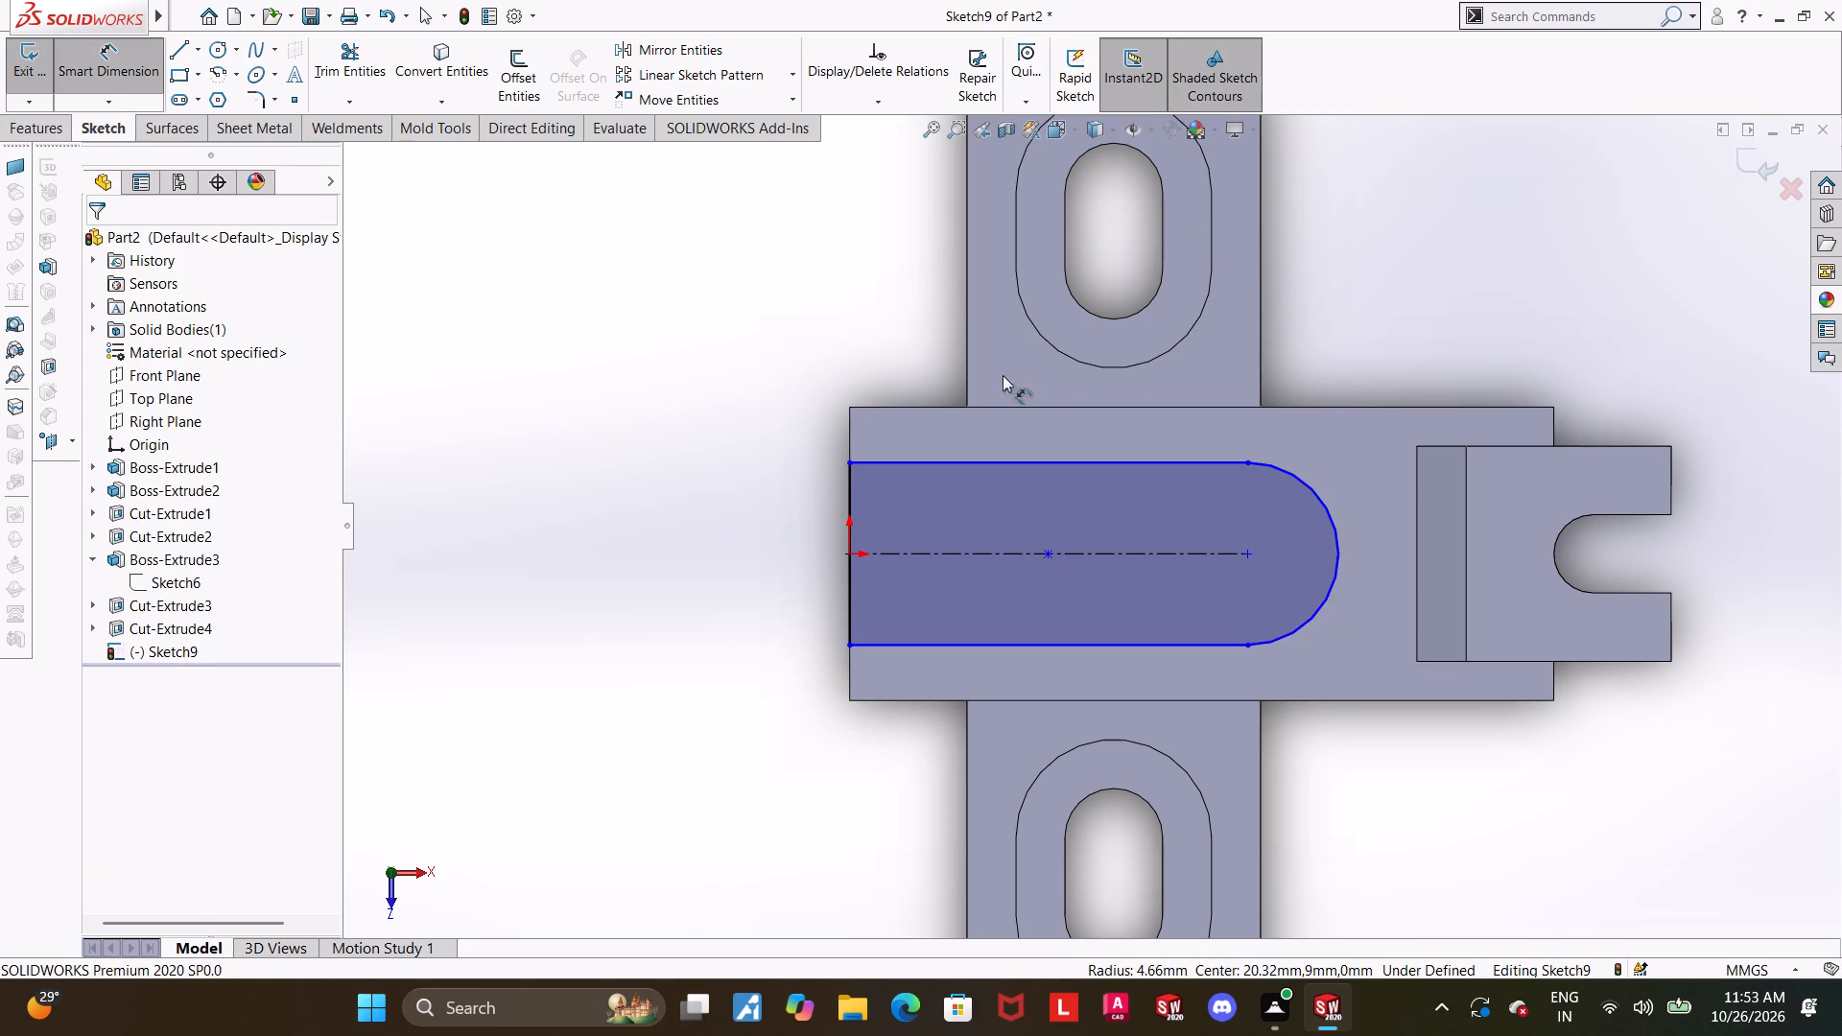
pyautogui.click(1308, 487)
pyautogui.click(1358, 362)
pyautogui.press('4')
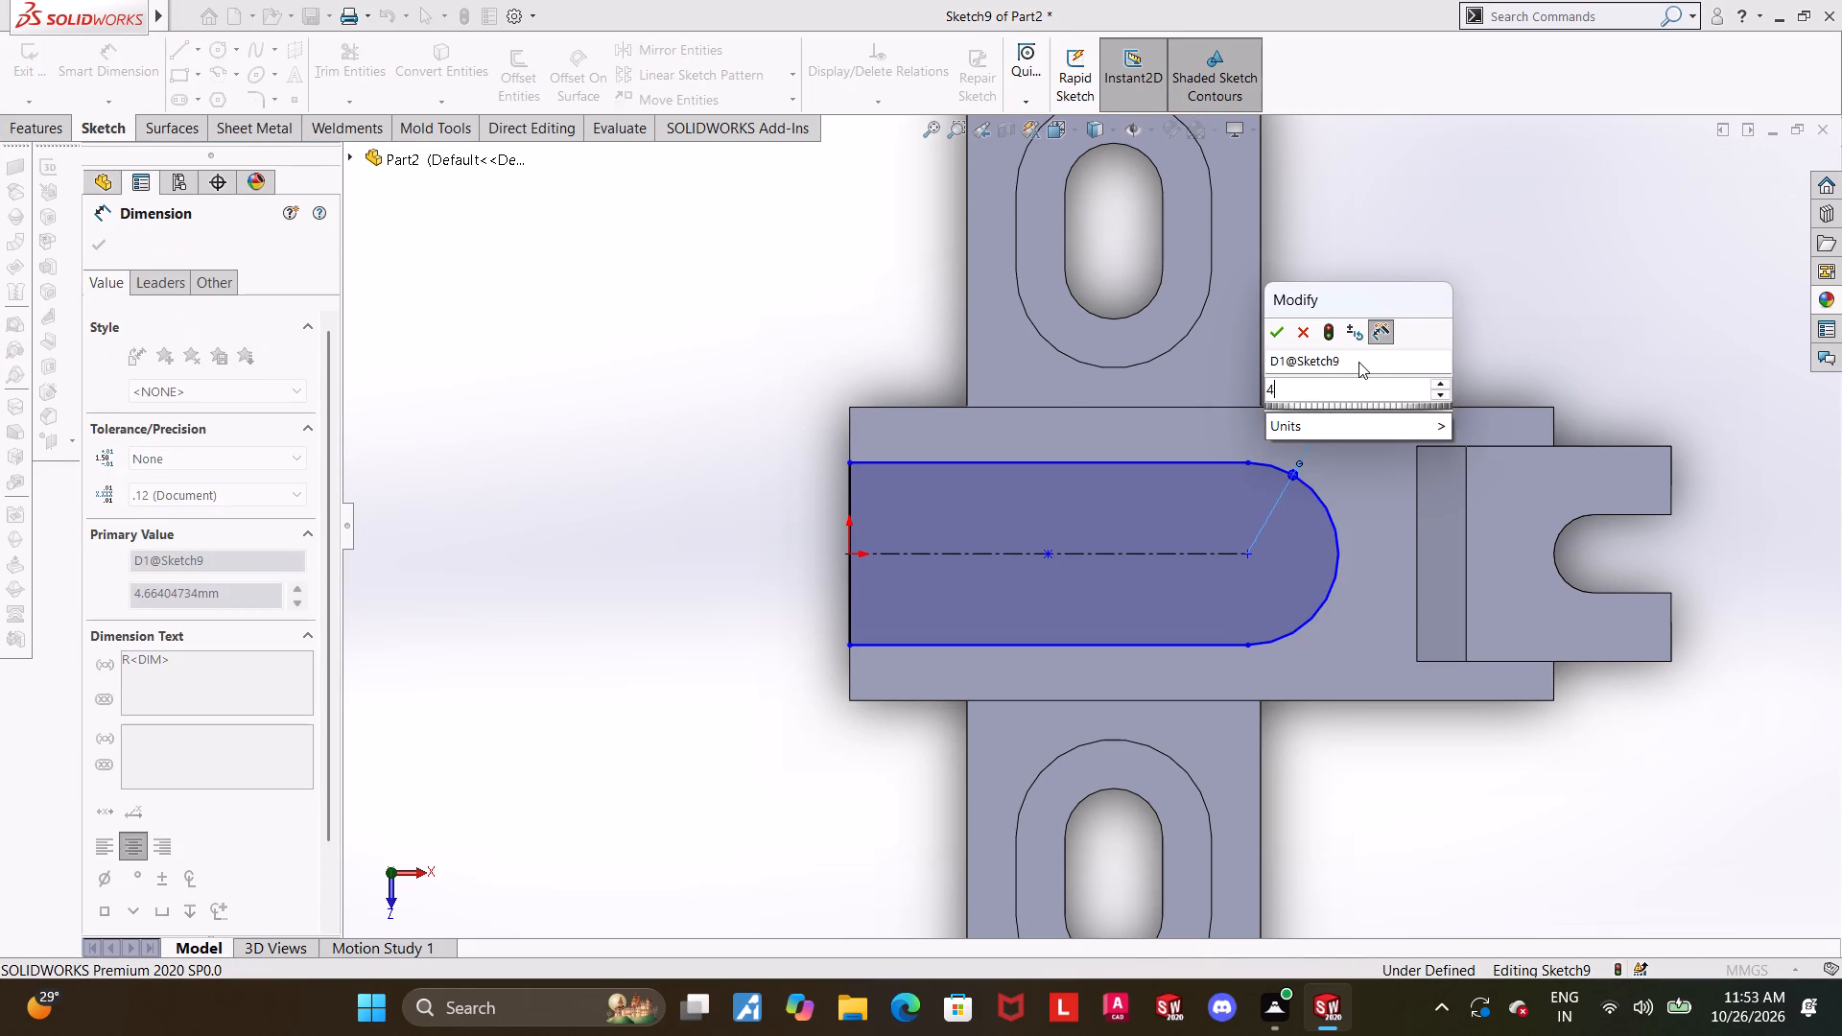
pyautogui.press('Return')
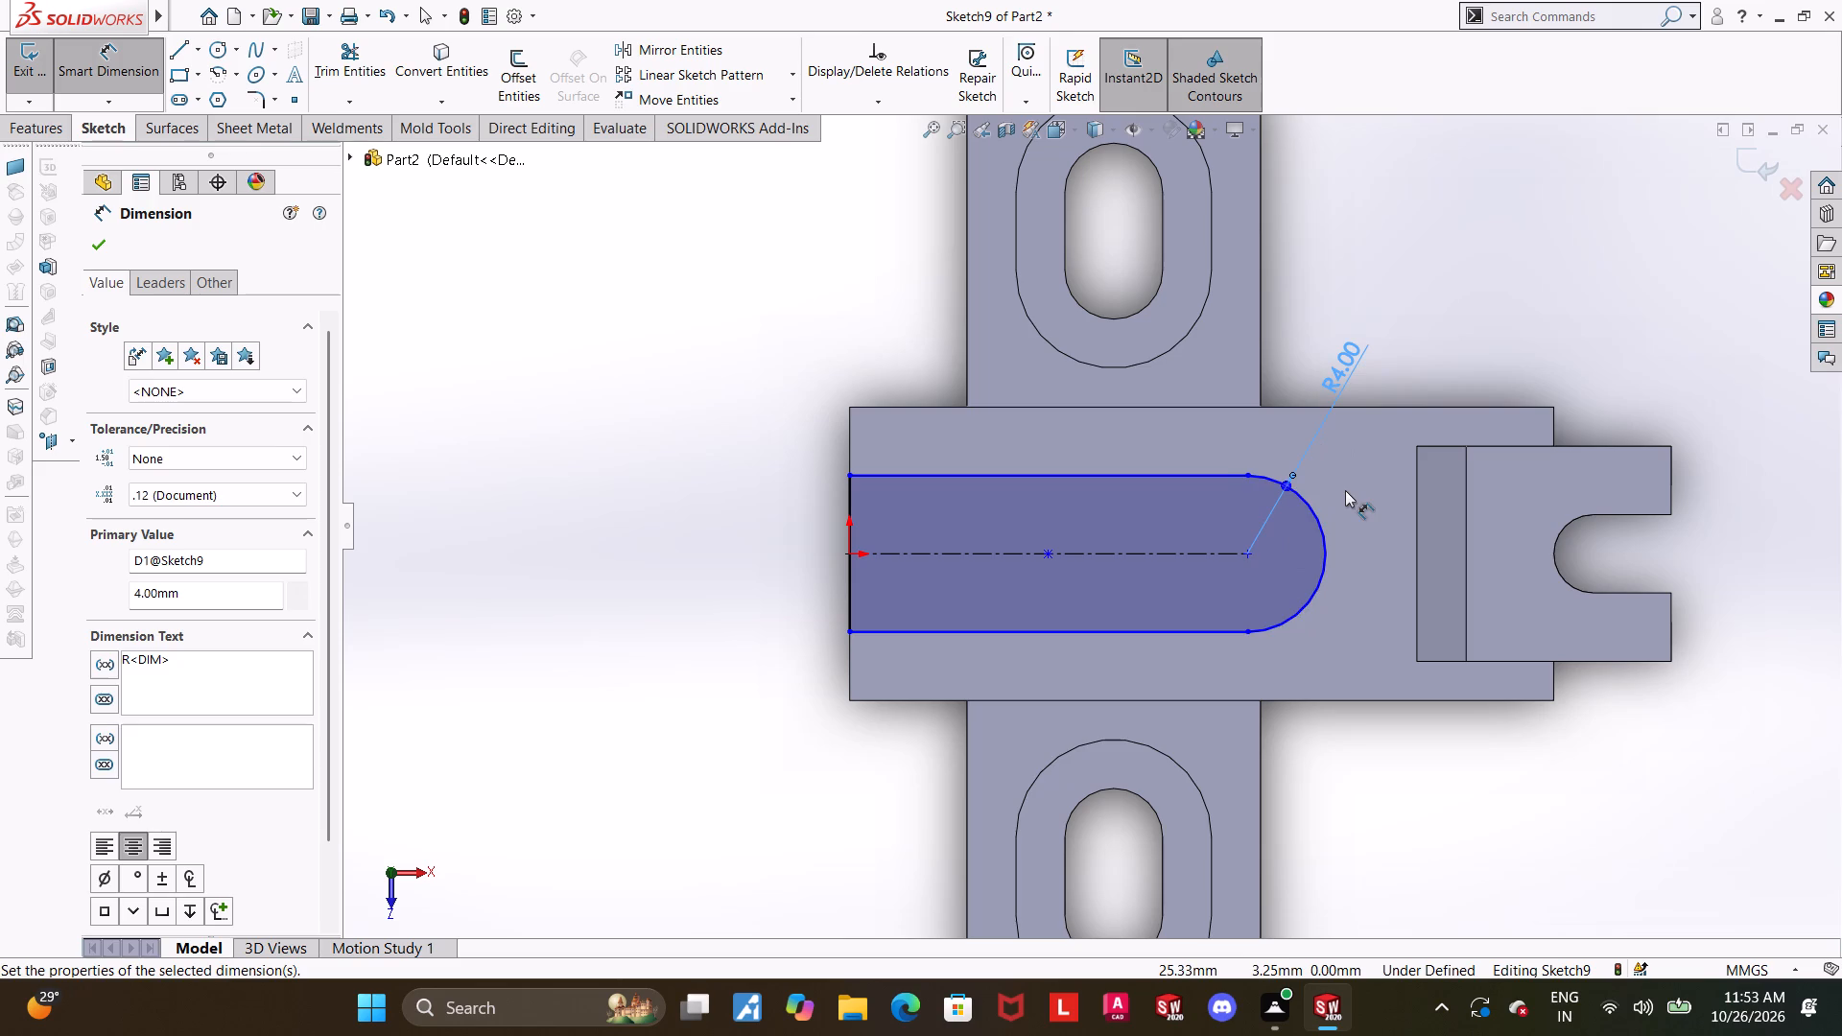
pyautogui.press('Escape')
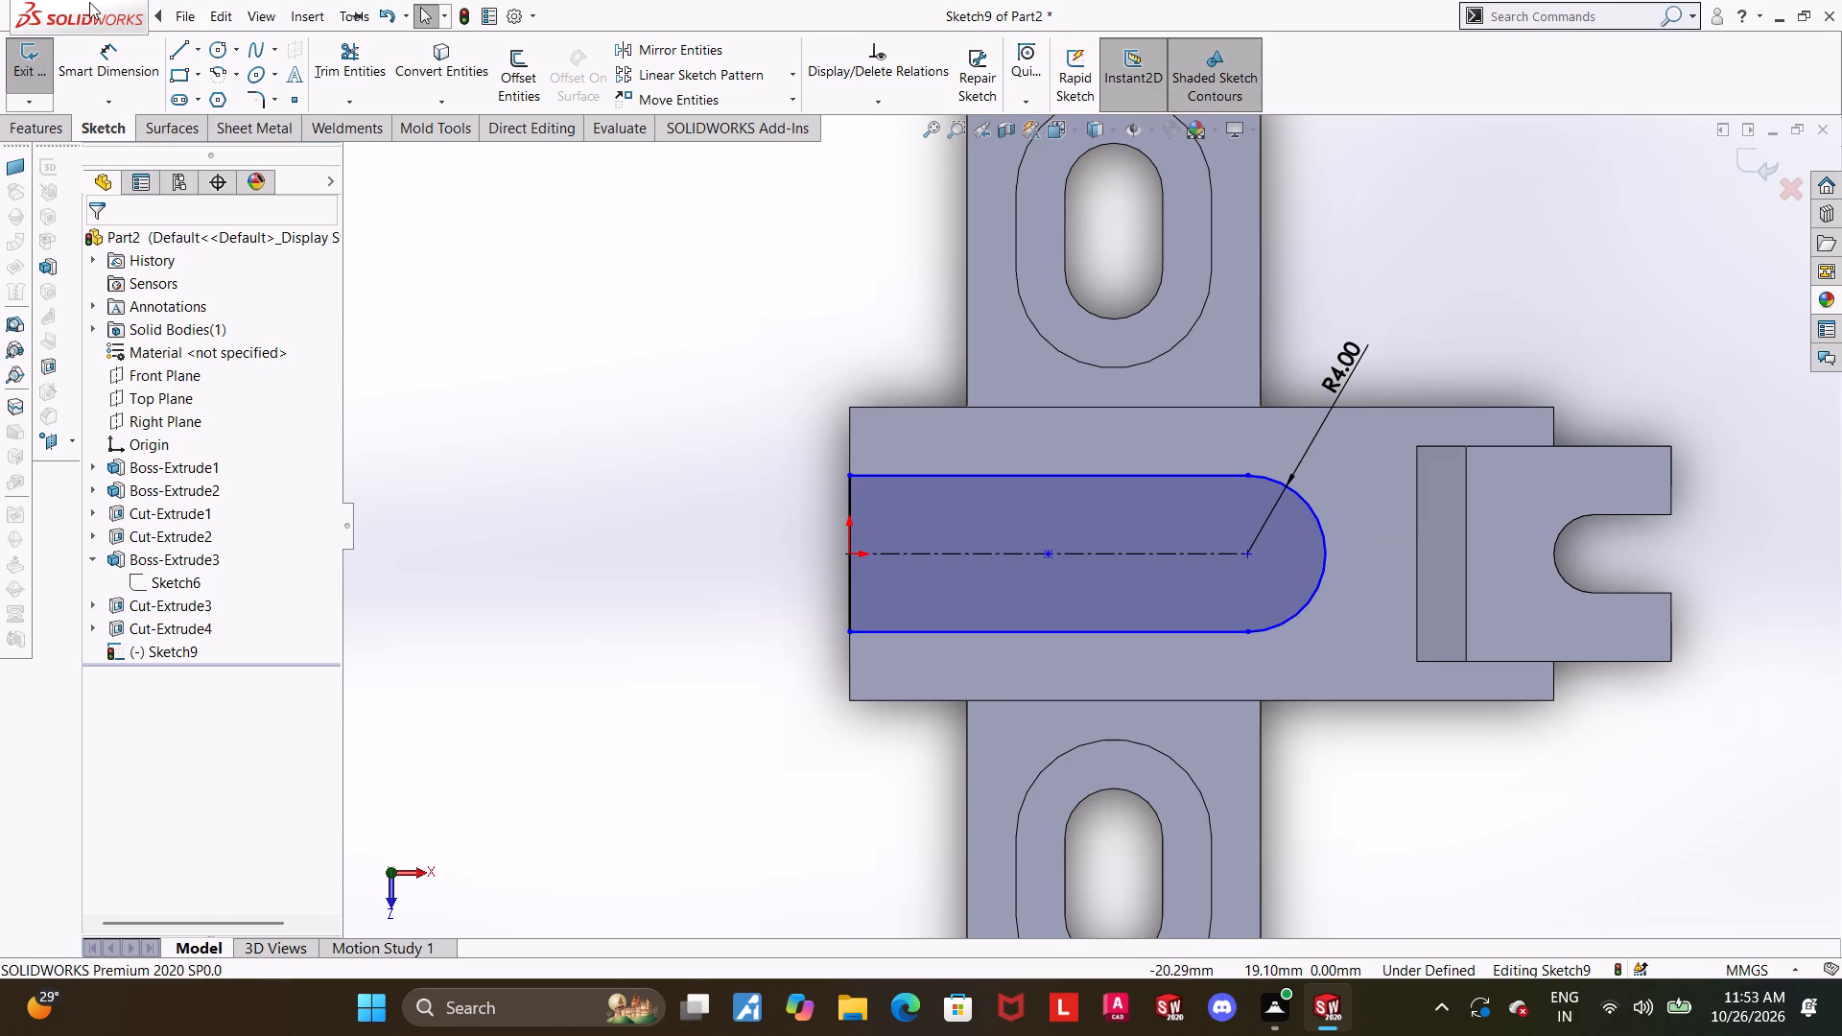
# Dimension the distance from the vertical closing line to the arc's centre as 23 mm.
pyautogui.click(88, 50)
pyautogui.scroll(2, 639, 299)
pyautogui.scroll(2, 1358, 652)
pyautogui.scroll(-2, 1220, 604)
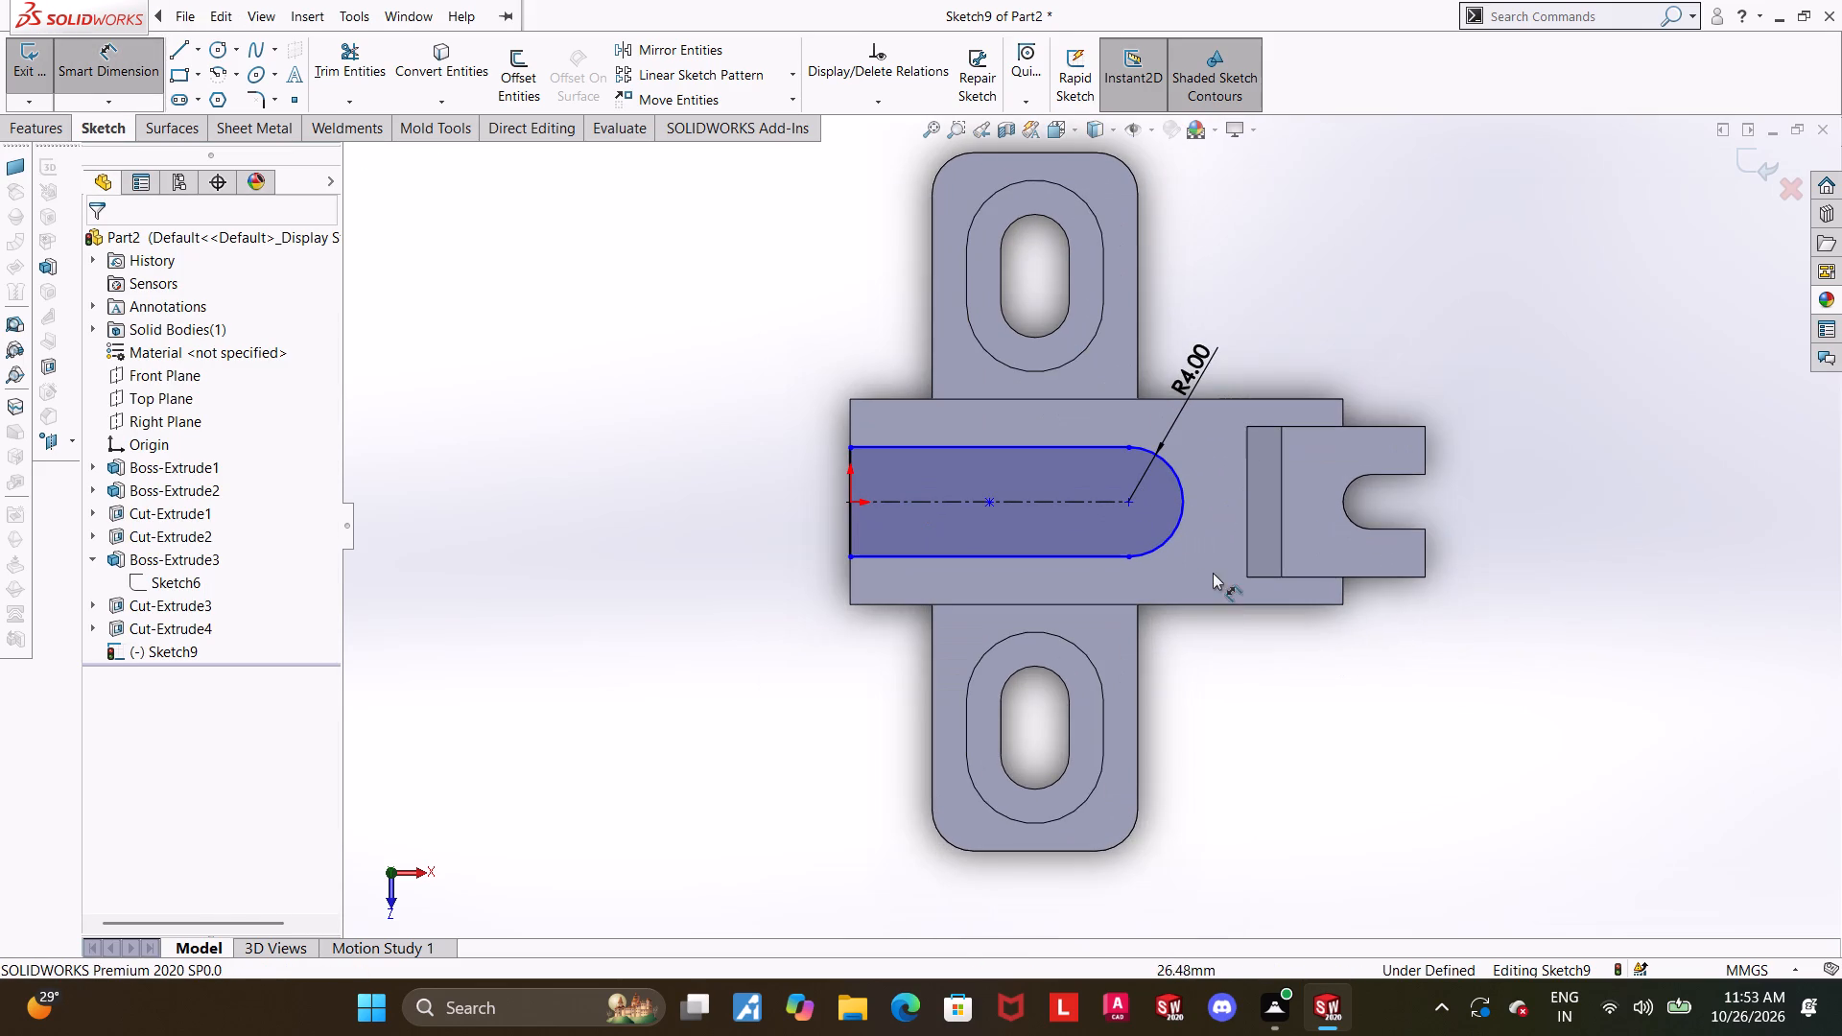
pyautogui.click(1122, 497)
pyautogui.press('Escape')
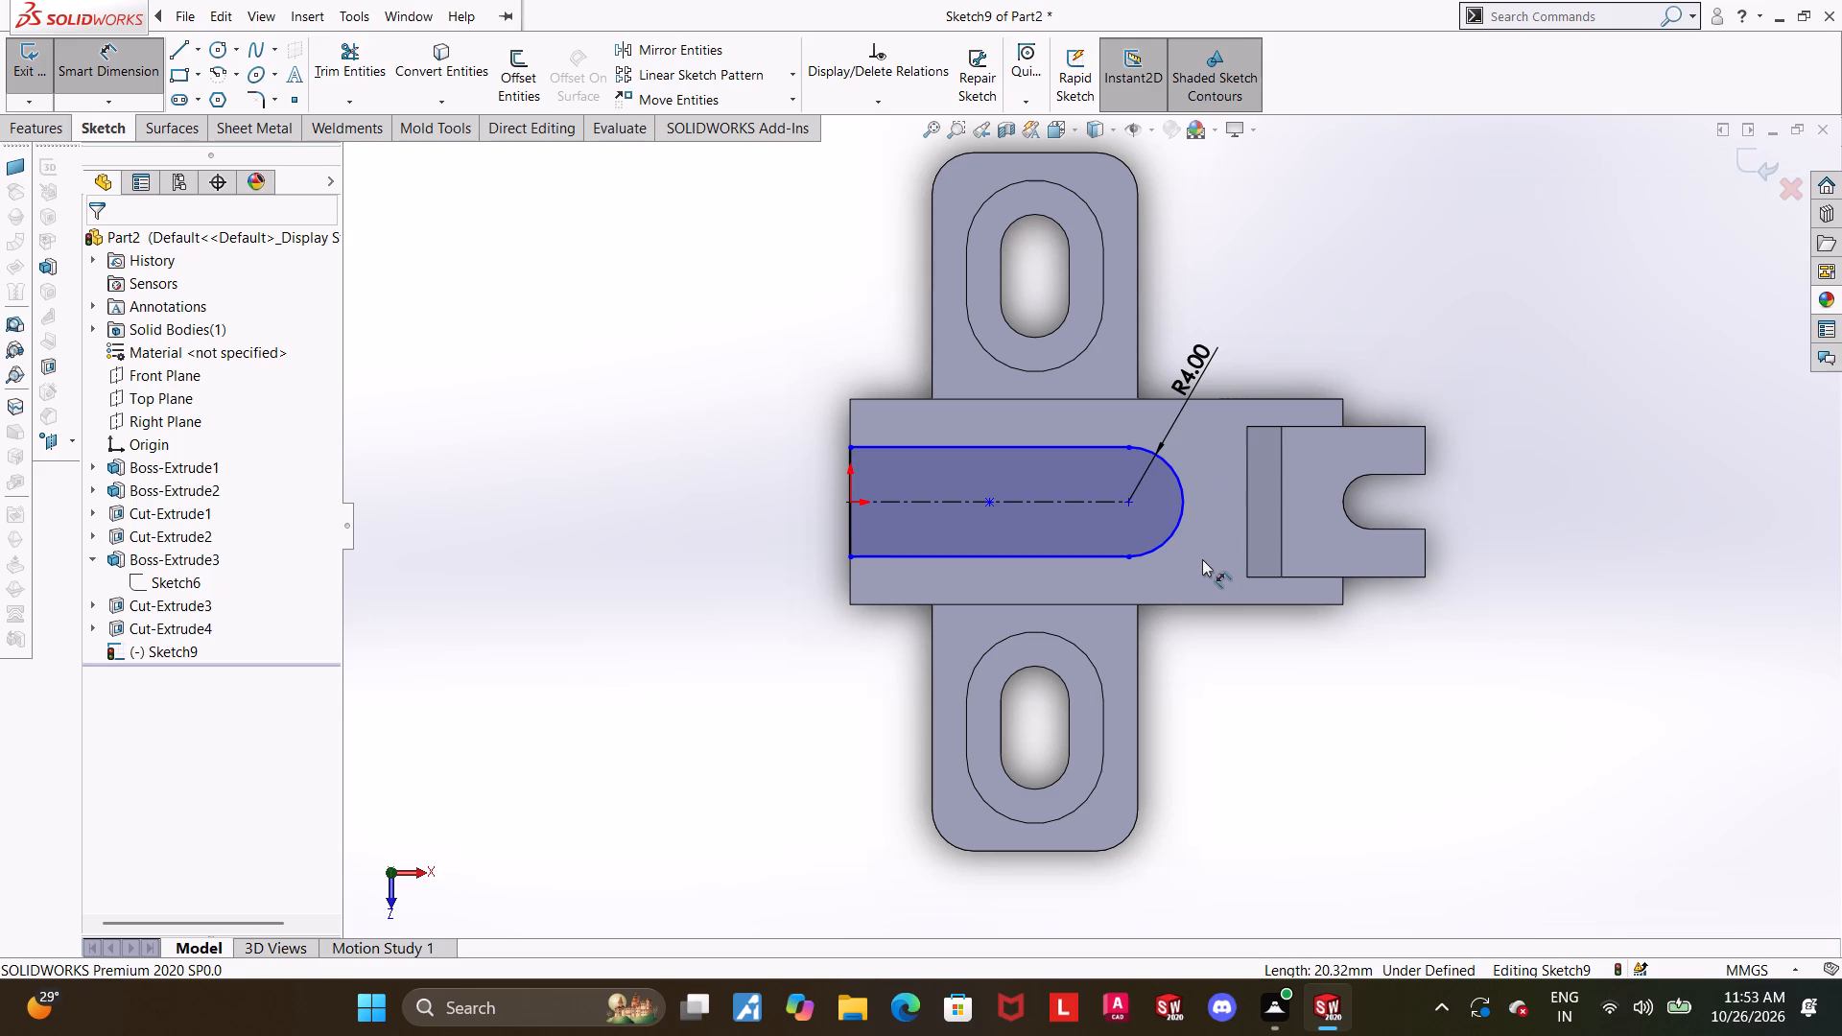
pyautogui.click(1124, 500)
pyautogui.click(851, 530)
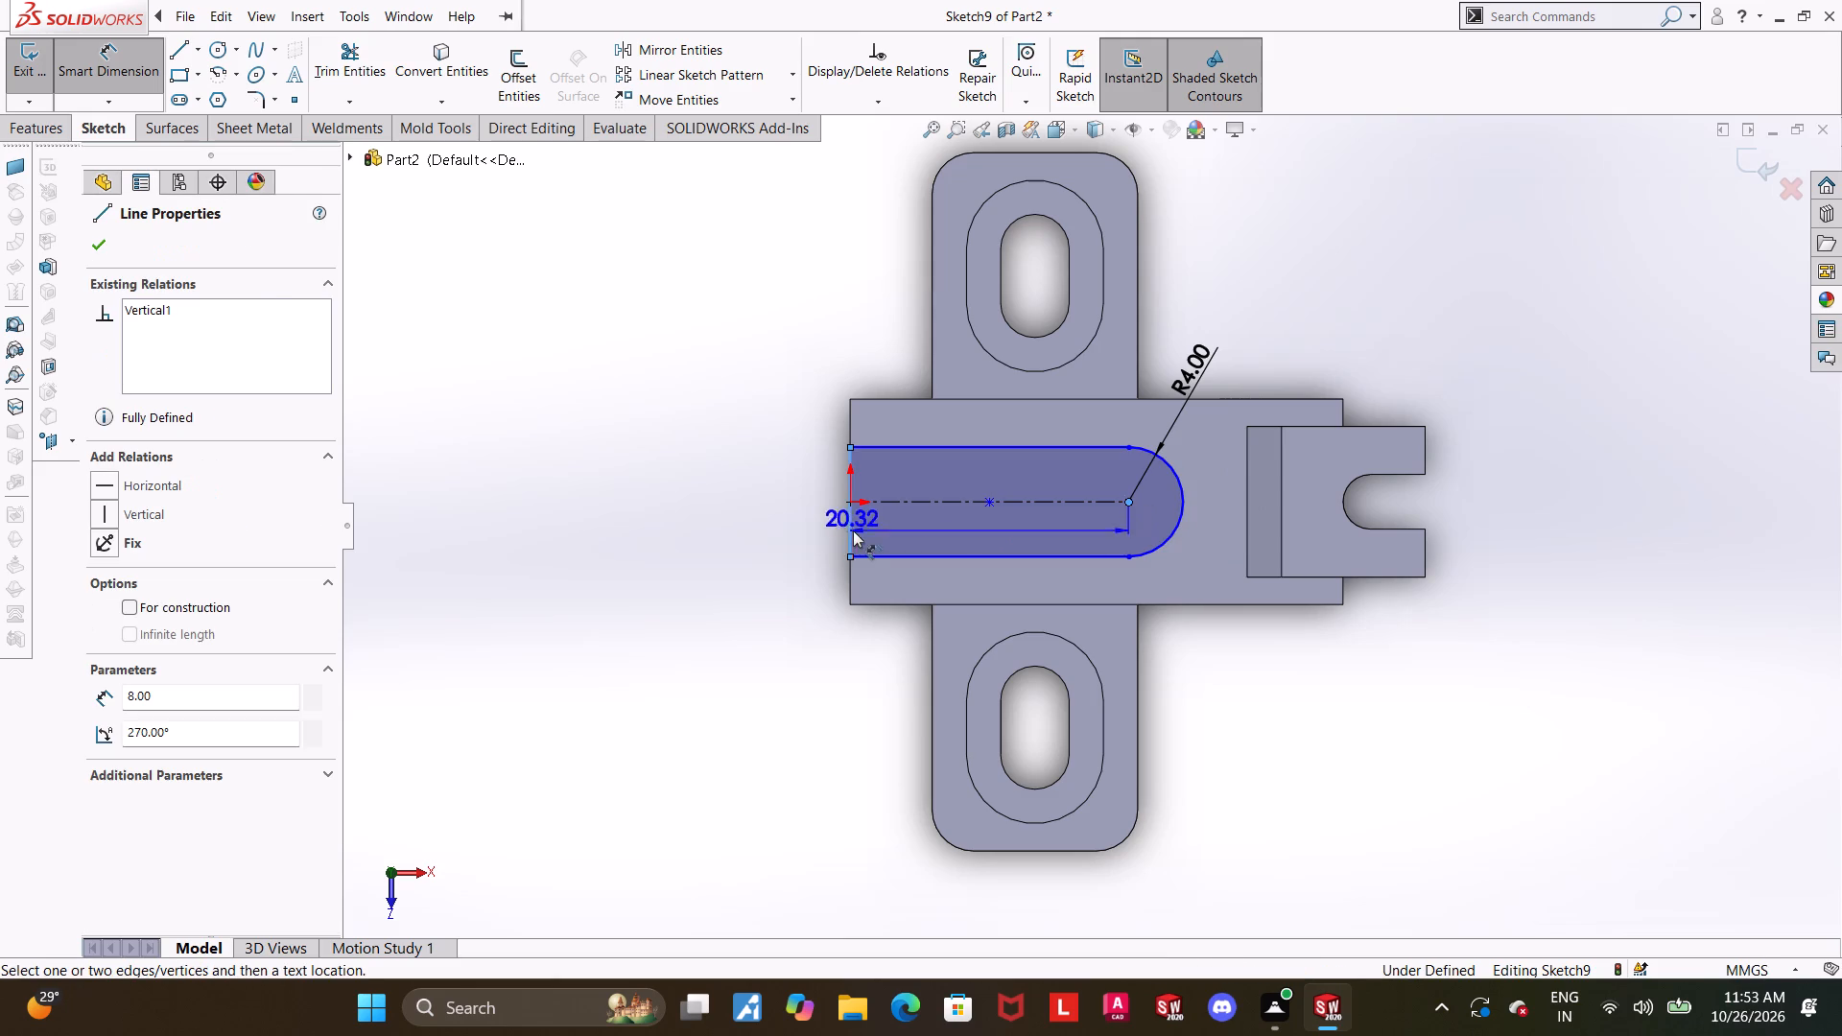
pyautogui.moveTo(904, 682); pyautogui.dragTo(872, 570)
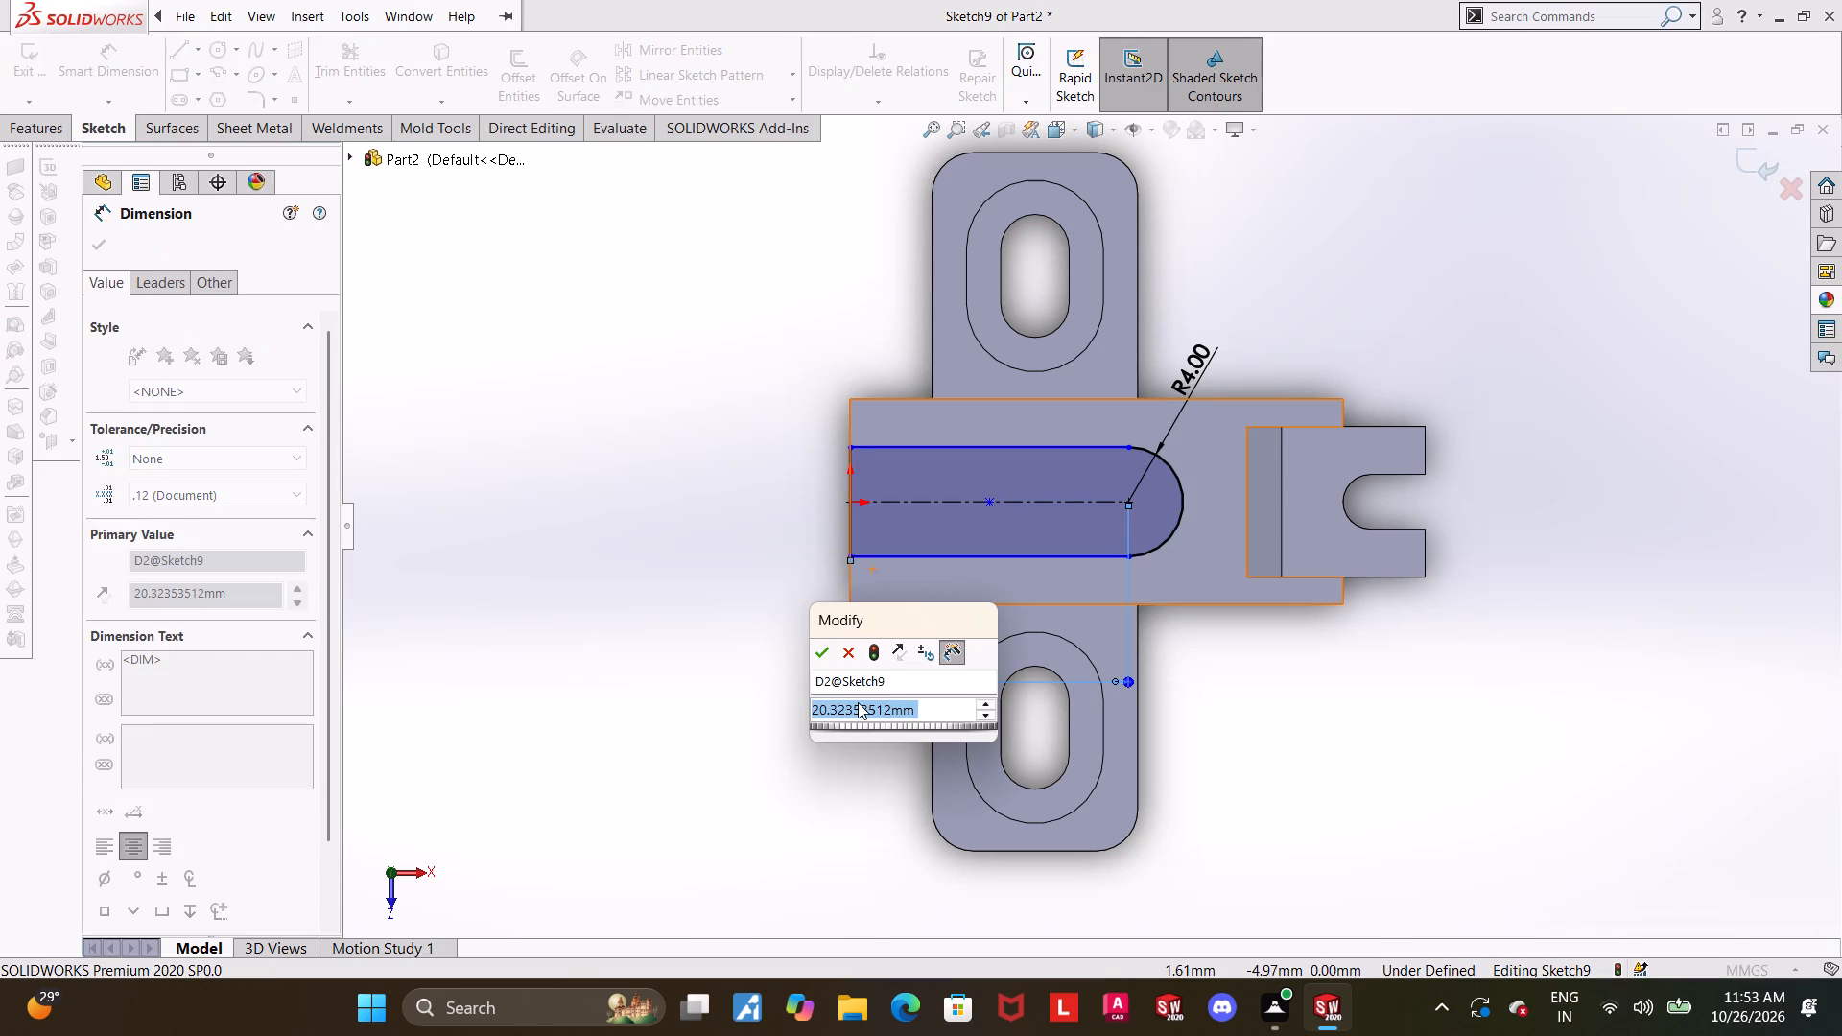
pyautogui.write('23')
pyautogui.press('Return')
pyautogui.press('Escape')
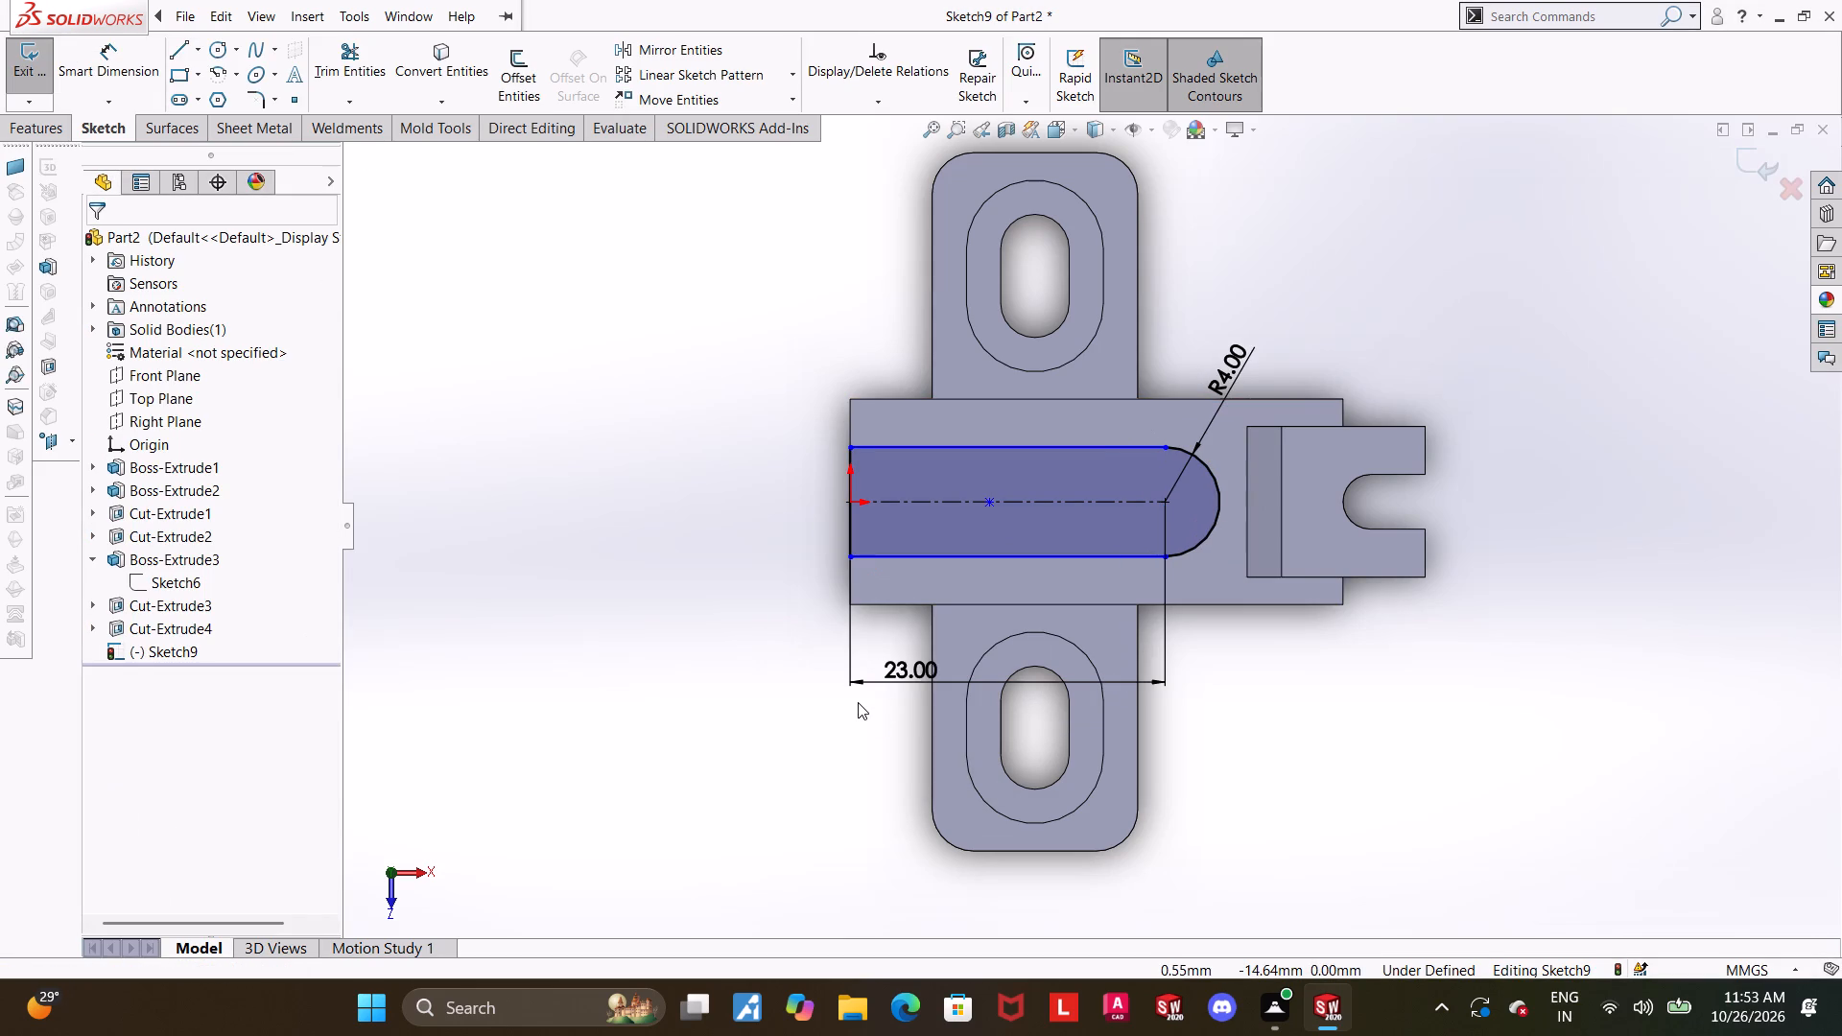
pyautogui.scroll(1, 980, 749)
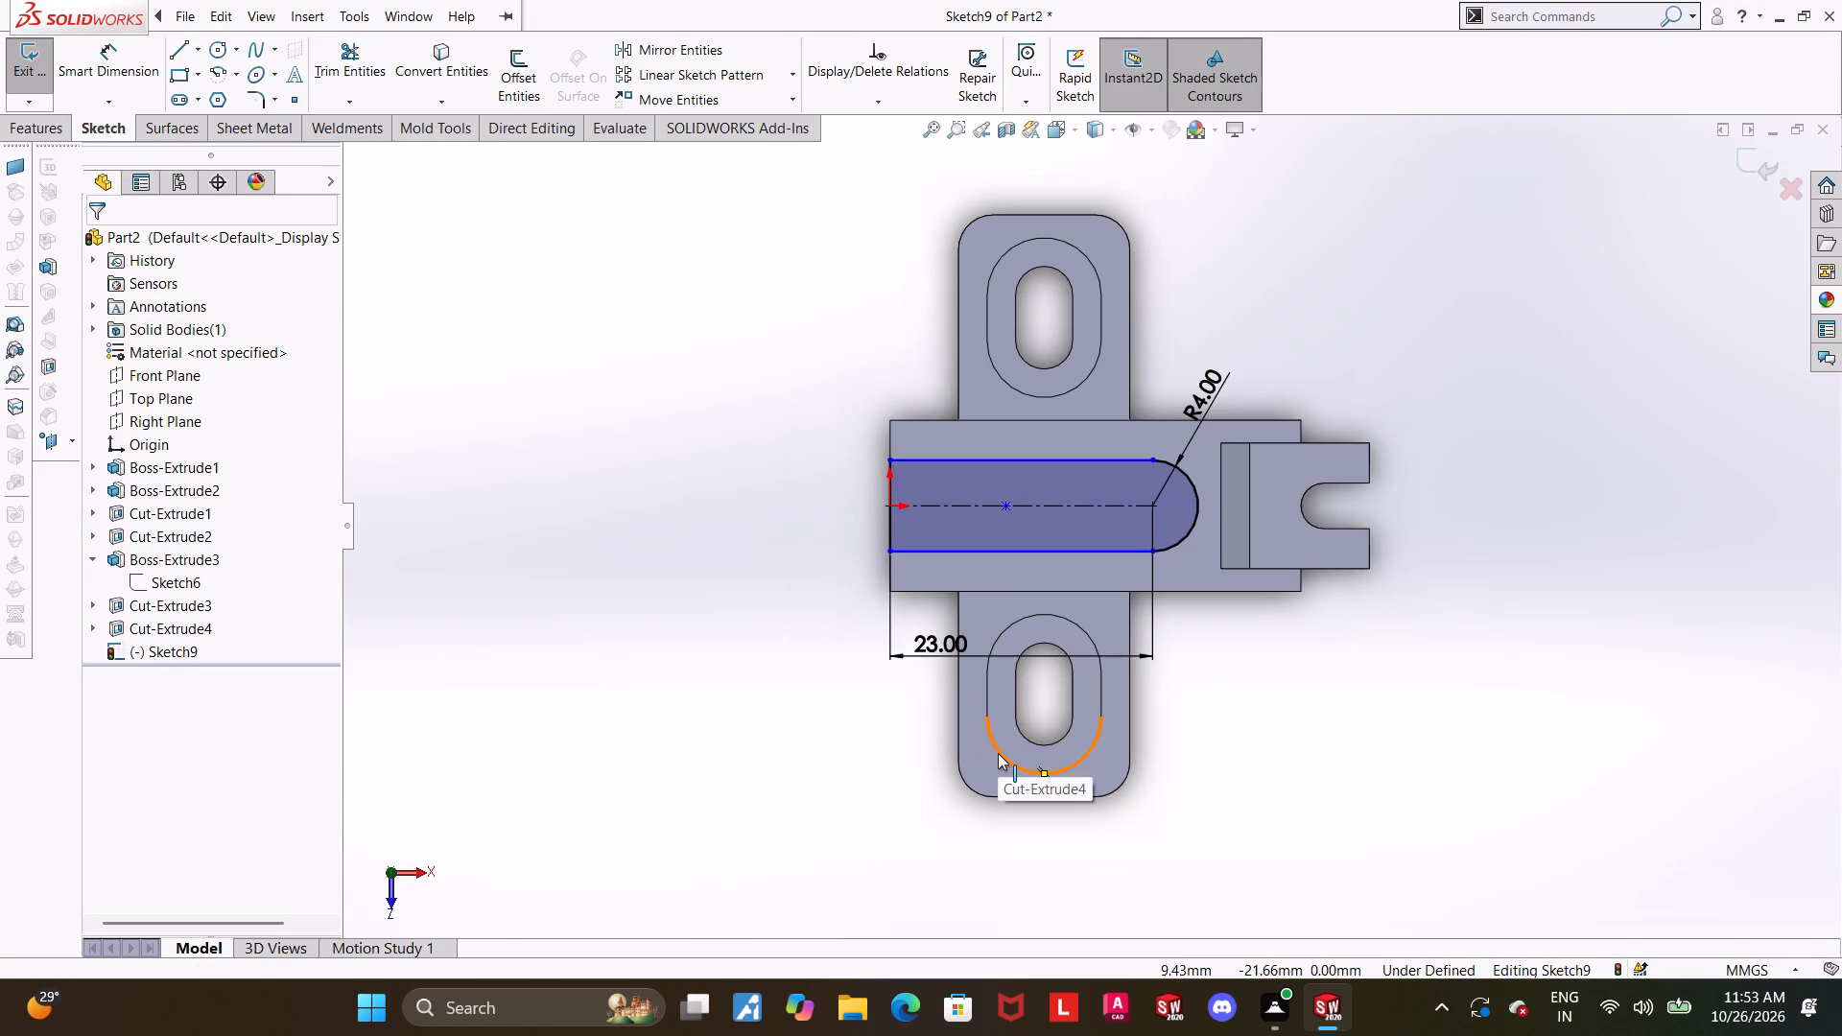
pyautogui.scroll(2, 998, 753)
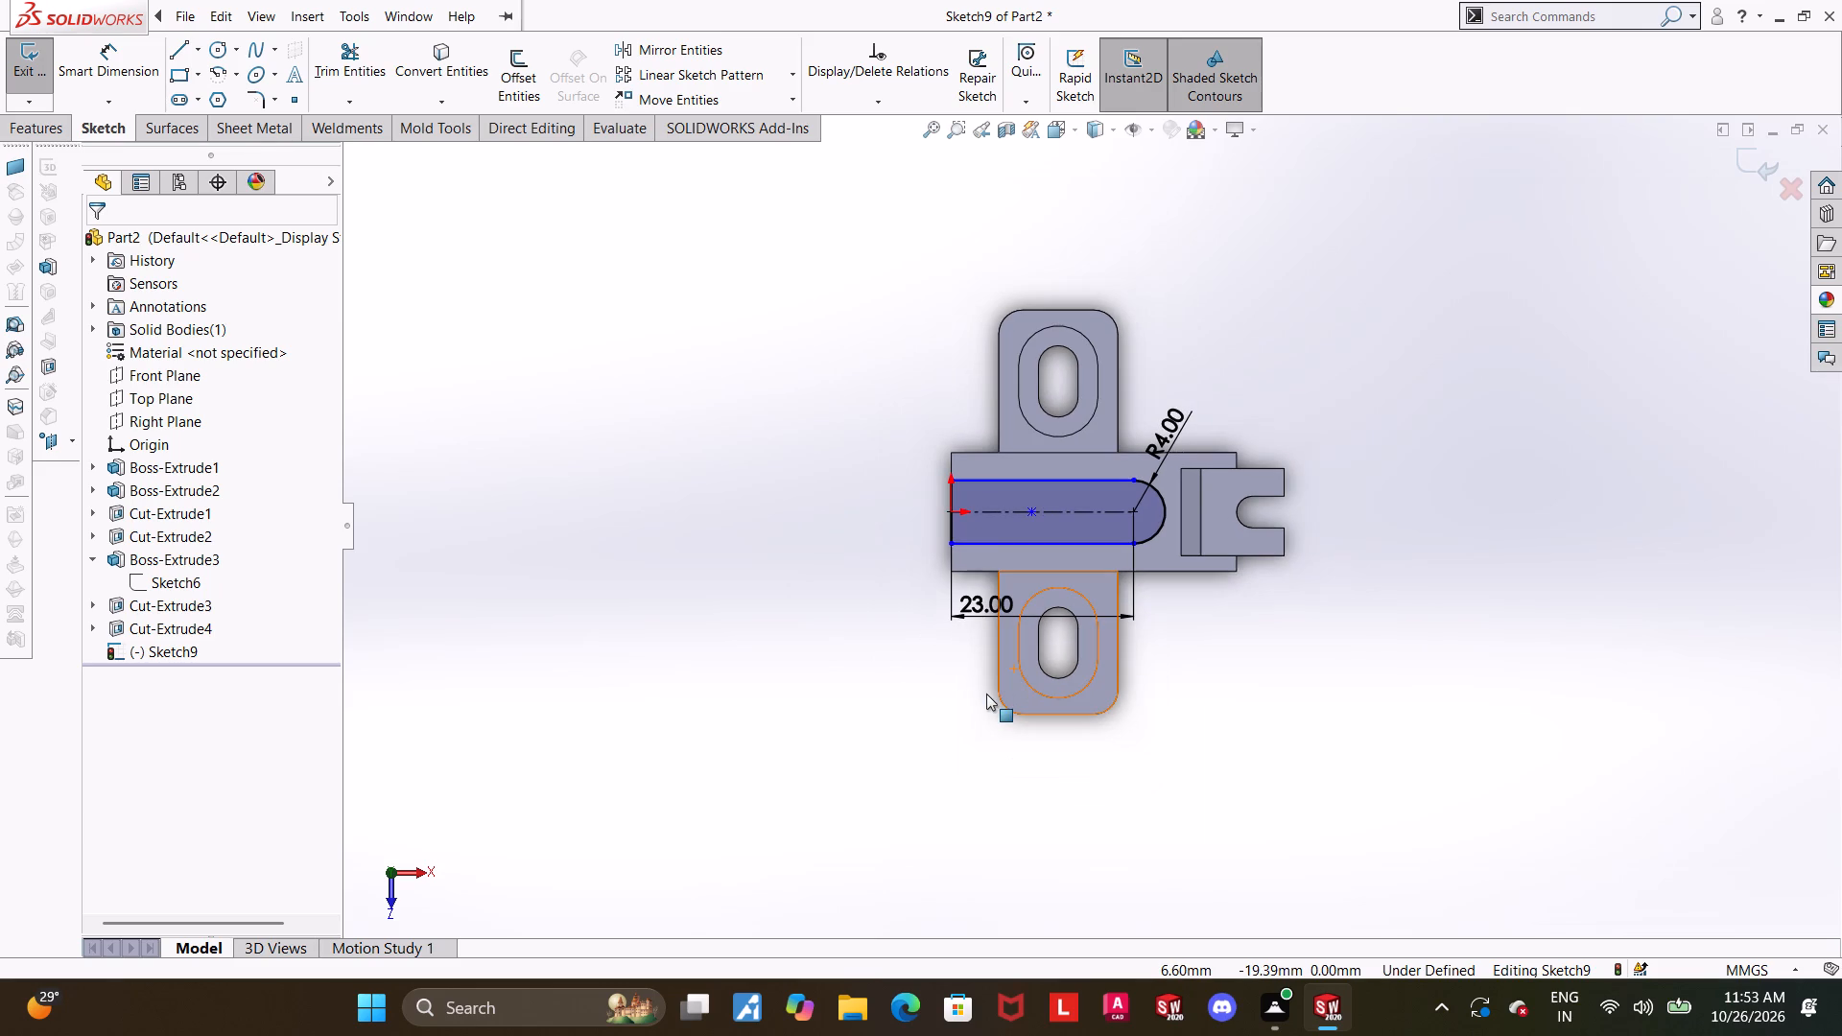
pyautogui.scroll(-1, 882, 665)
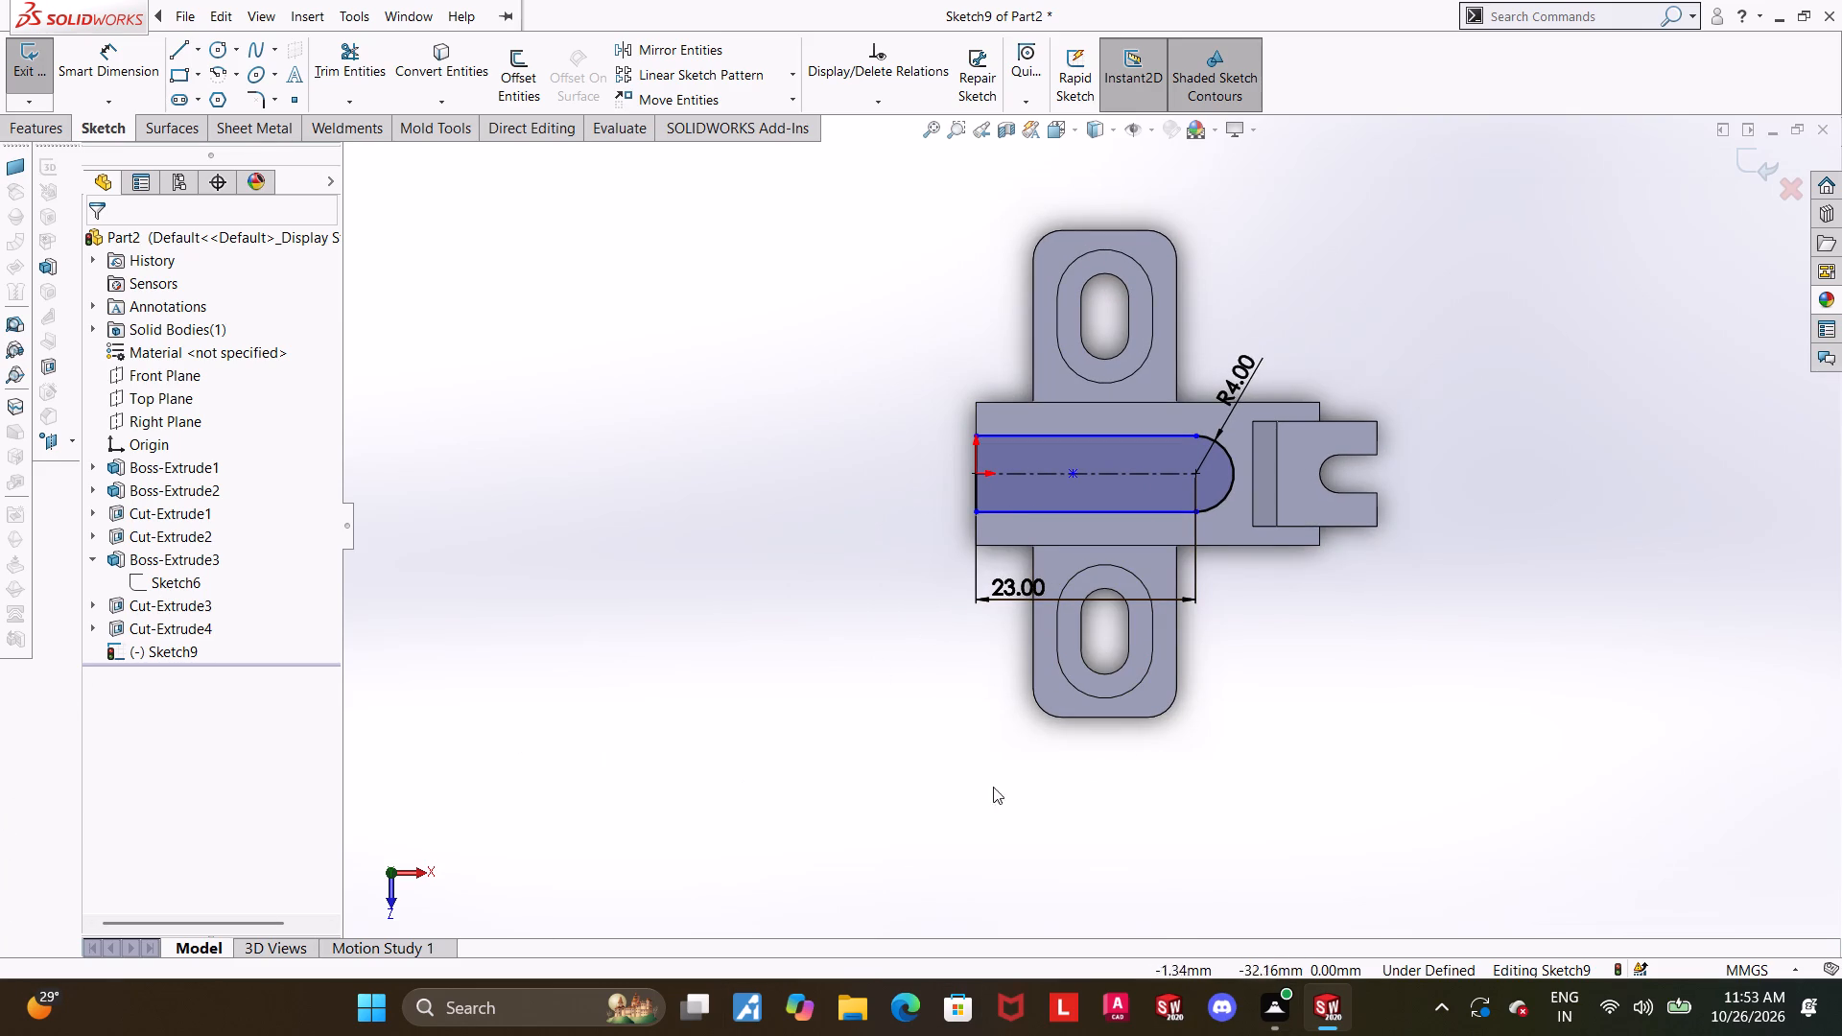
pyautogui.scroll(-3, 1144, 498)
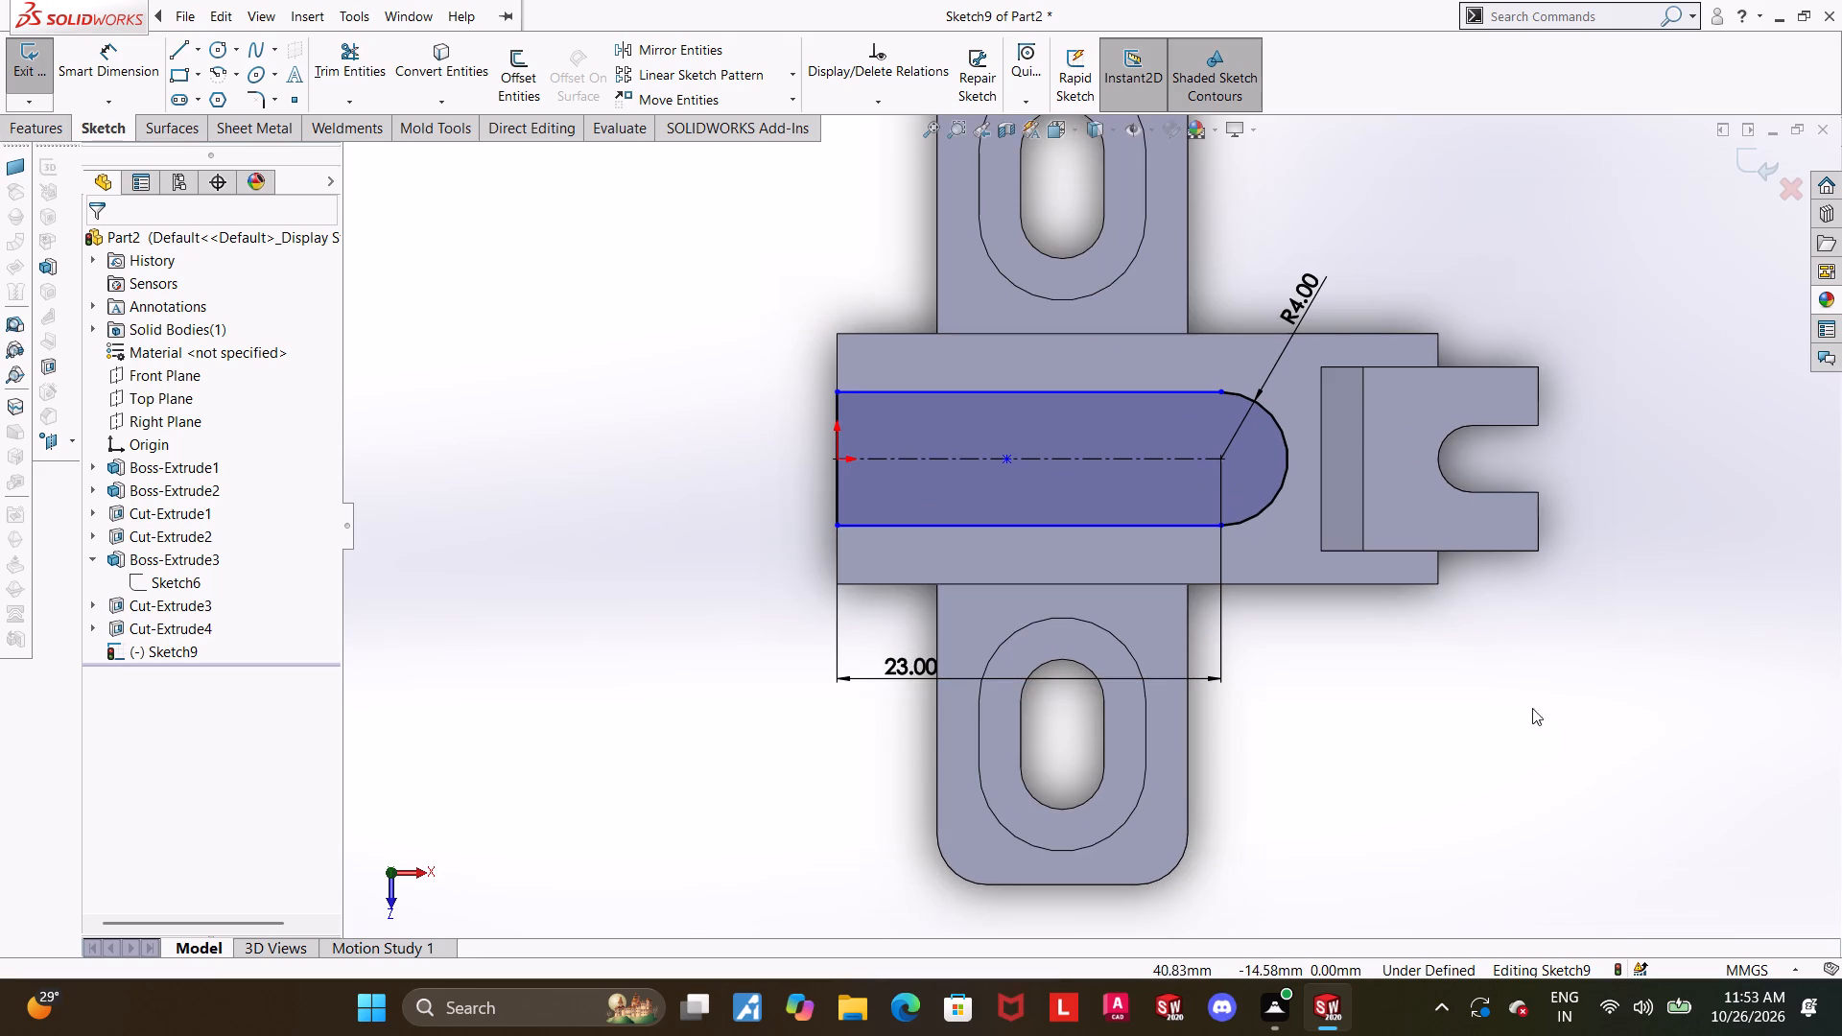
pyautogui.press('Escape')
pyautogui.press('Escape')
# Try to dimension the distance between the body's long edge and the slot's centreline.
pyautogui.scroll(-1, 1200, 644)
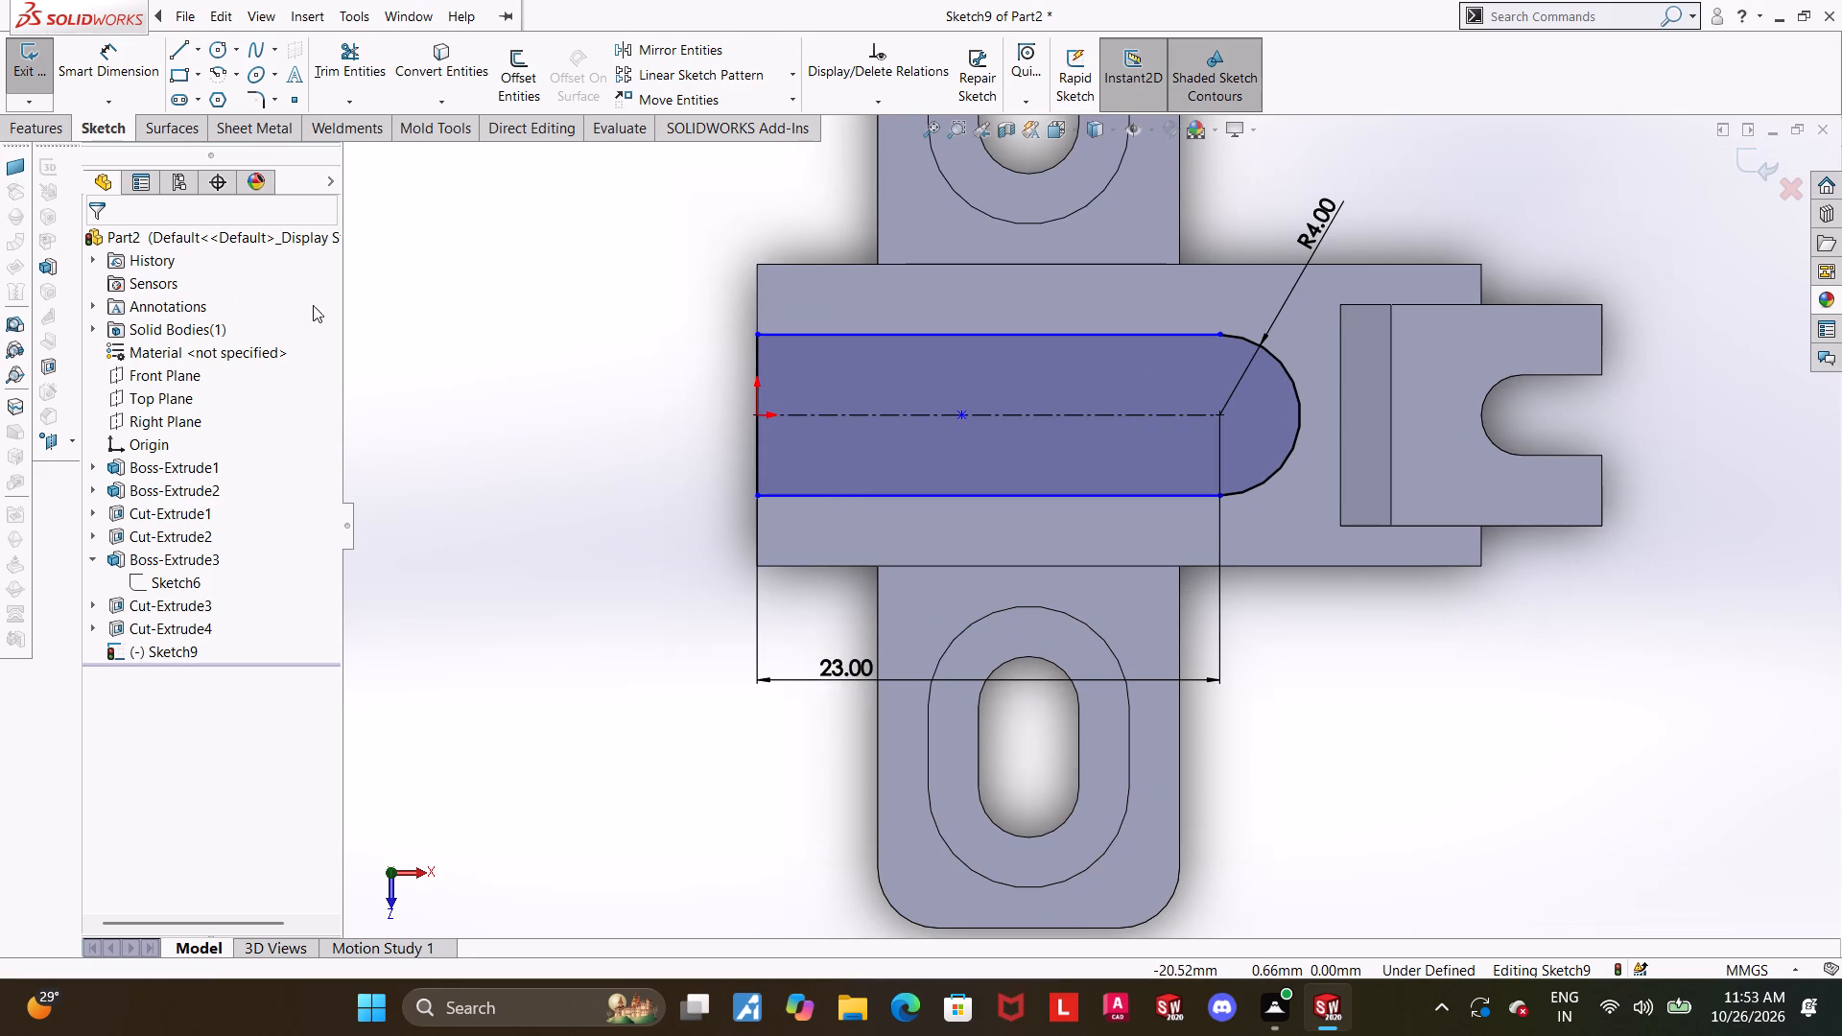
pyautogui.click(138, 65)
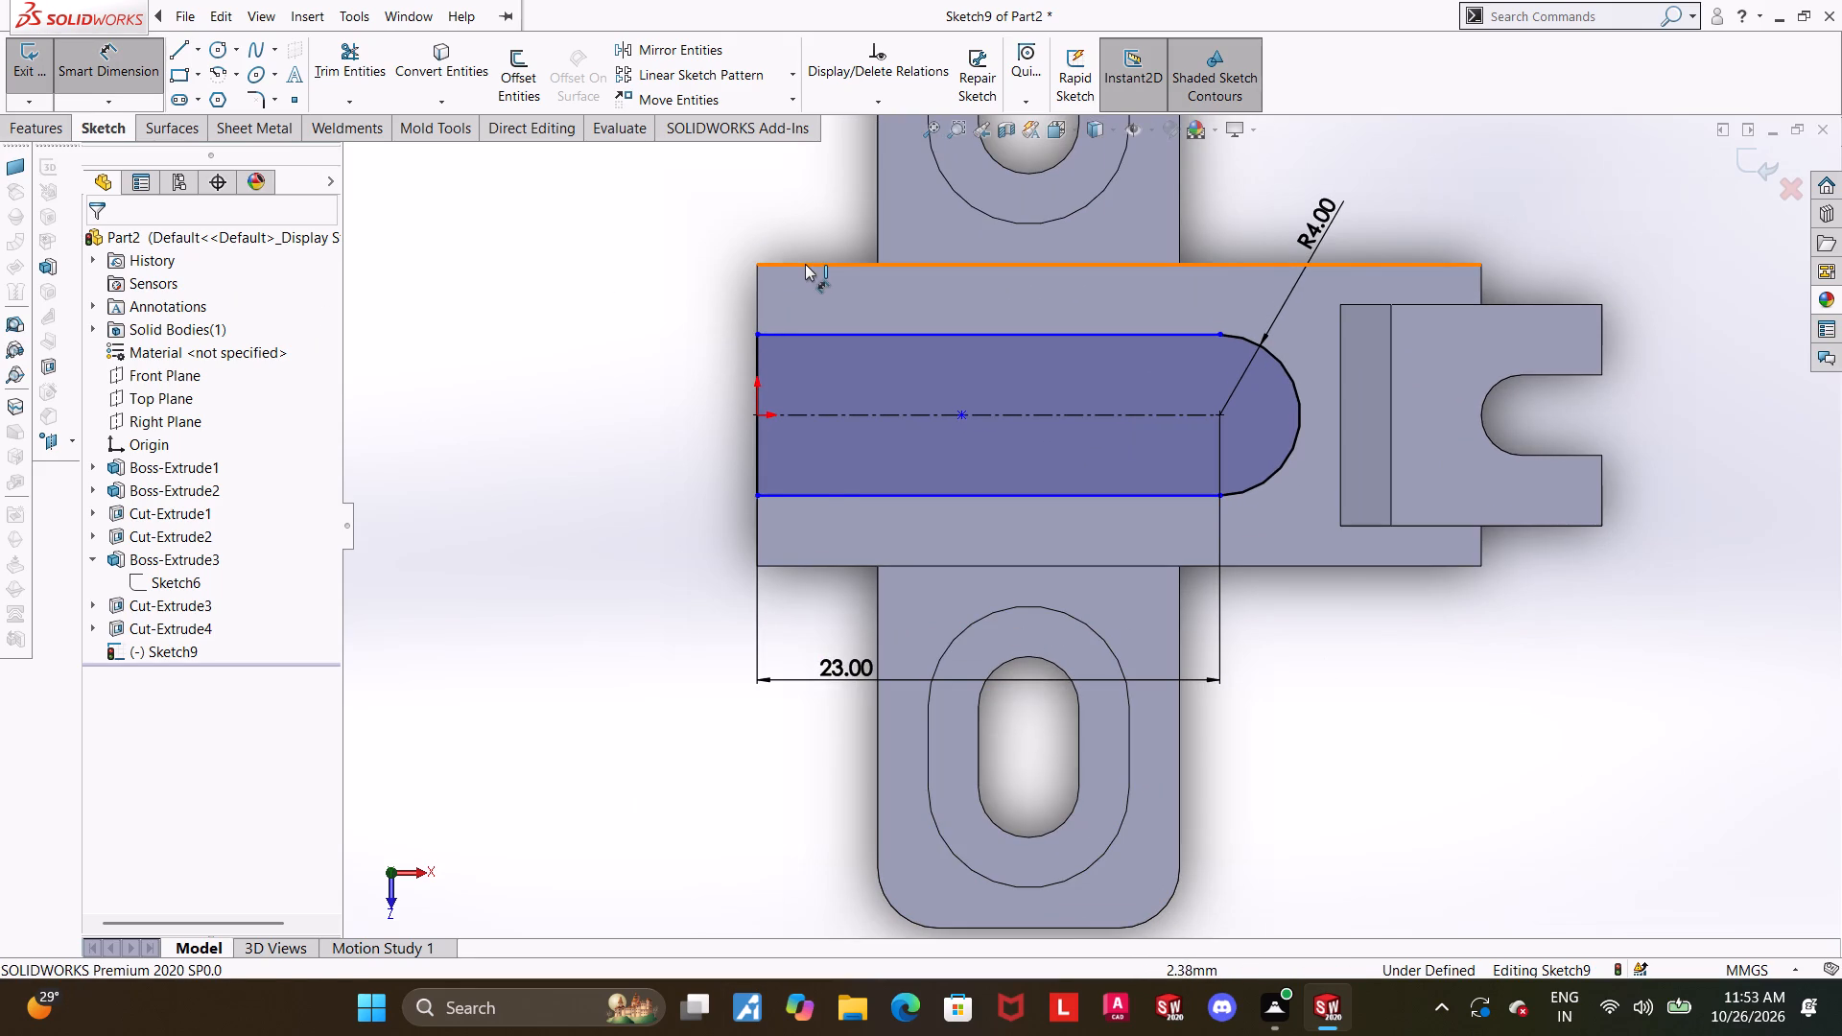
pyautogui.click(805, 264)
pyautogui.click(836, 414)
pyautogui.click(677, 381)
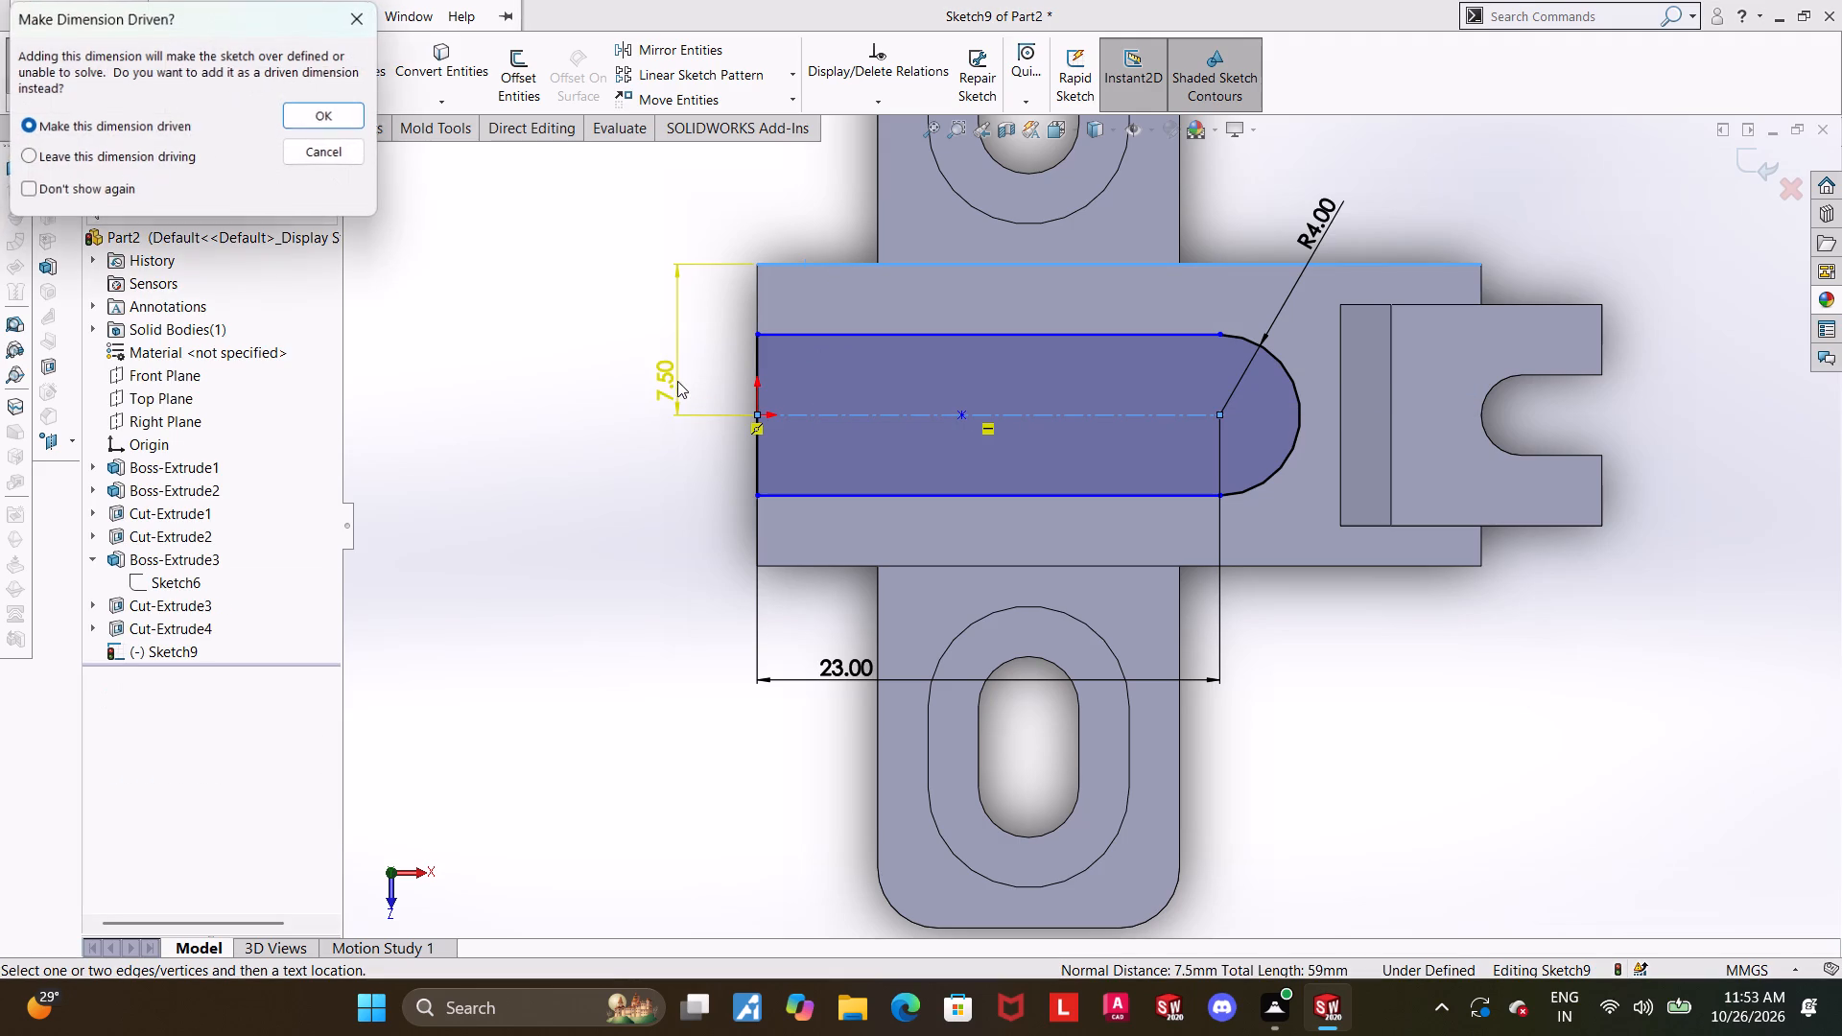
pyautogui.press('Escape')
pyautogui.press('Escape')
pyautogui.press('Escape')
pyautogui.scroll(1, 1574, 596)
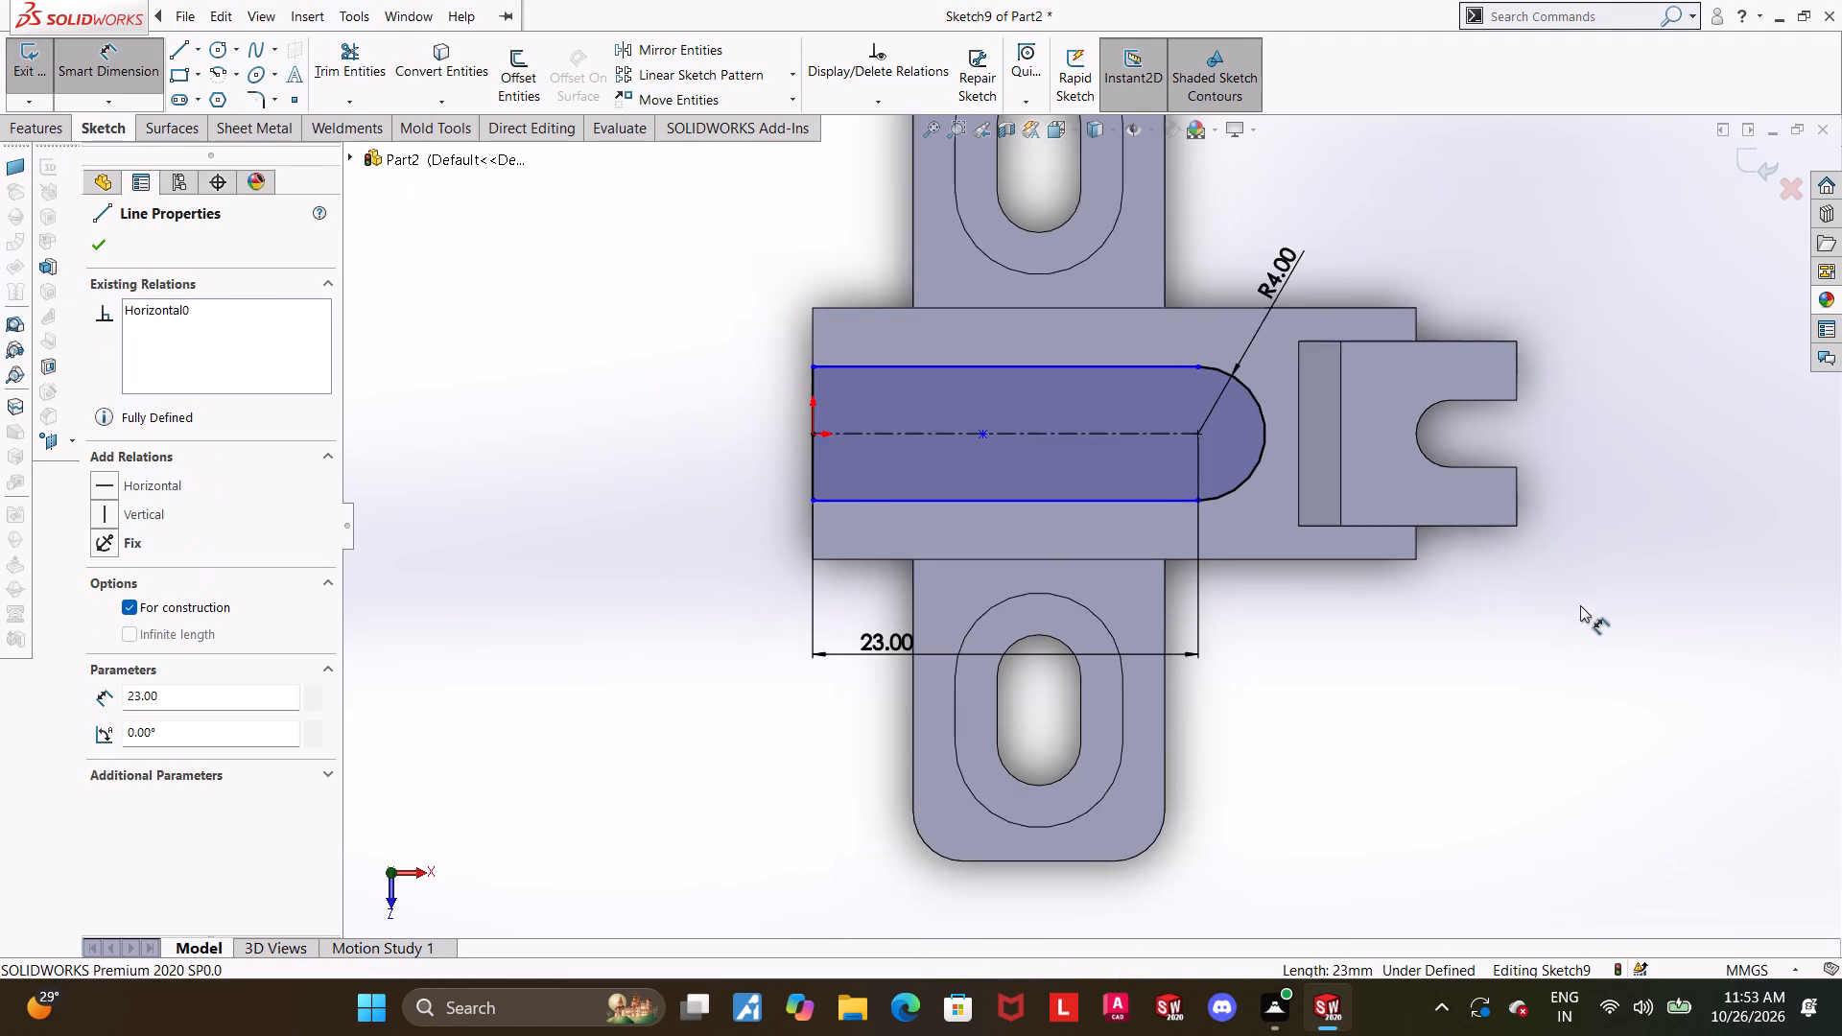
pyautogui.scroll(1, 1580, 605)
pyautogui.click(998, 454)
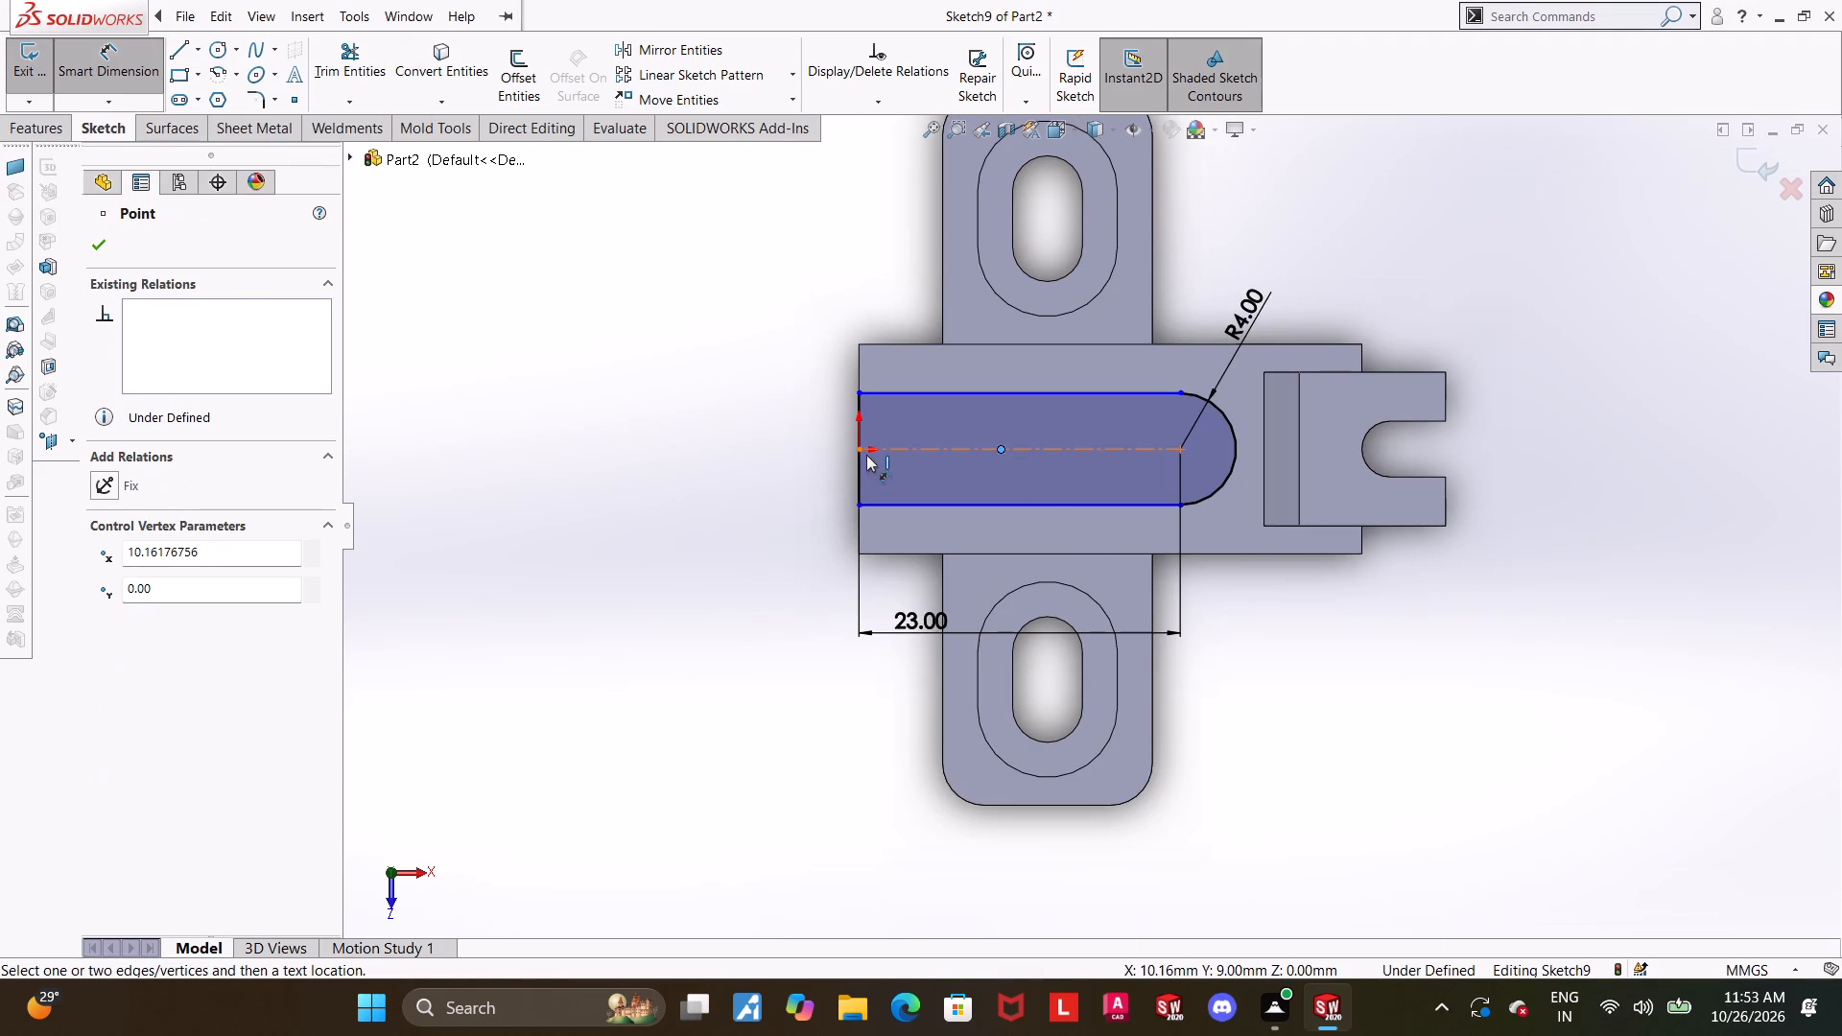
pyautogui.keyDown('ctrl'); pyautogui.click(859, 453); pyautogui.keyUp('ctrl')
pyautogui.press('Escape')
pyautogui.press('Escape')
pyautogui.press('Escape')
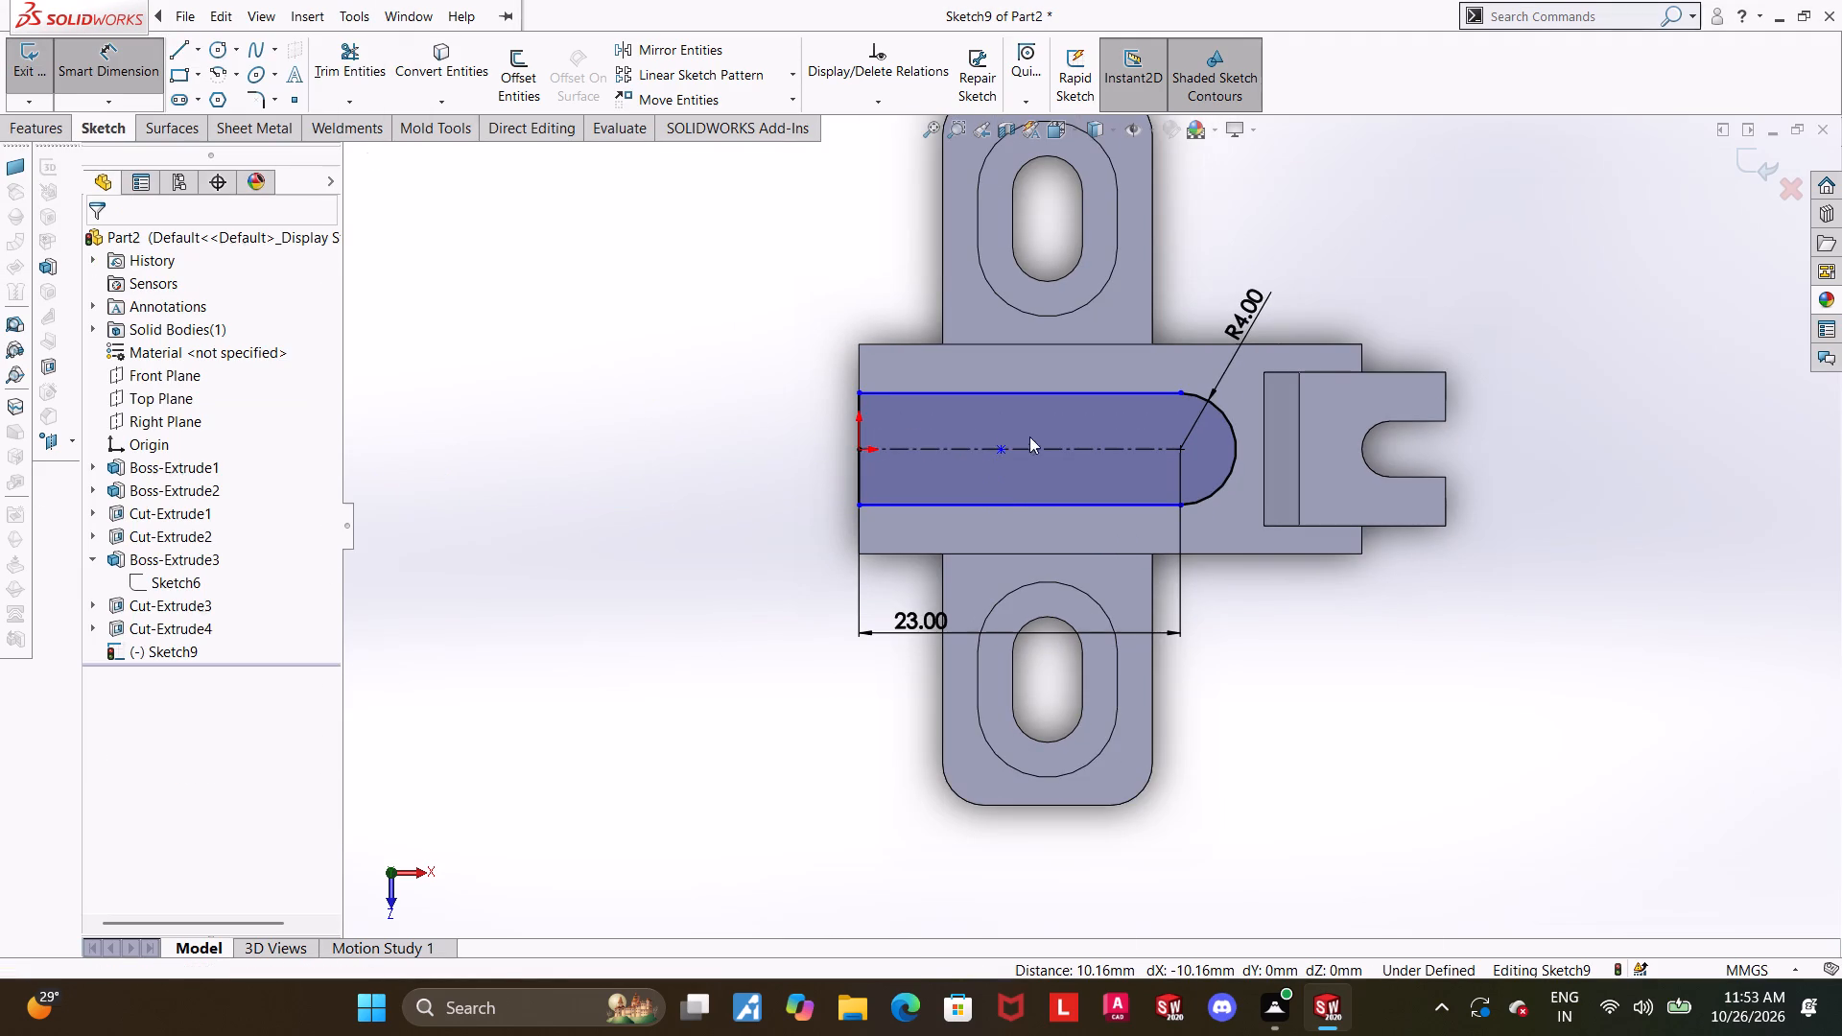
# Add horizontal relations from the centreline's start point at the origin to the slot's middle point and to the arc's centre.
pyautogui.click(1004, 451)
pyautogui.keyDown('ctrl'); pyautogui.click(858, 449); pyautogui.keyUp('ctrl')
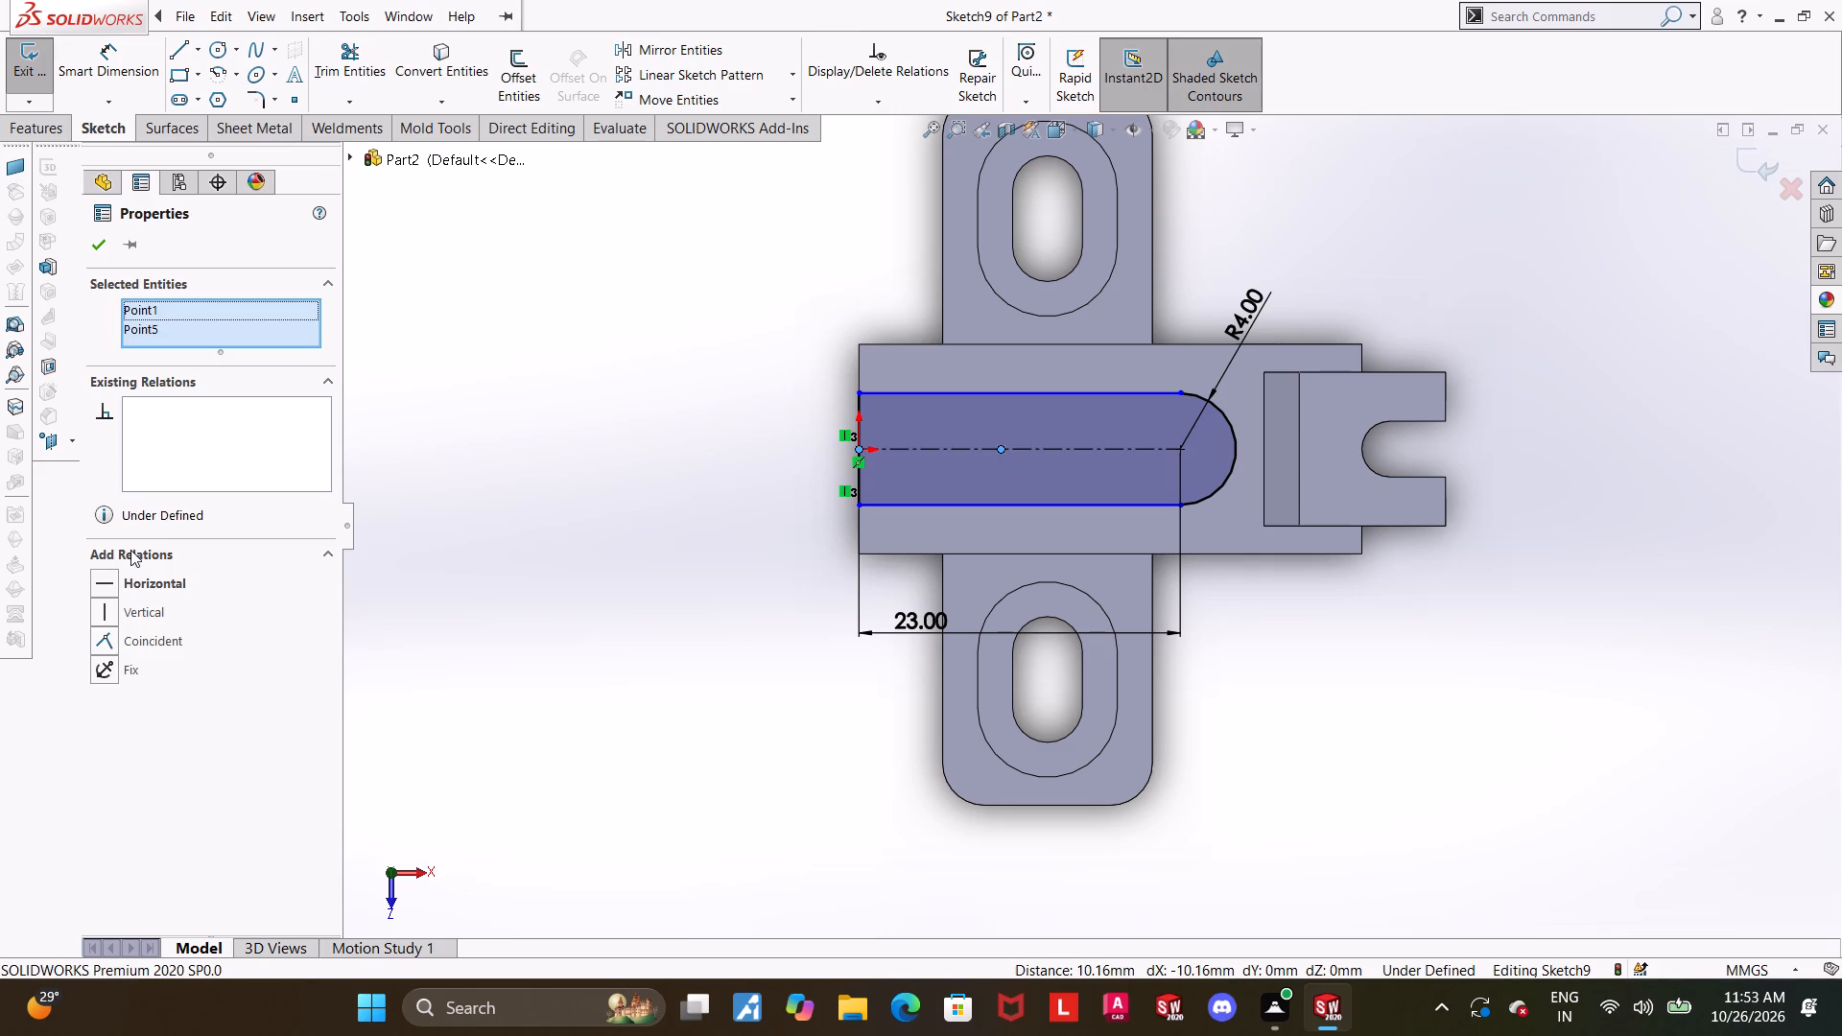
pyautogui.click(94, 585)
pyautogui.click(1512, 784)
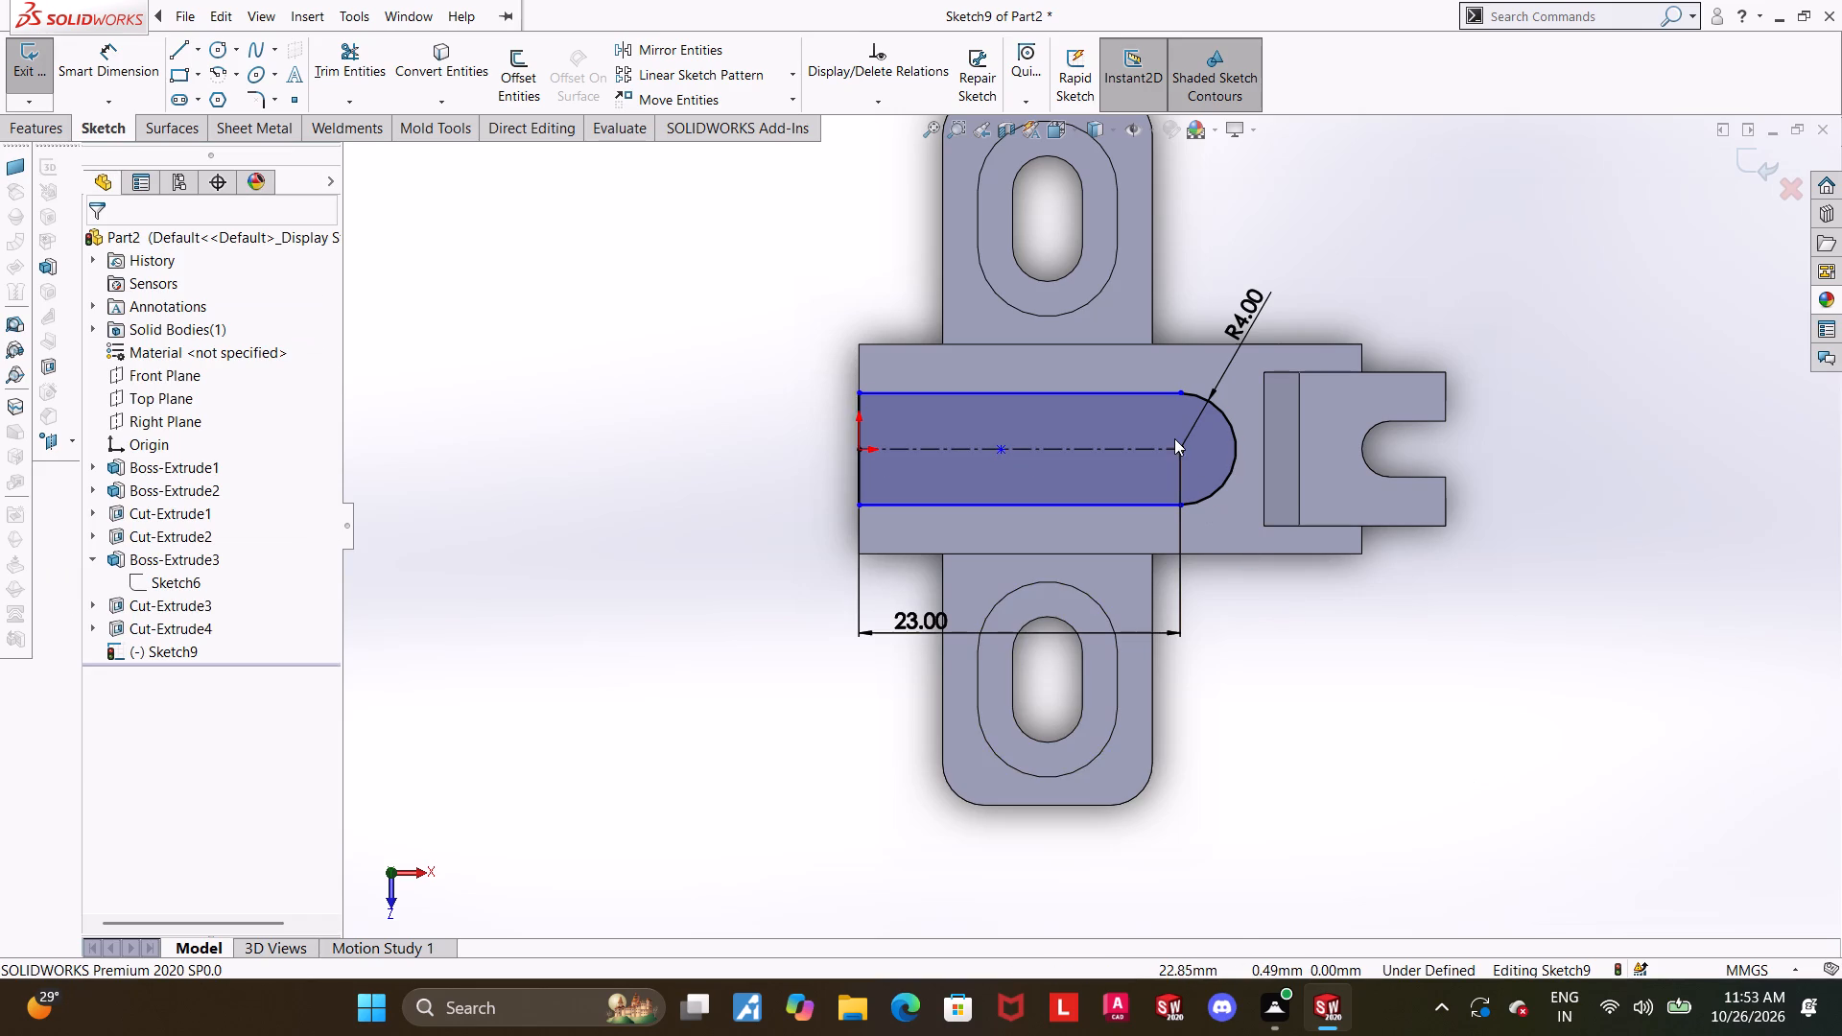
pyautogui.click(1180, 448)
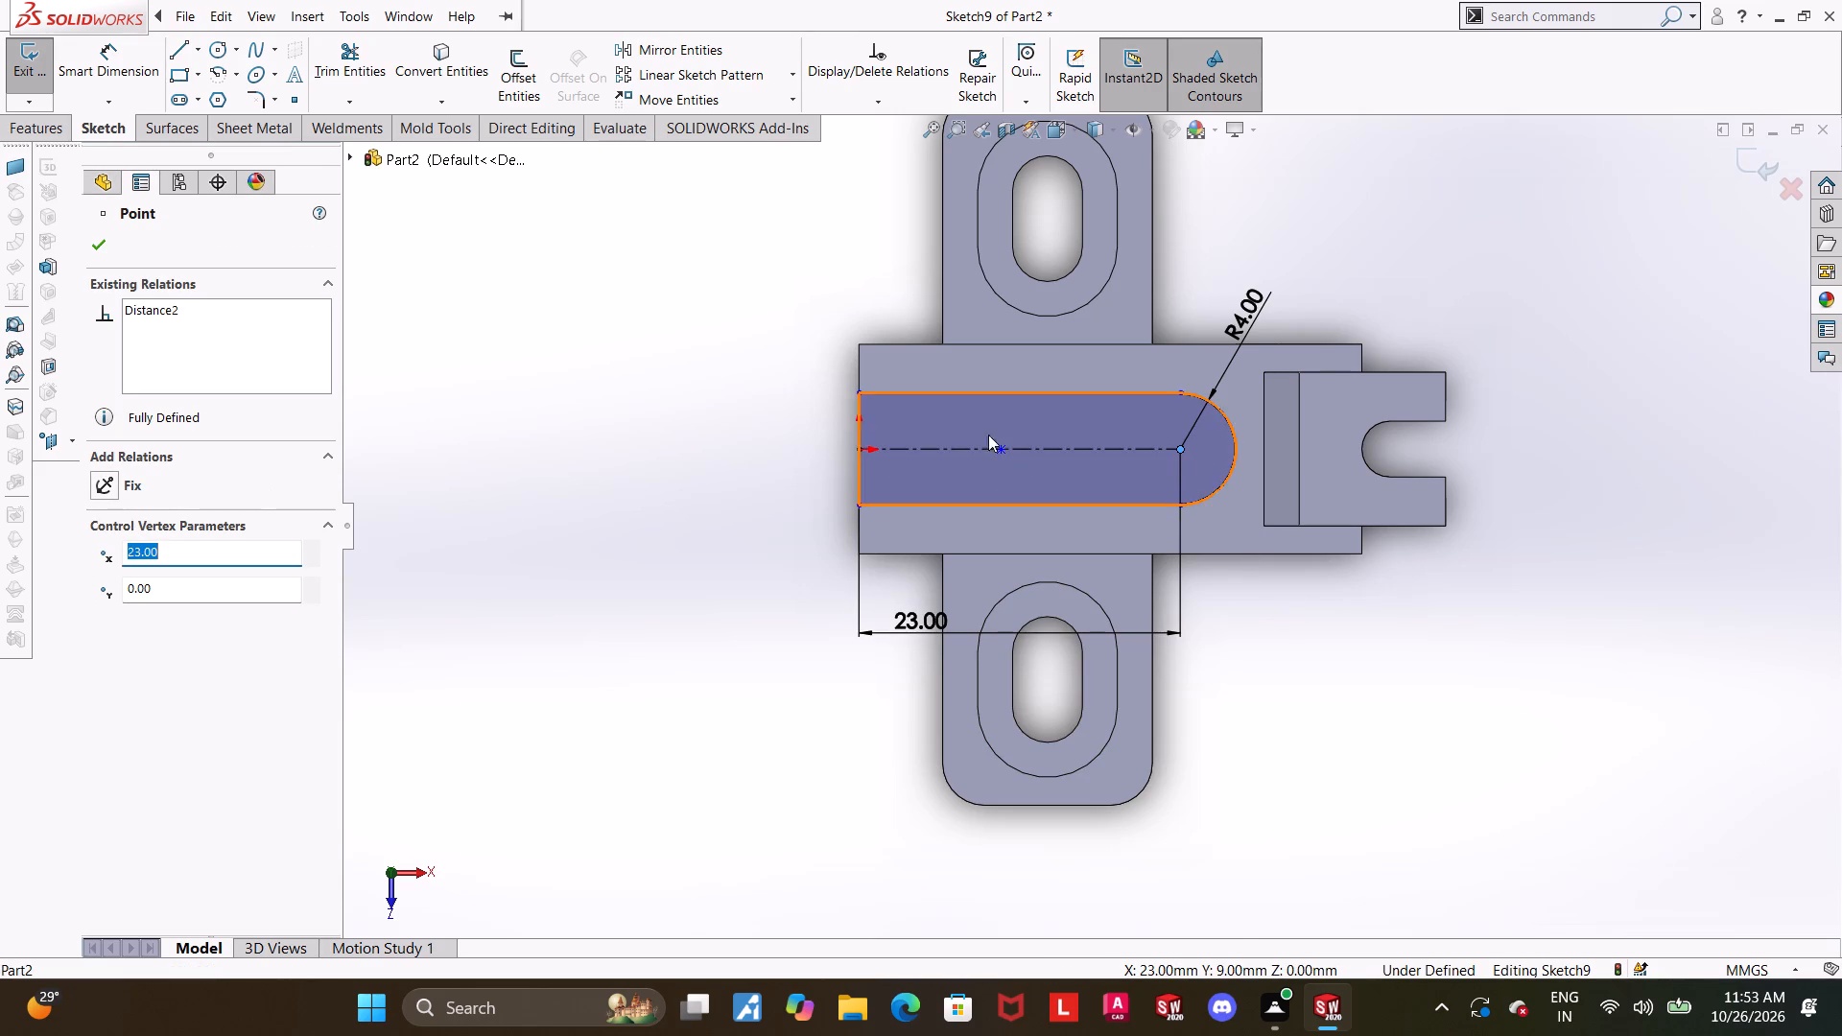
pyautogui.keyDown('ctrl'); pyautogui.click(858, 449); pyautogui.keyUp('ctrl')
pyautogui.click(106, 573)
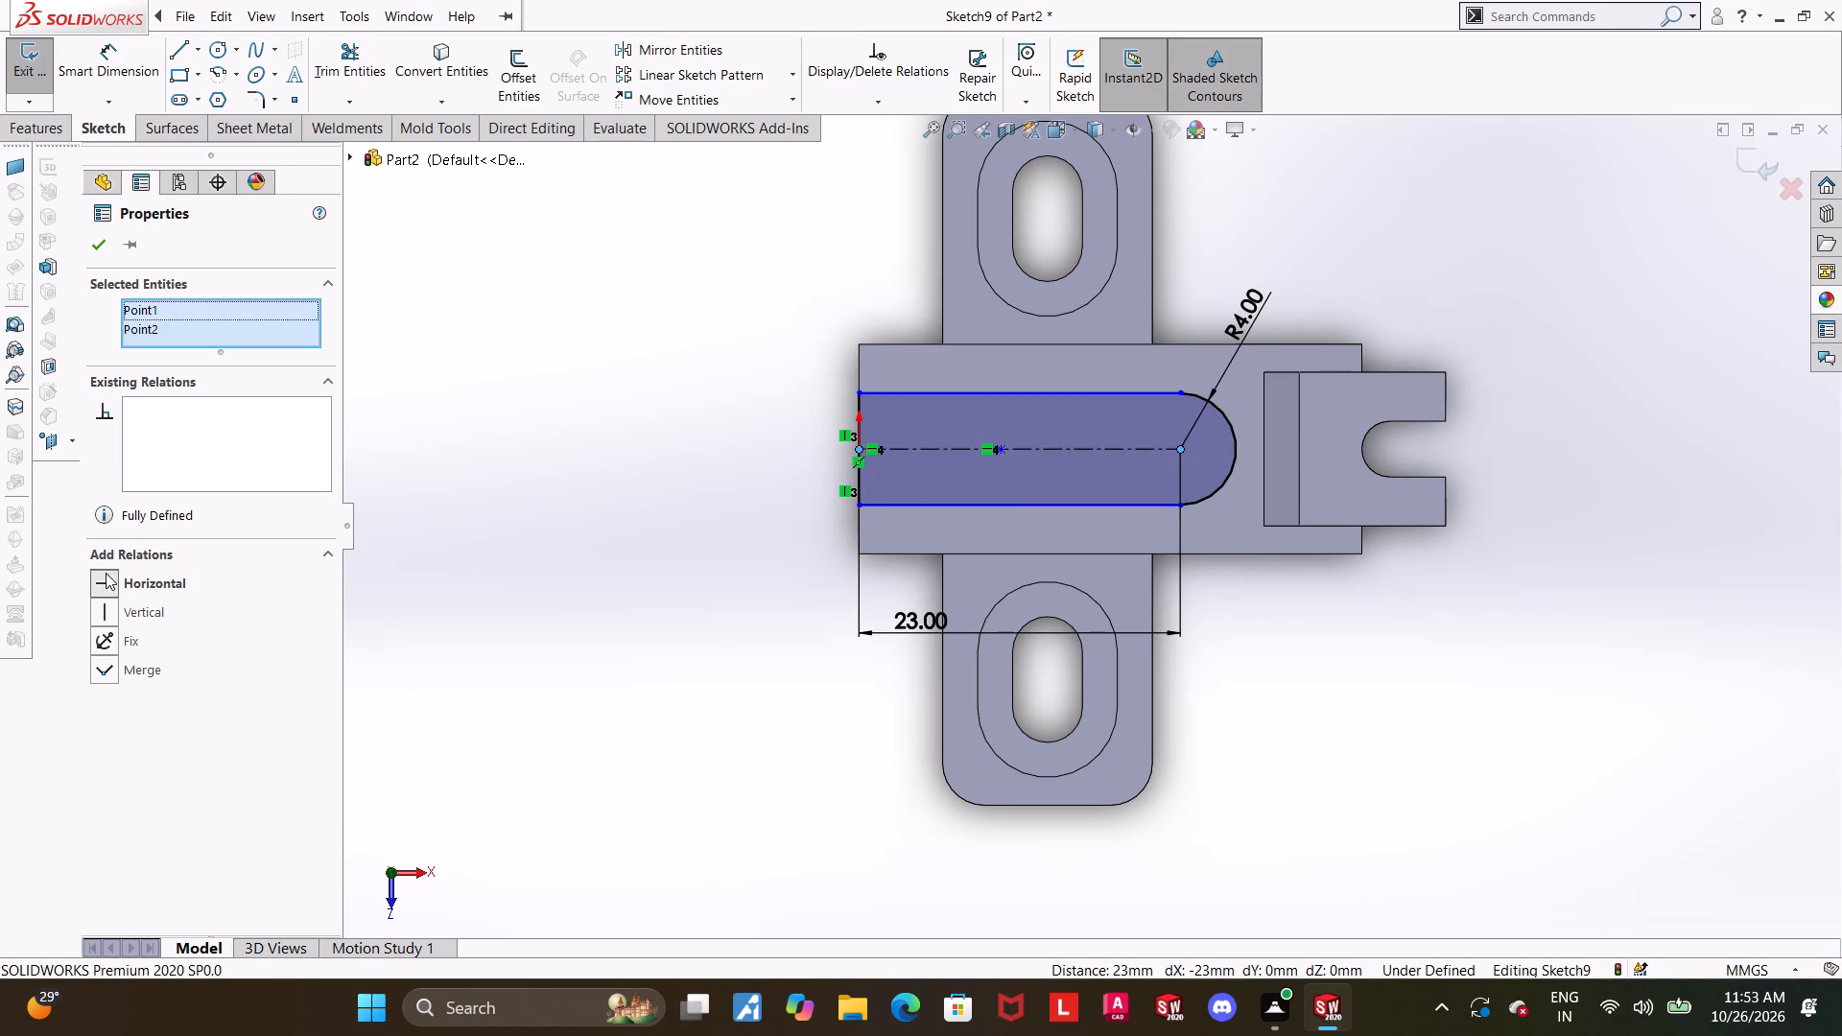
pyautogui.click(1320, 671)
# Add tangent relations between the end arc and each of the slot's two long lines.
pyautogui.click(1168, 391)
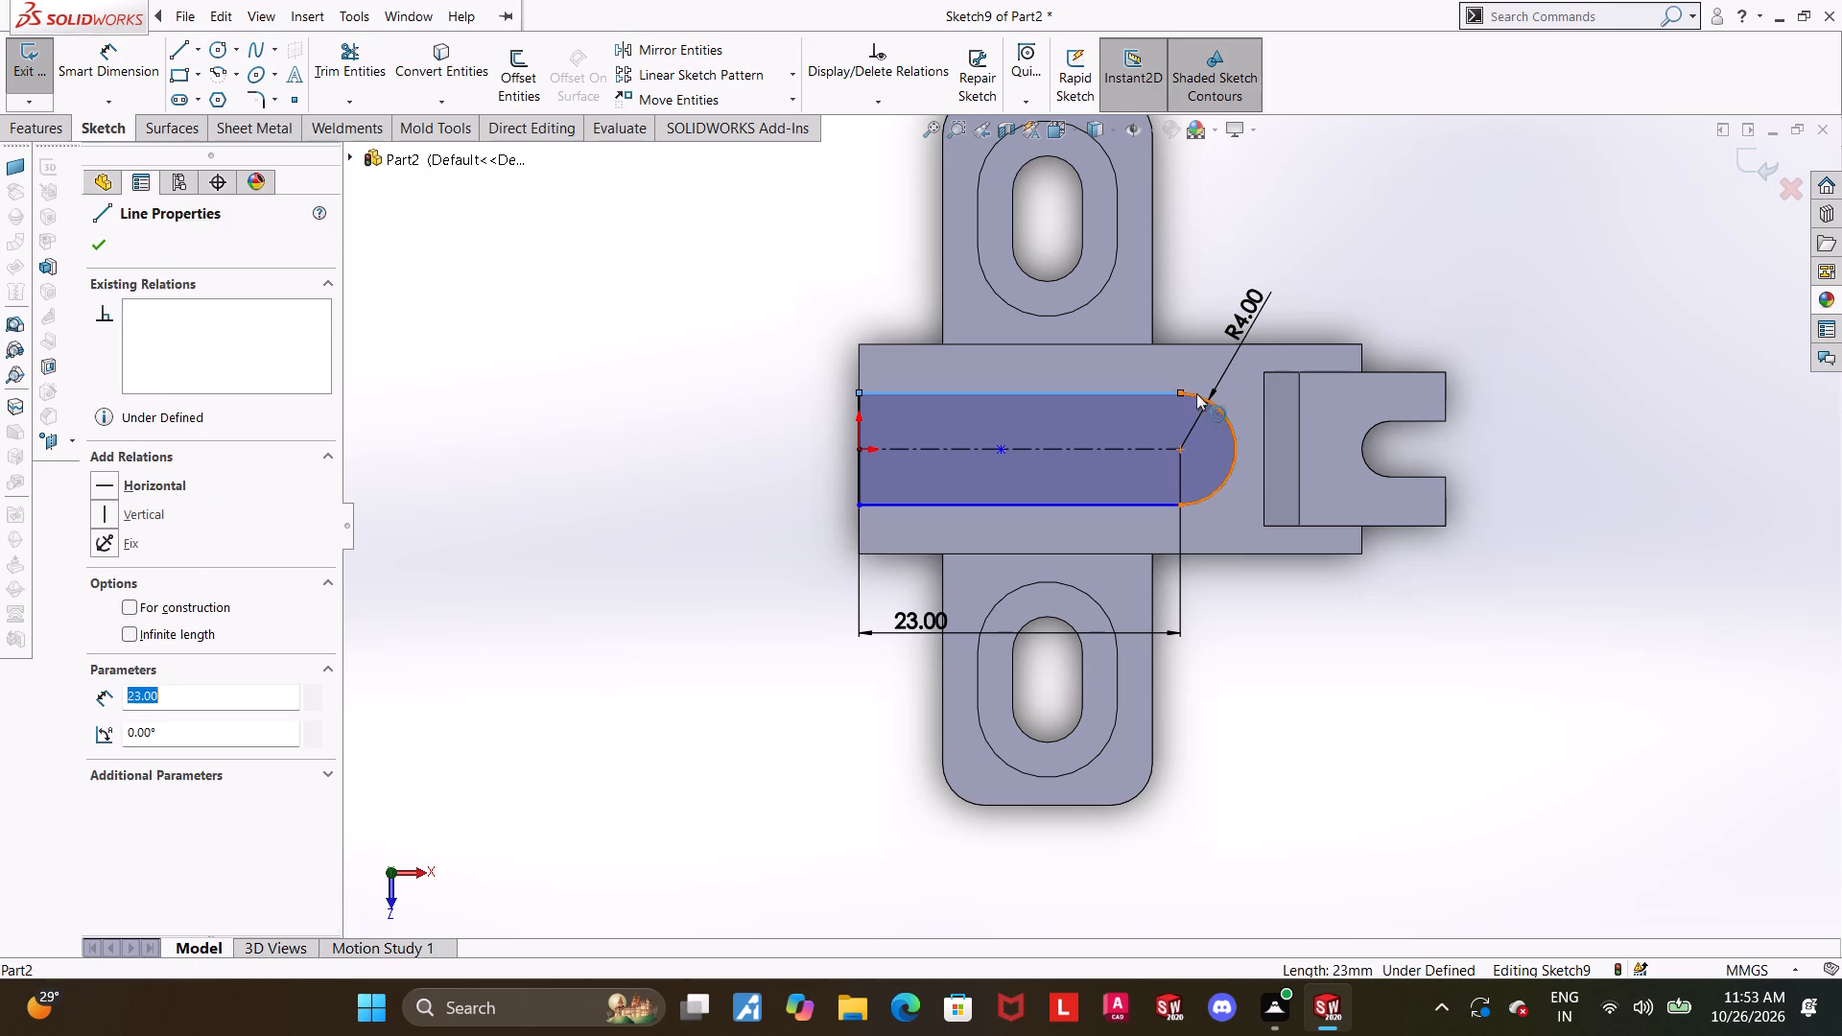
pyautogui.keyDown('ctrl'); pyautogui.click(1201, 394); pyautogui.keyUp('ctrl')
pyautogui.click(110, 579)
pyautogui.click(1338, 700)
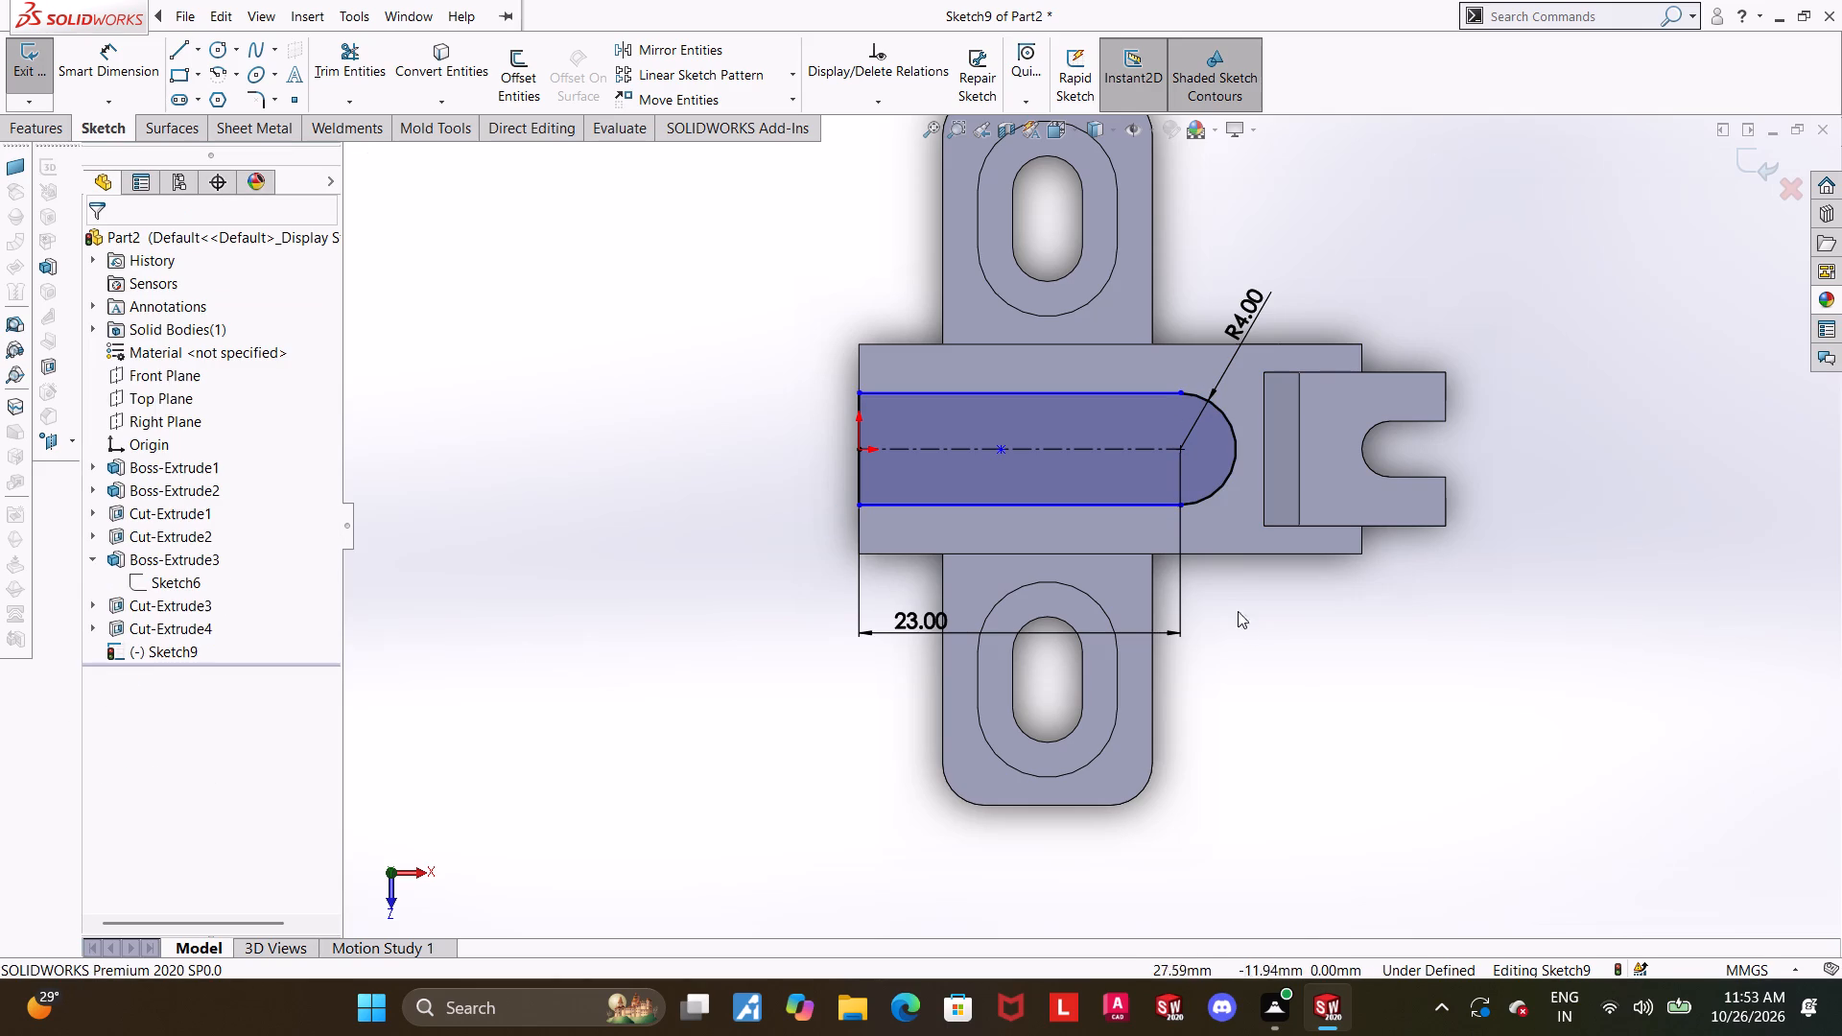
pyautogui.click(1160, 506)
pyautogui.keyDown('ctrl'); pyautogui.click(1213, 499); pyautogui.keyUp('ctrl')
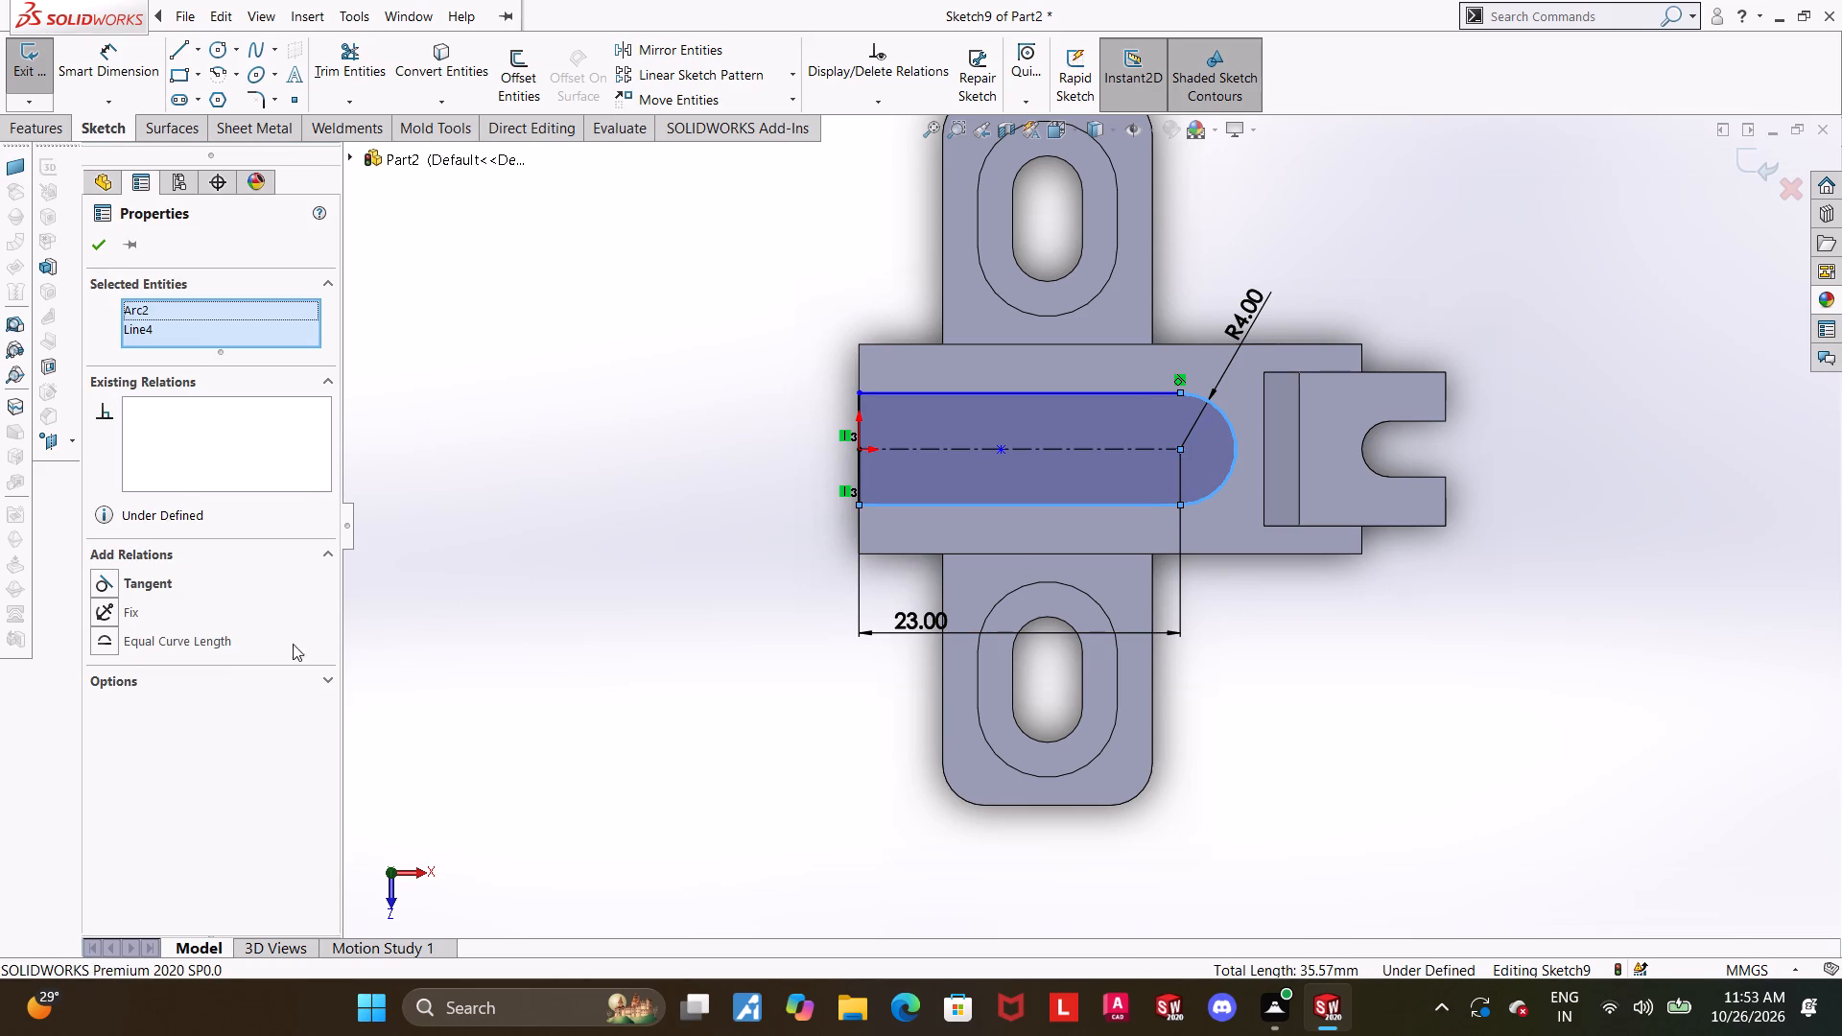
pyautogui.click(108, 576)
pyautogui.click(1222, 625)
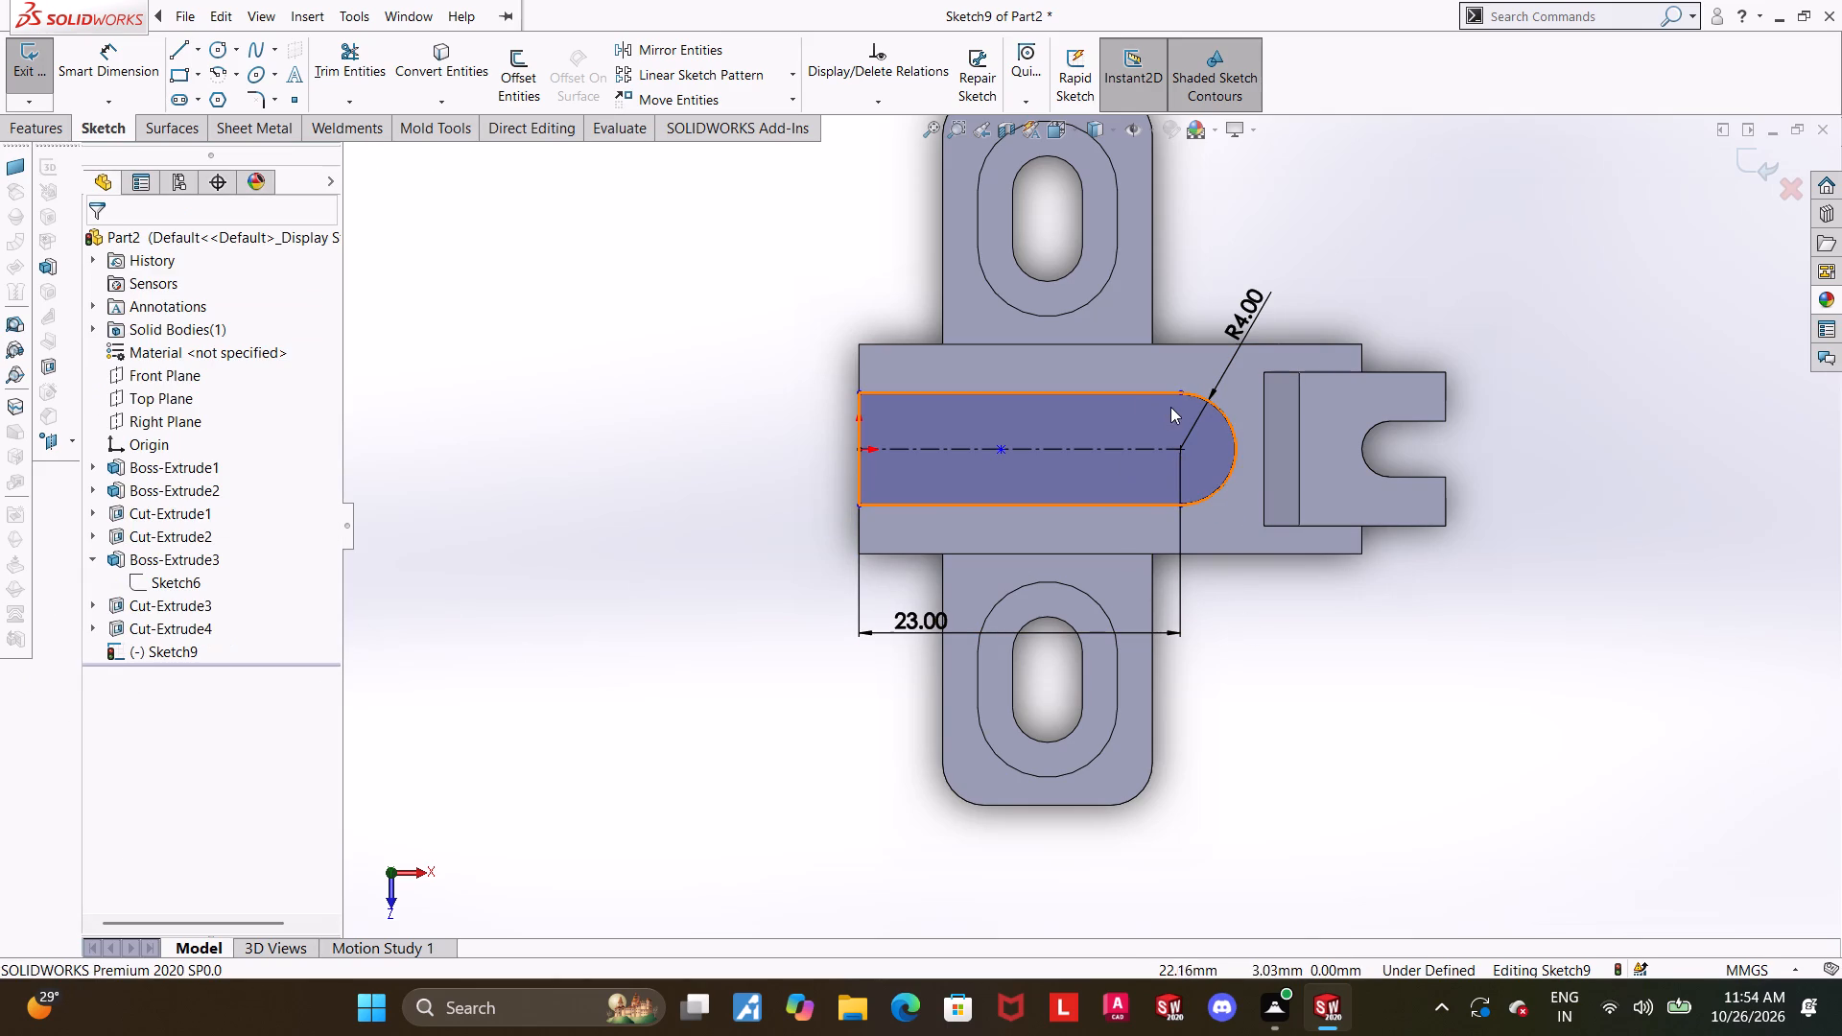
# Add a vertical relation aligning the end arc's two endpoints with its centre point.
pyautogui.click(1178, 398)
pyautogui.keyDown('ctrl'); pyautogui.click(1183, 450); pyautogui.keyUp('ctrl')
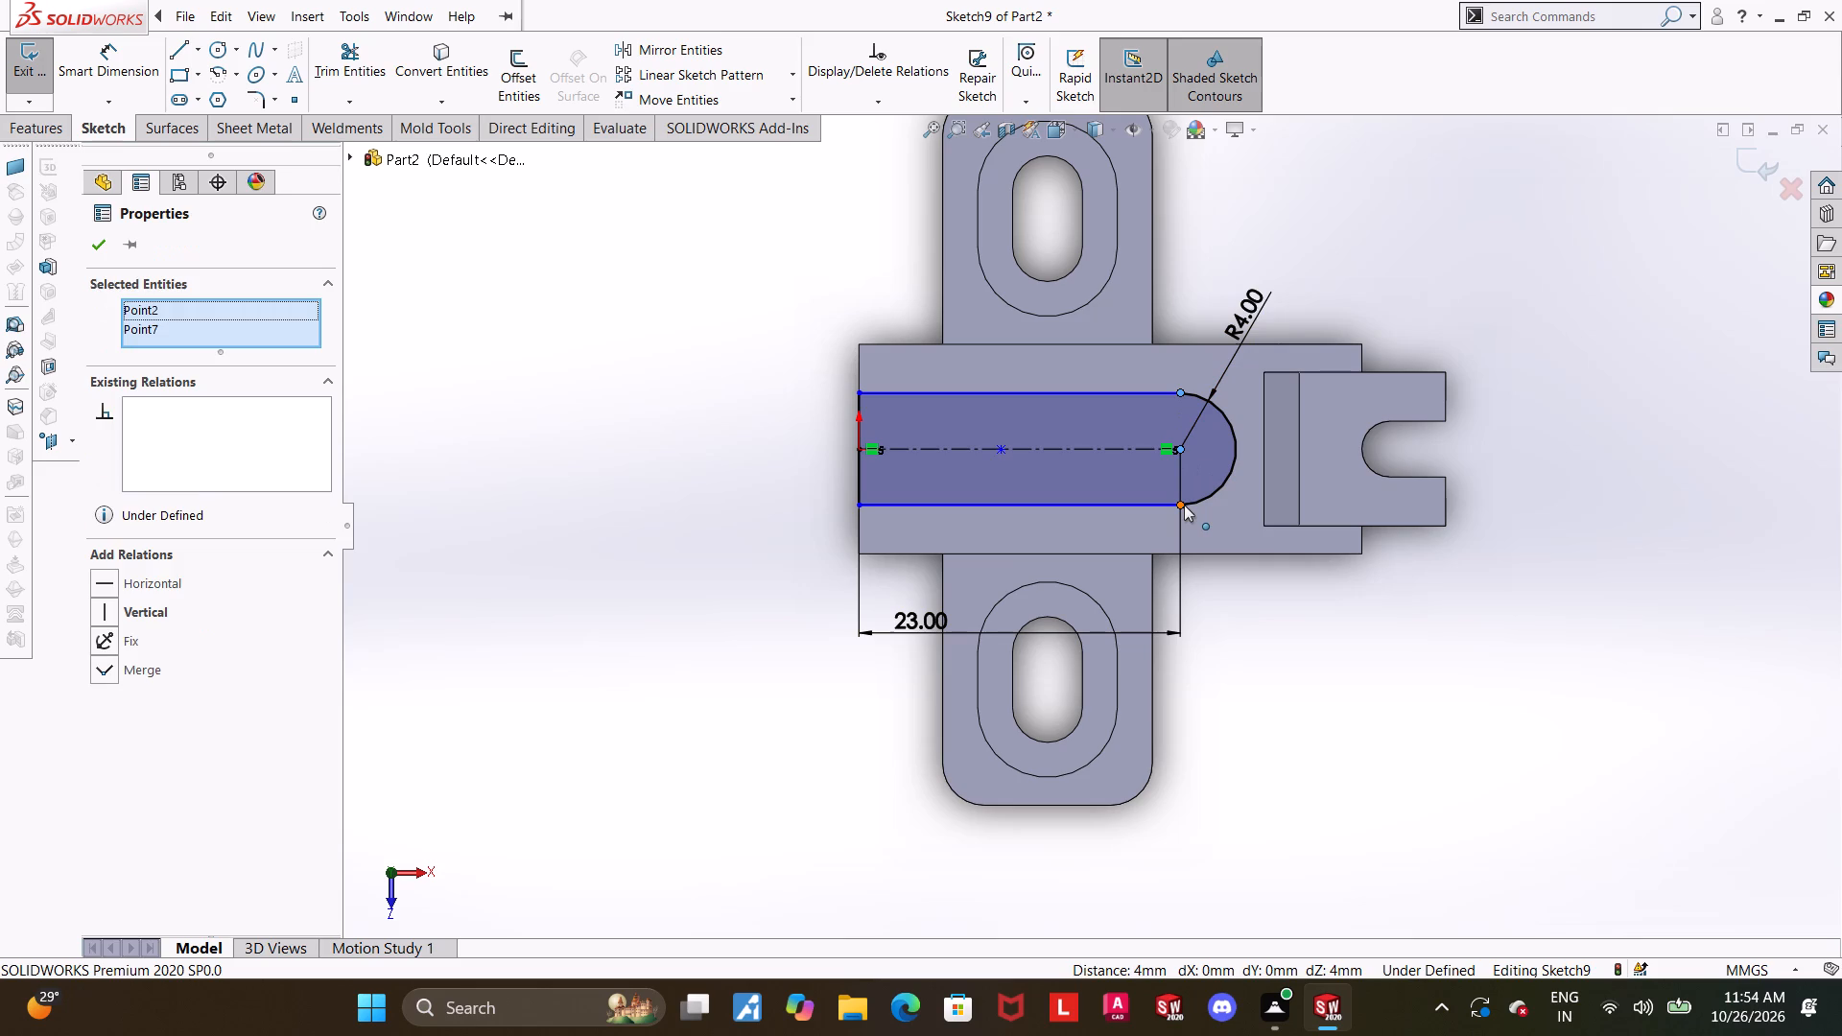
pyautogui.keyDown('ctrl'); pyautogui.click(1184, 505); pyautogui.keyUp('ctrl')
pyautogui.click(112, 624)
pyautogui.click(1381, 629)
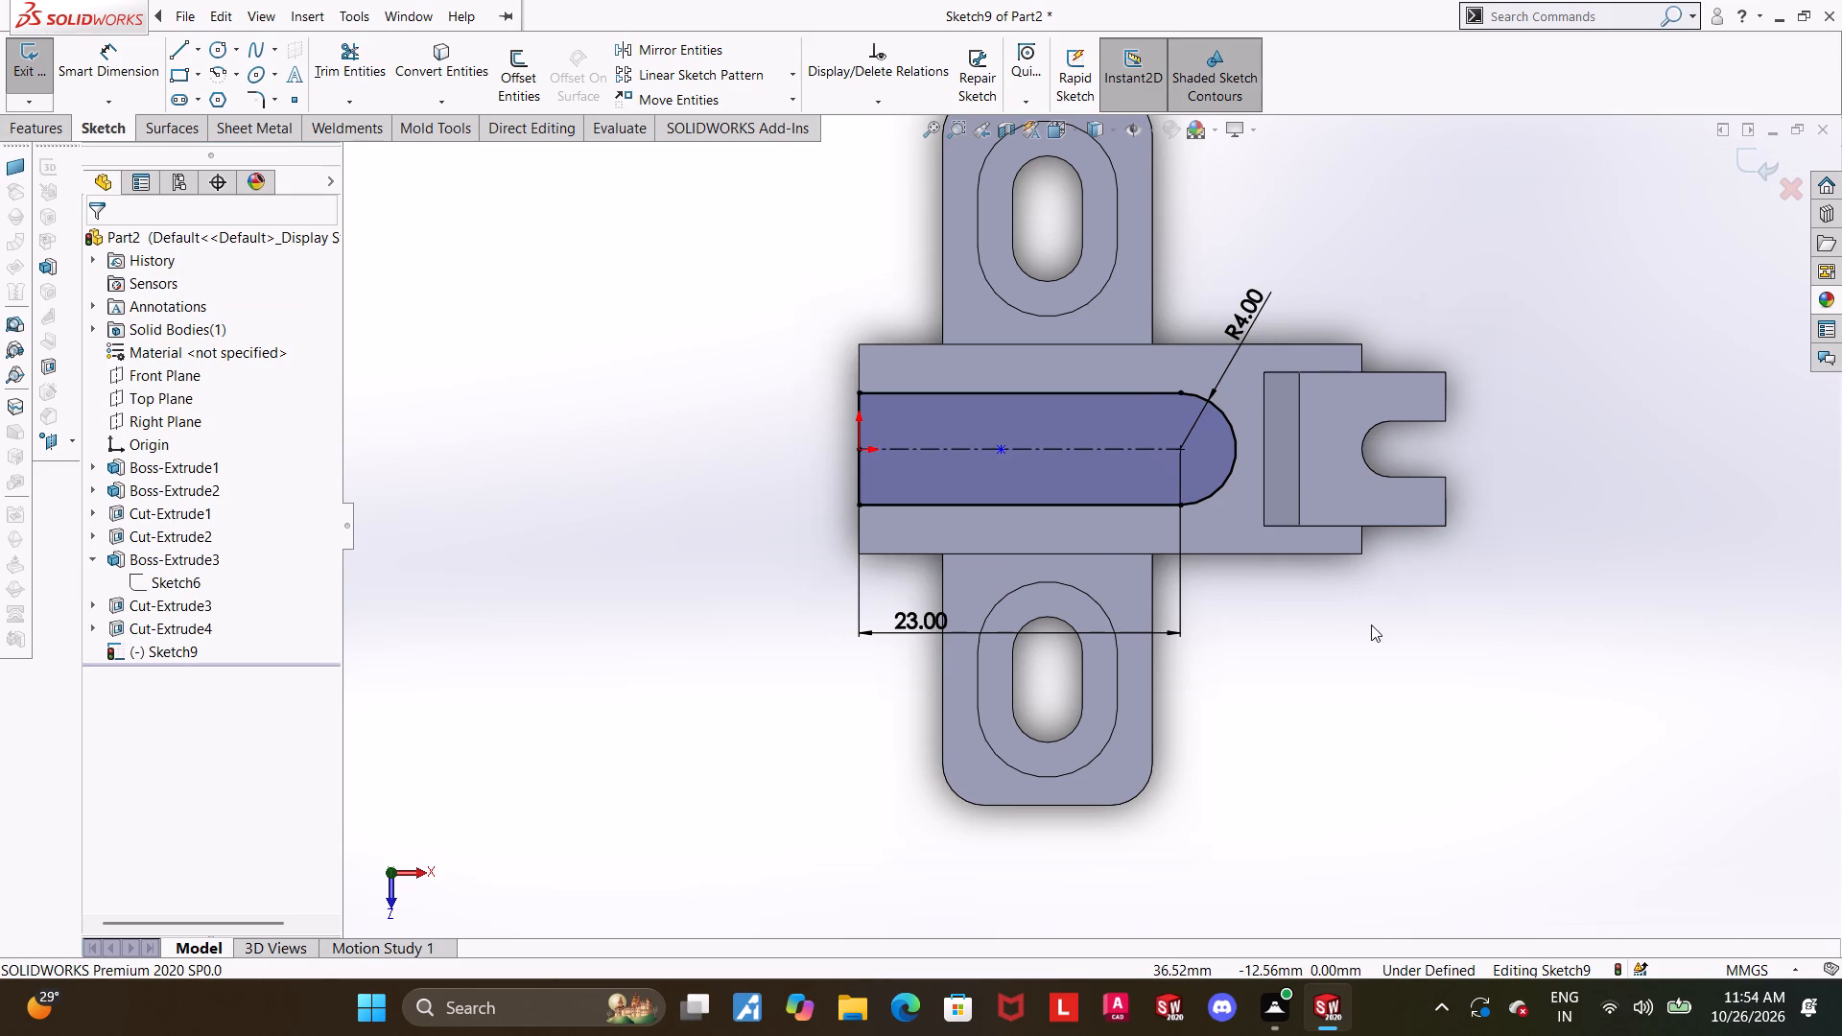
pyautogui.scroll(1, 1395, 632)
pyautogui.click(1481, 629)
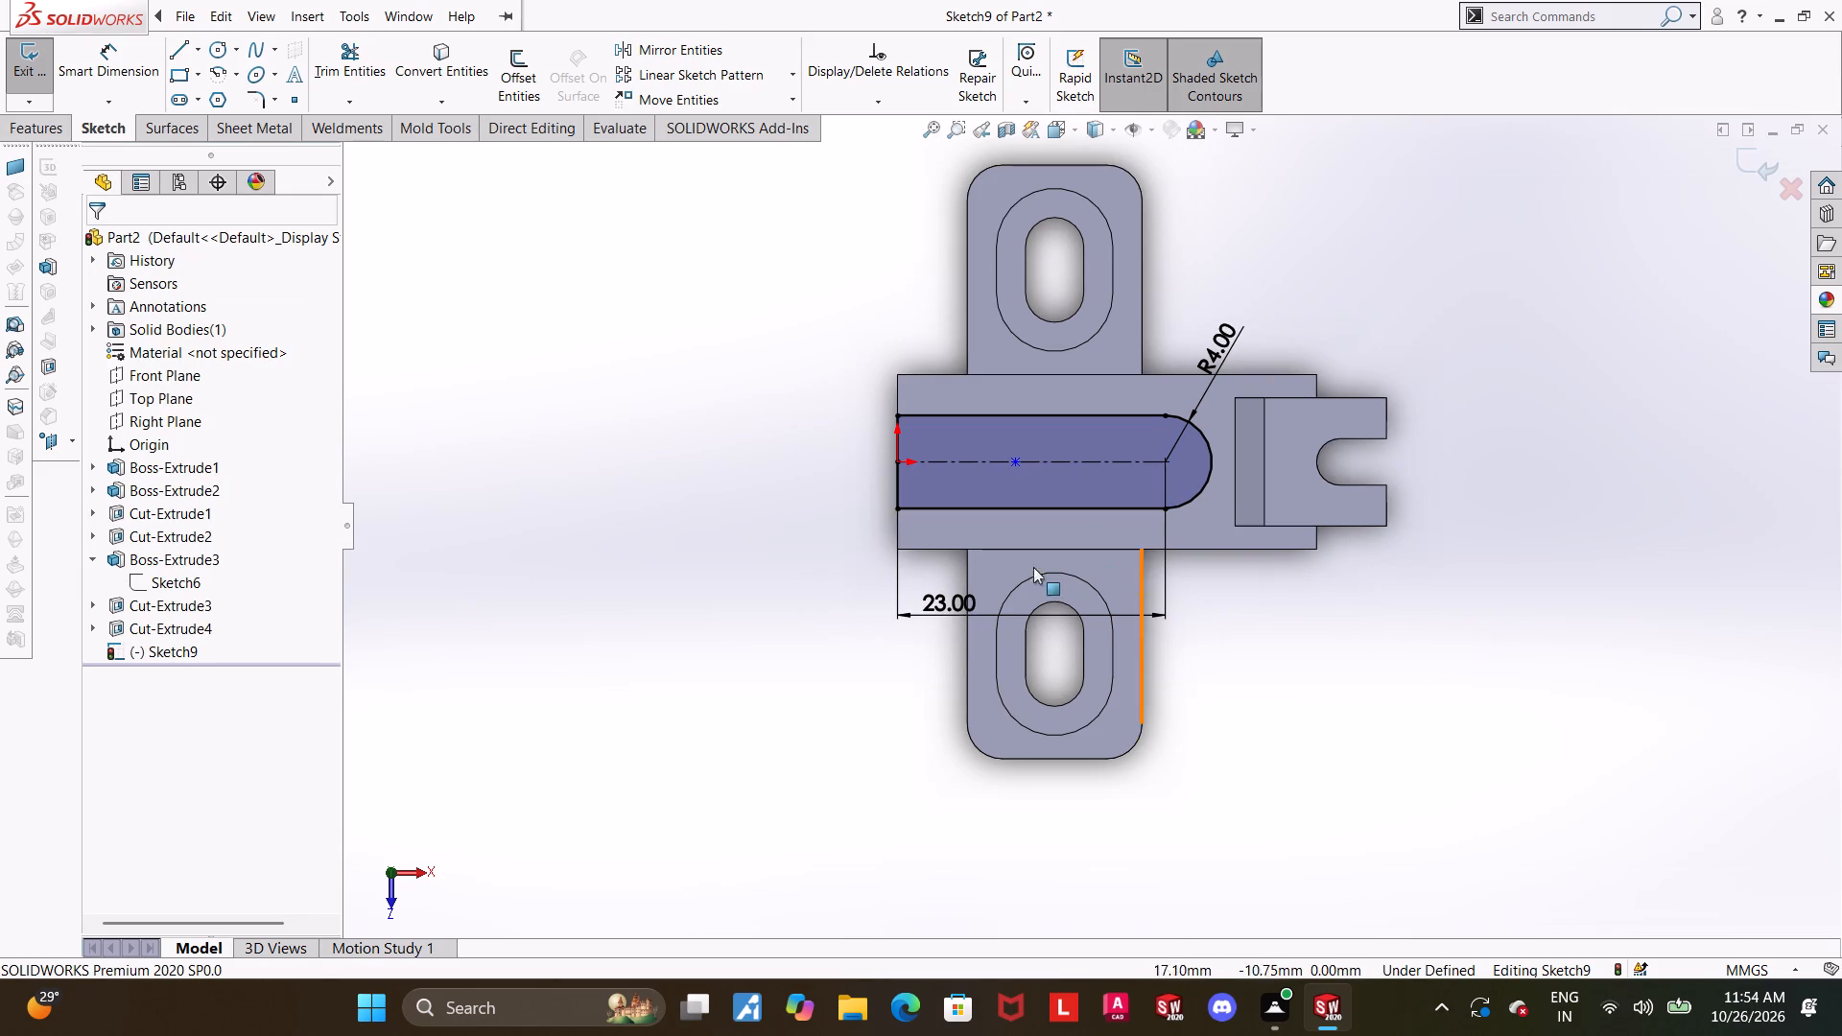
# Delete the under-defined point on the slot's centreline and exit the sketch.
pyautogui.scroll(-2, 994, 438)
pyautogui.rightClick(1035, 484)
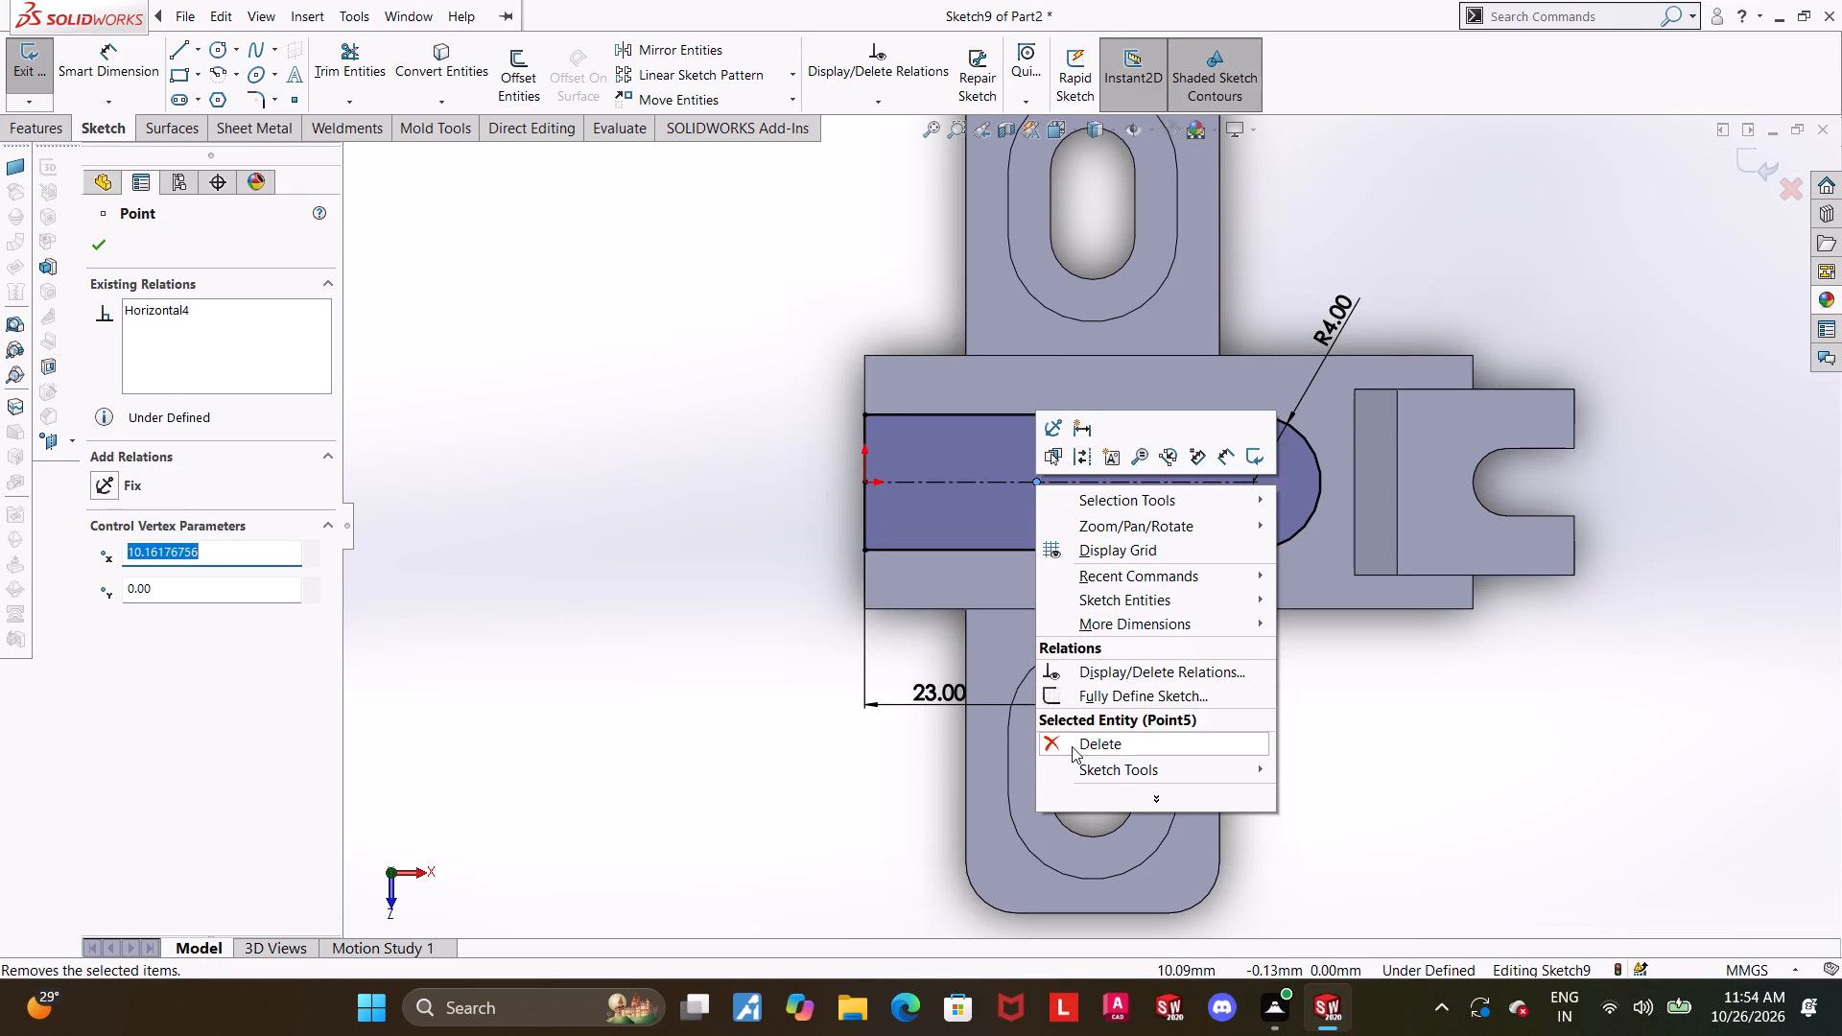
pyautogui.click(1072, 746)
pyautogui.click(1446, 721)
pyautogui.scroll(2, 1389, 636)
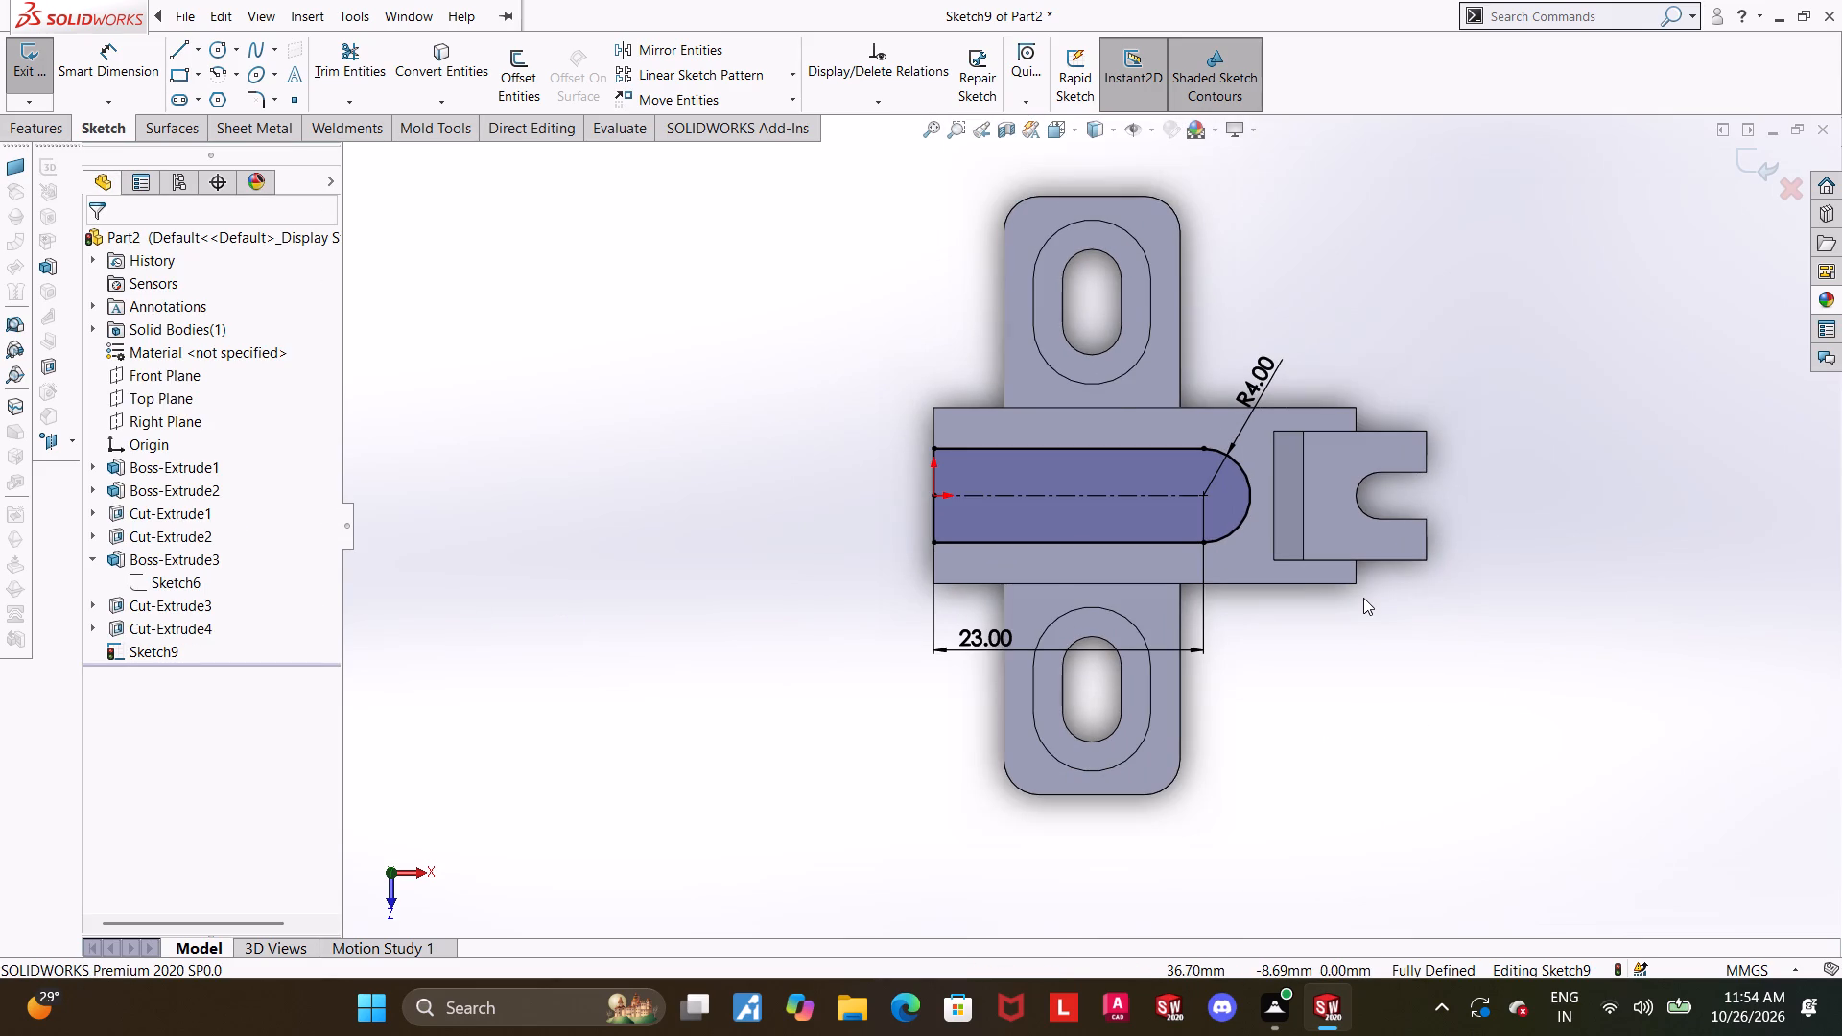
pyautogui.scroll(1, 1360, 577)
pyautogui.scroll(-1, 1296, 480)
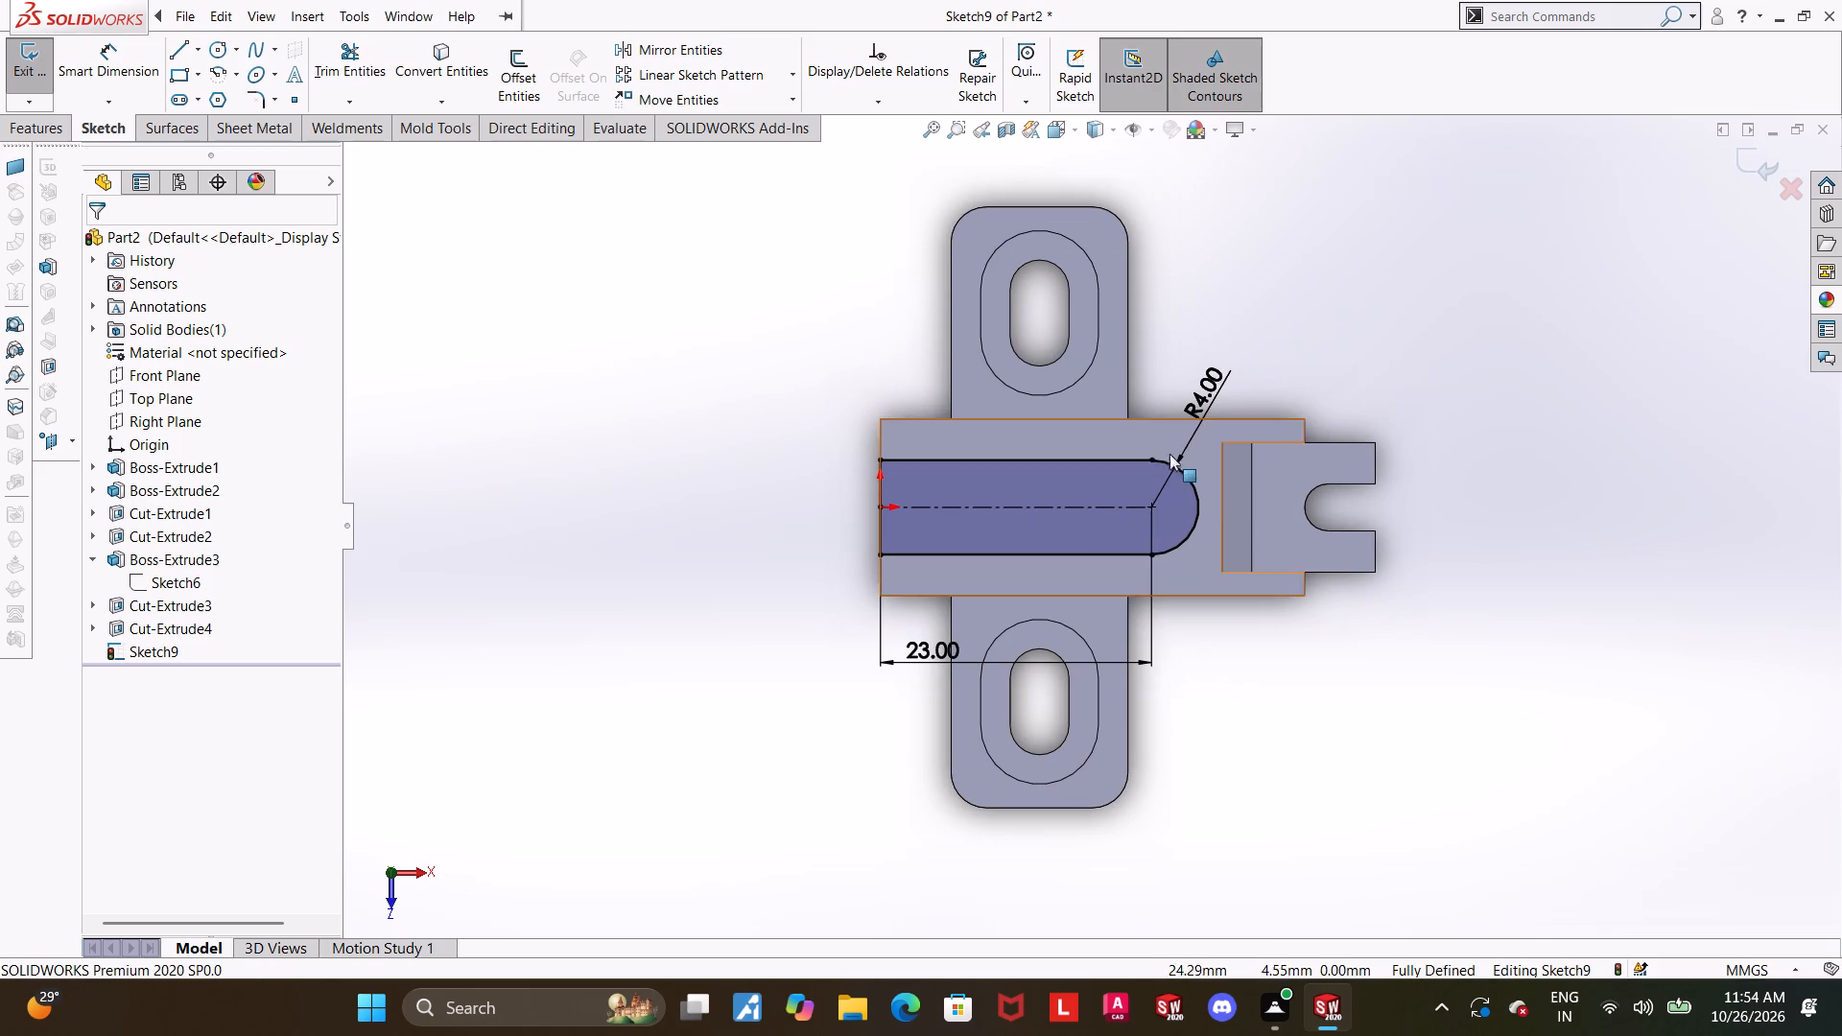
pyautogui.scroll(-2, 1187, 466)
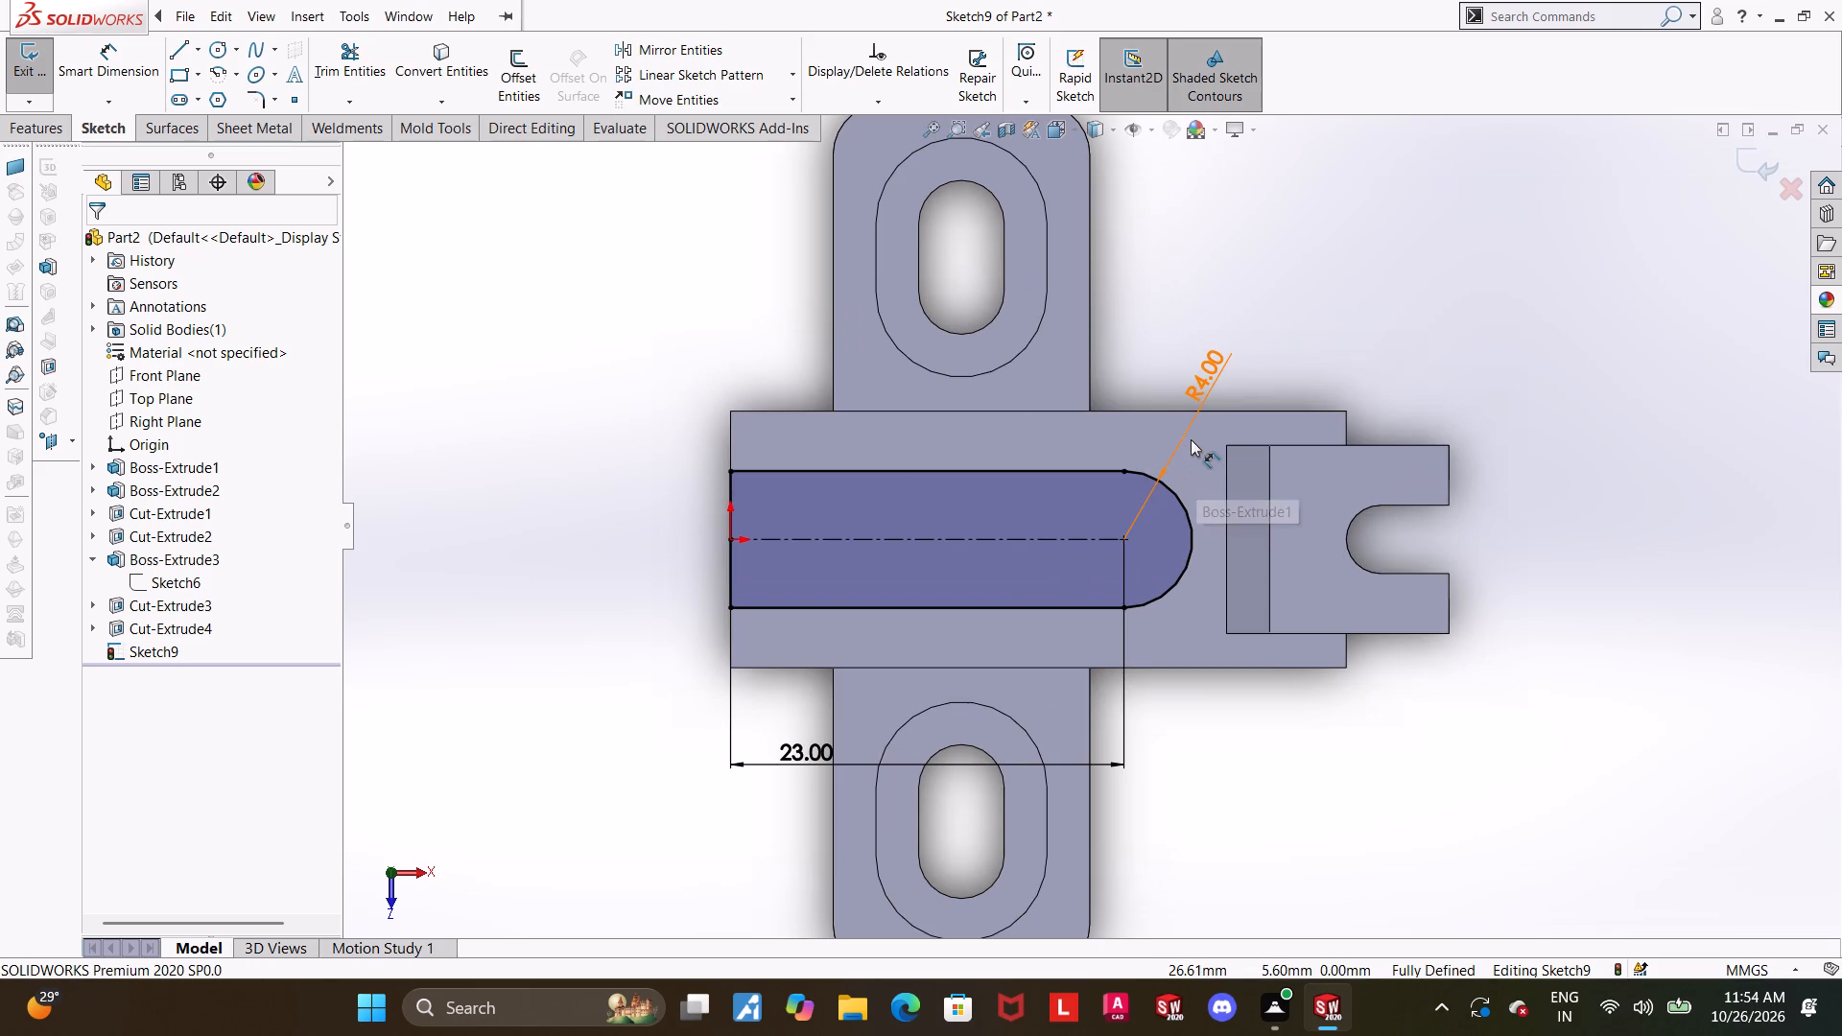
pyautogui.scroll(-1, 1208, 439)
pyautogui.moveTo(1207, 450); pyautogui.dragTo(1191, 237, button='middle')
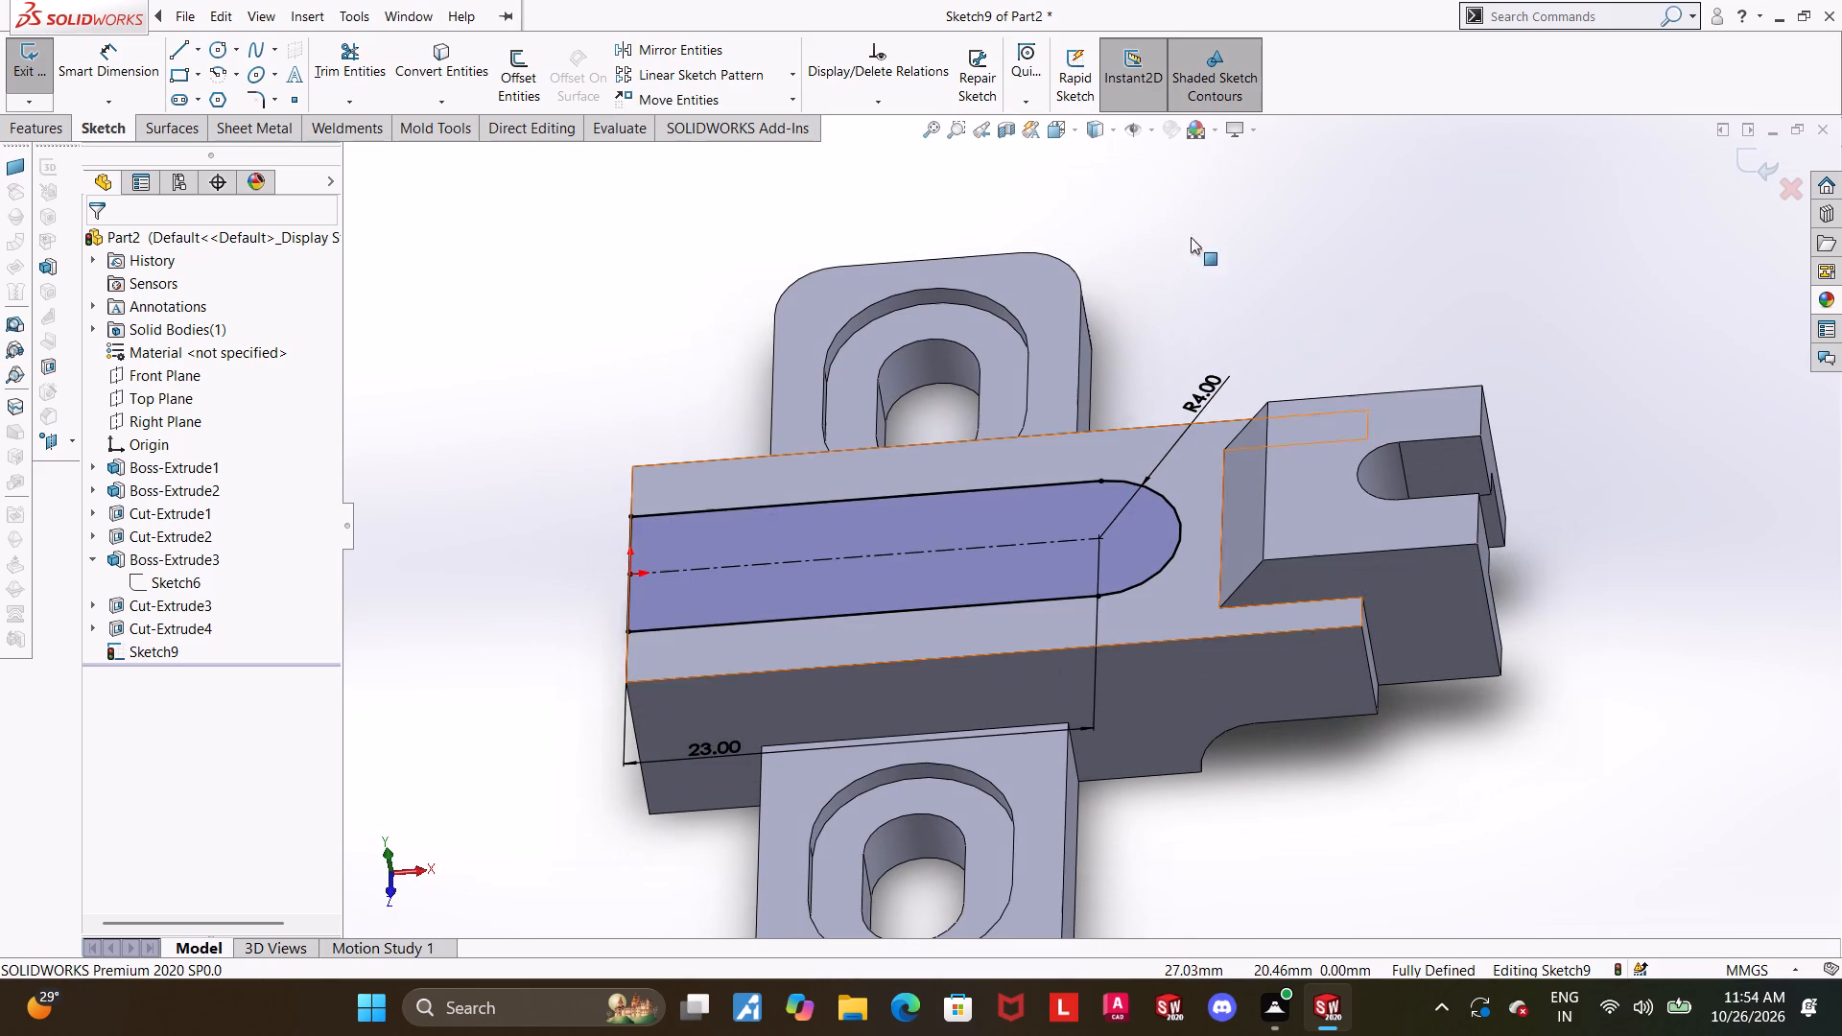
pyautogui.click(1759, 153)
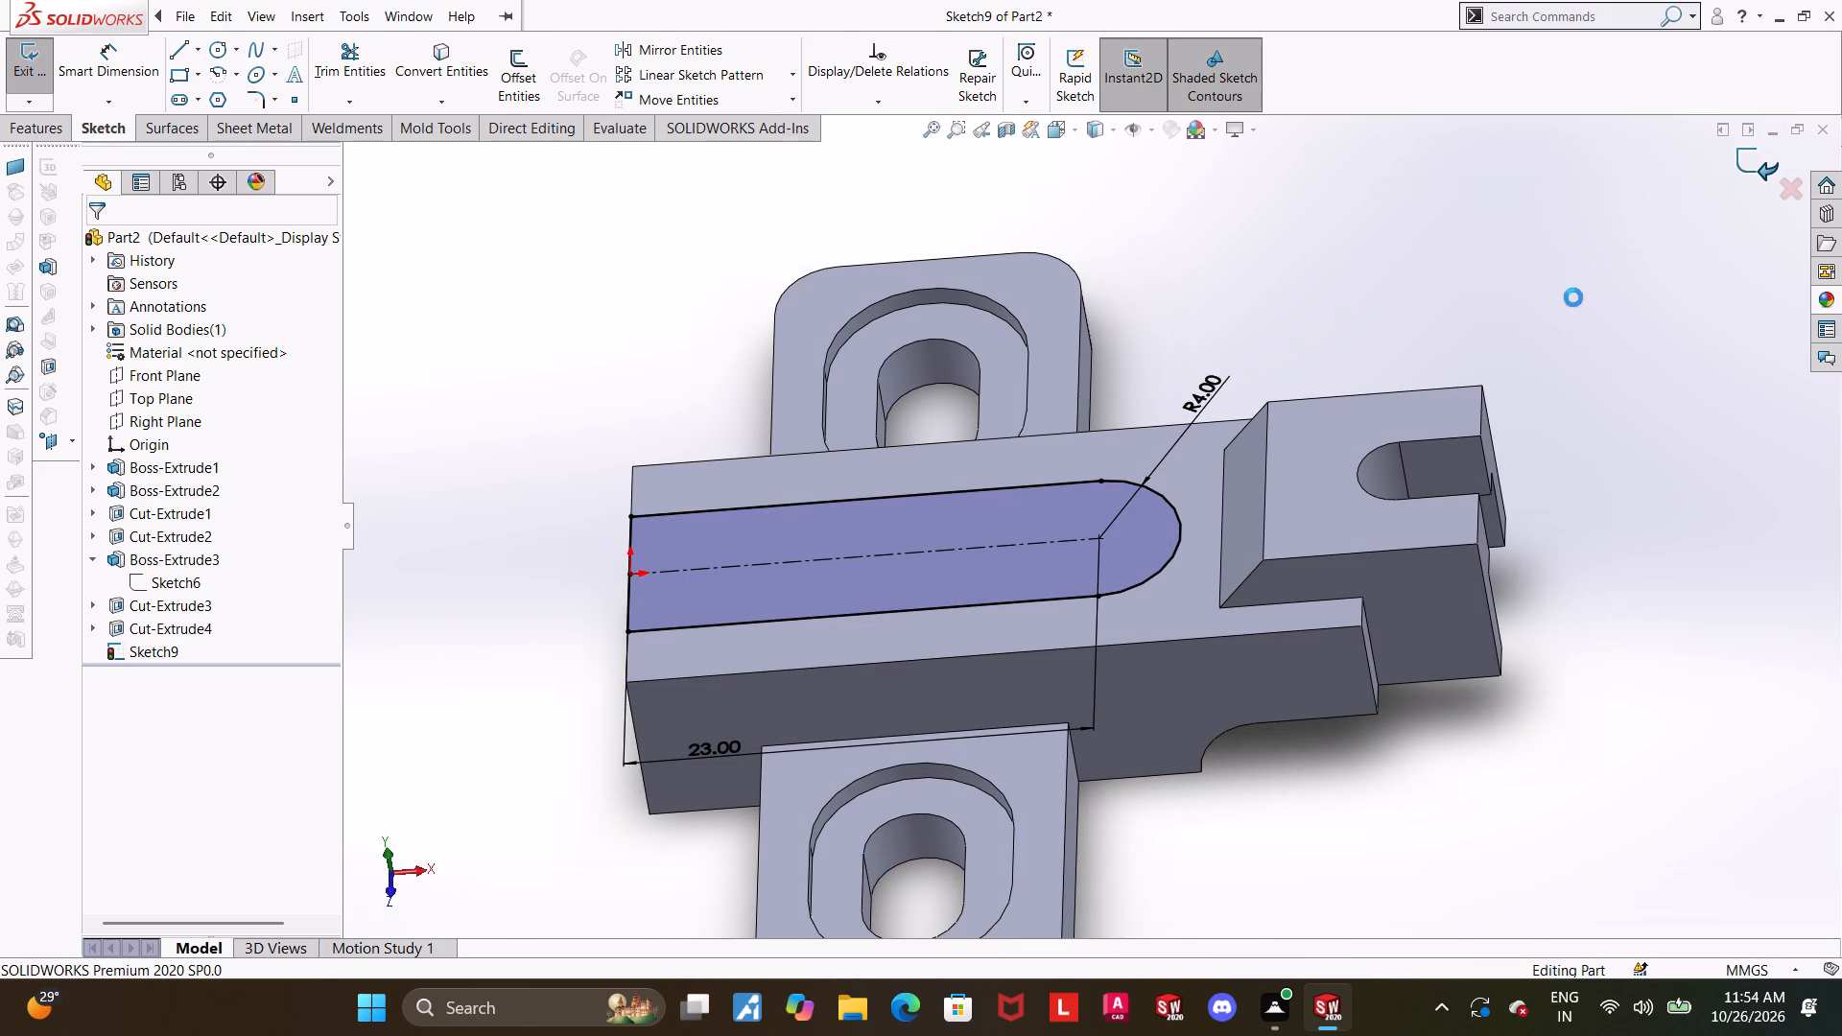
# Cut-extrude the open-ended slot profile blind to a depth of 4 mm into the body's top face.
pyautogui.scroll(3, 1568, 302)
pyautogui.moveTo(1558, 429); pyautogui.dragTo(1676, 357, button='middle')
pyautogui.moveTo(977, 347); pyautogui.dragTo(946, 341, button='middle')
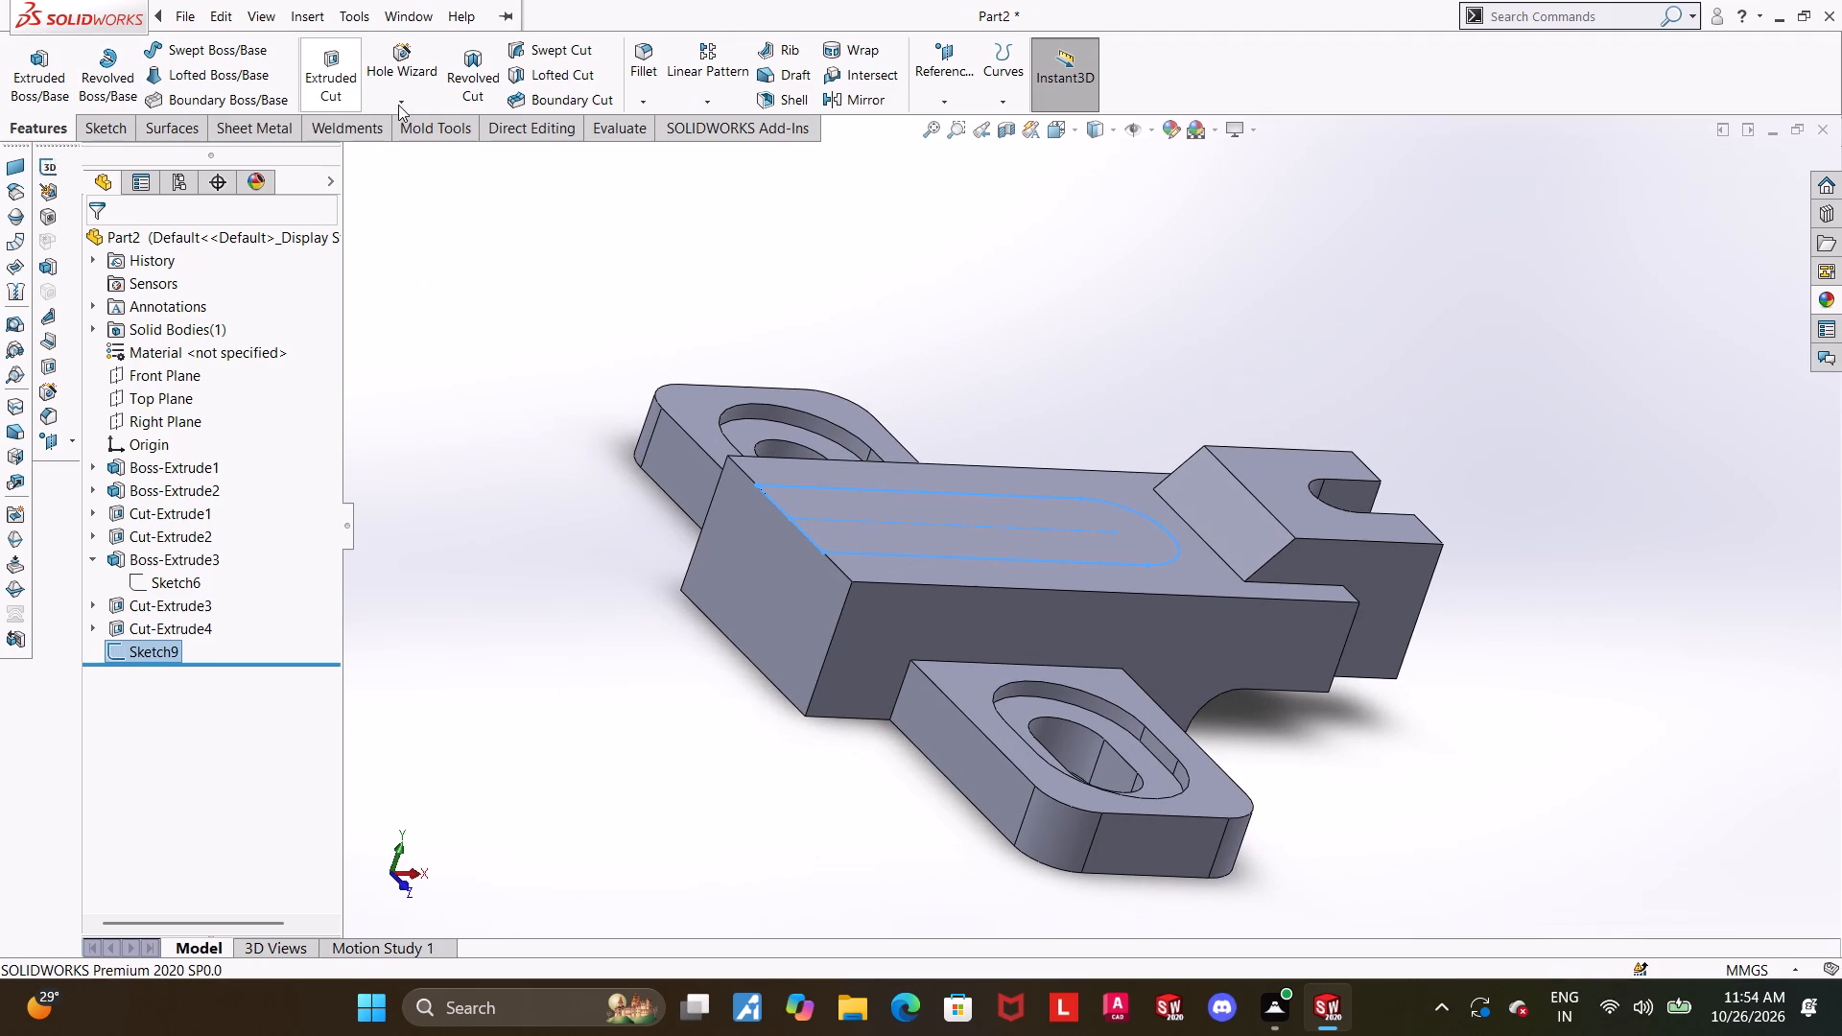
pyautogui.click(349, 89)
pyautogui.scroll(1, 1472, 466)
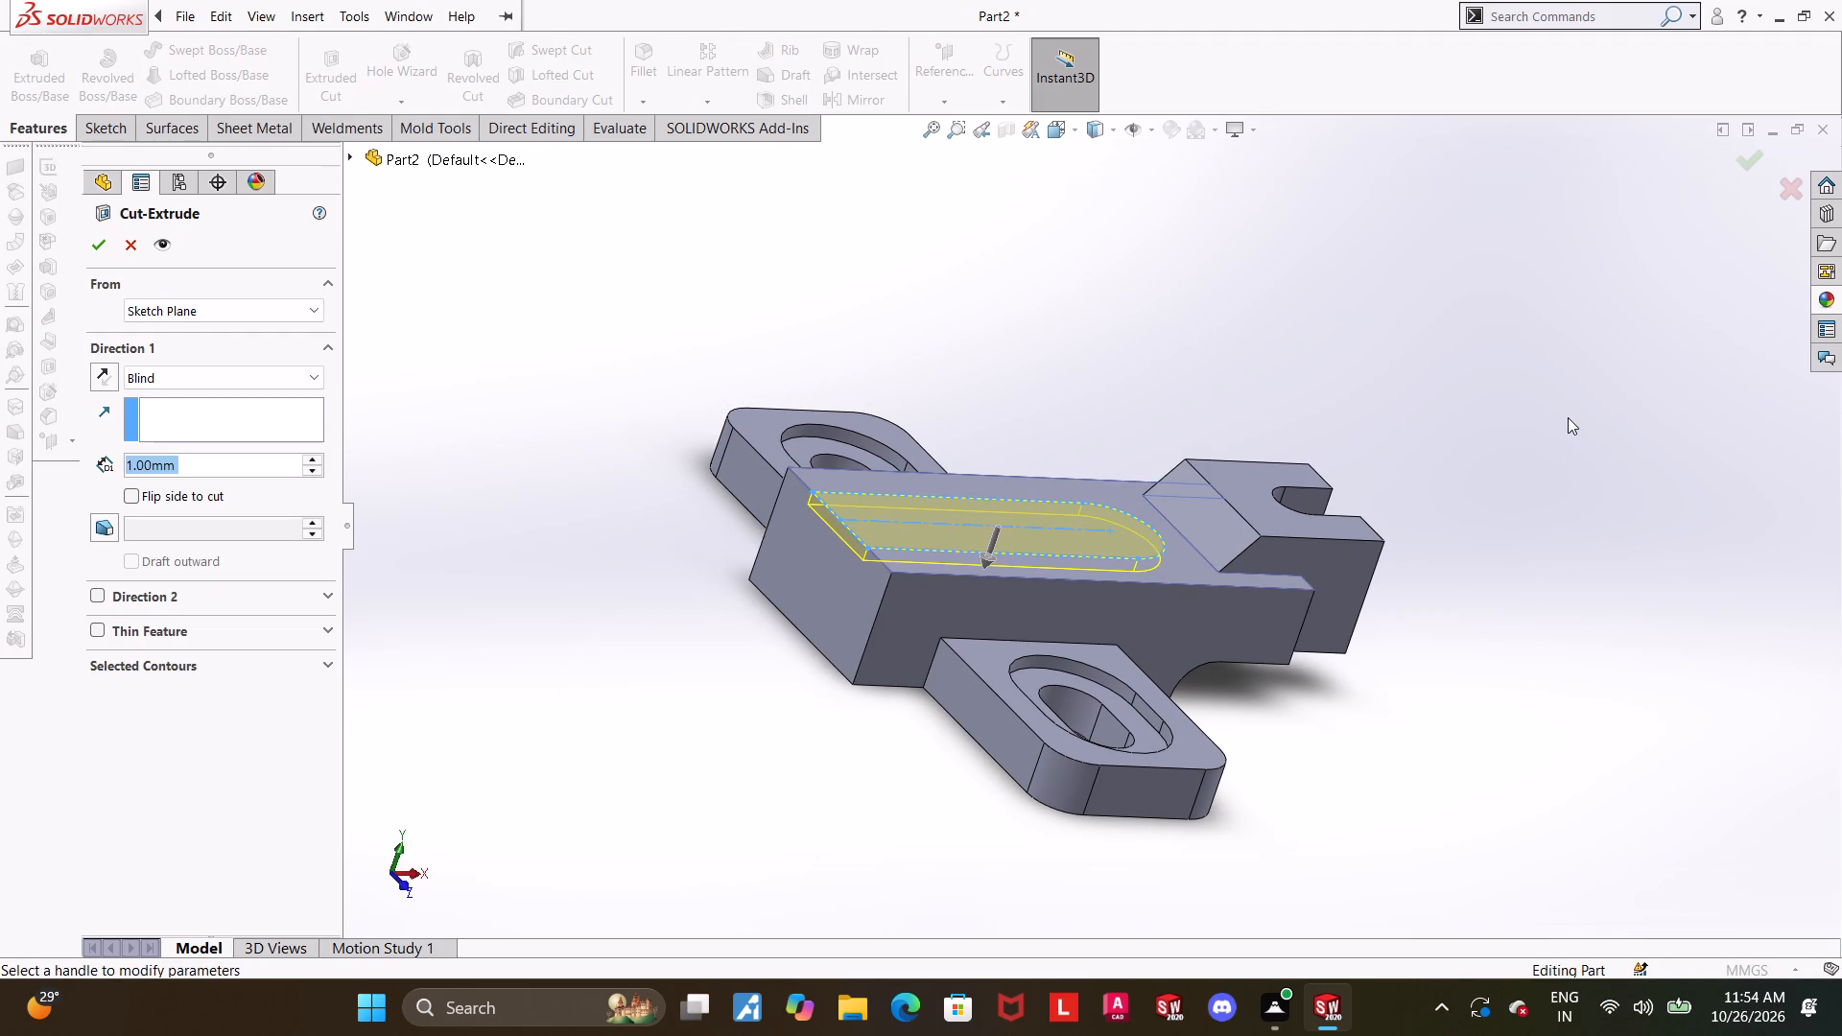
pyautogui.scroll(1, 1548, 411)
pyautogui.scroll(-1, 1551, 407)
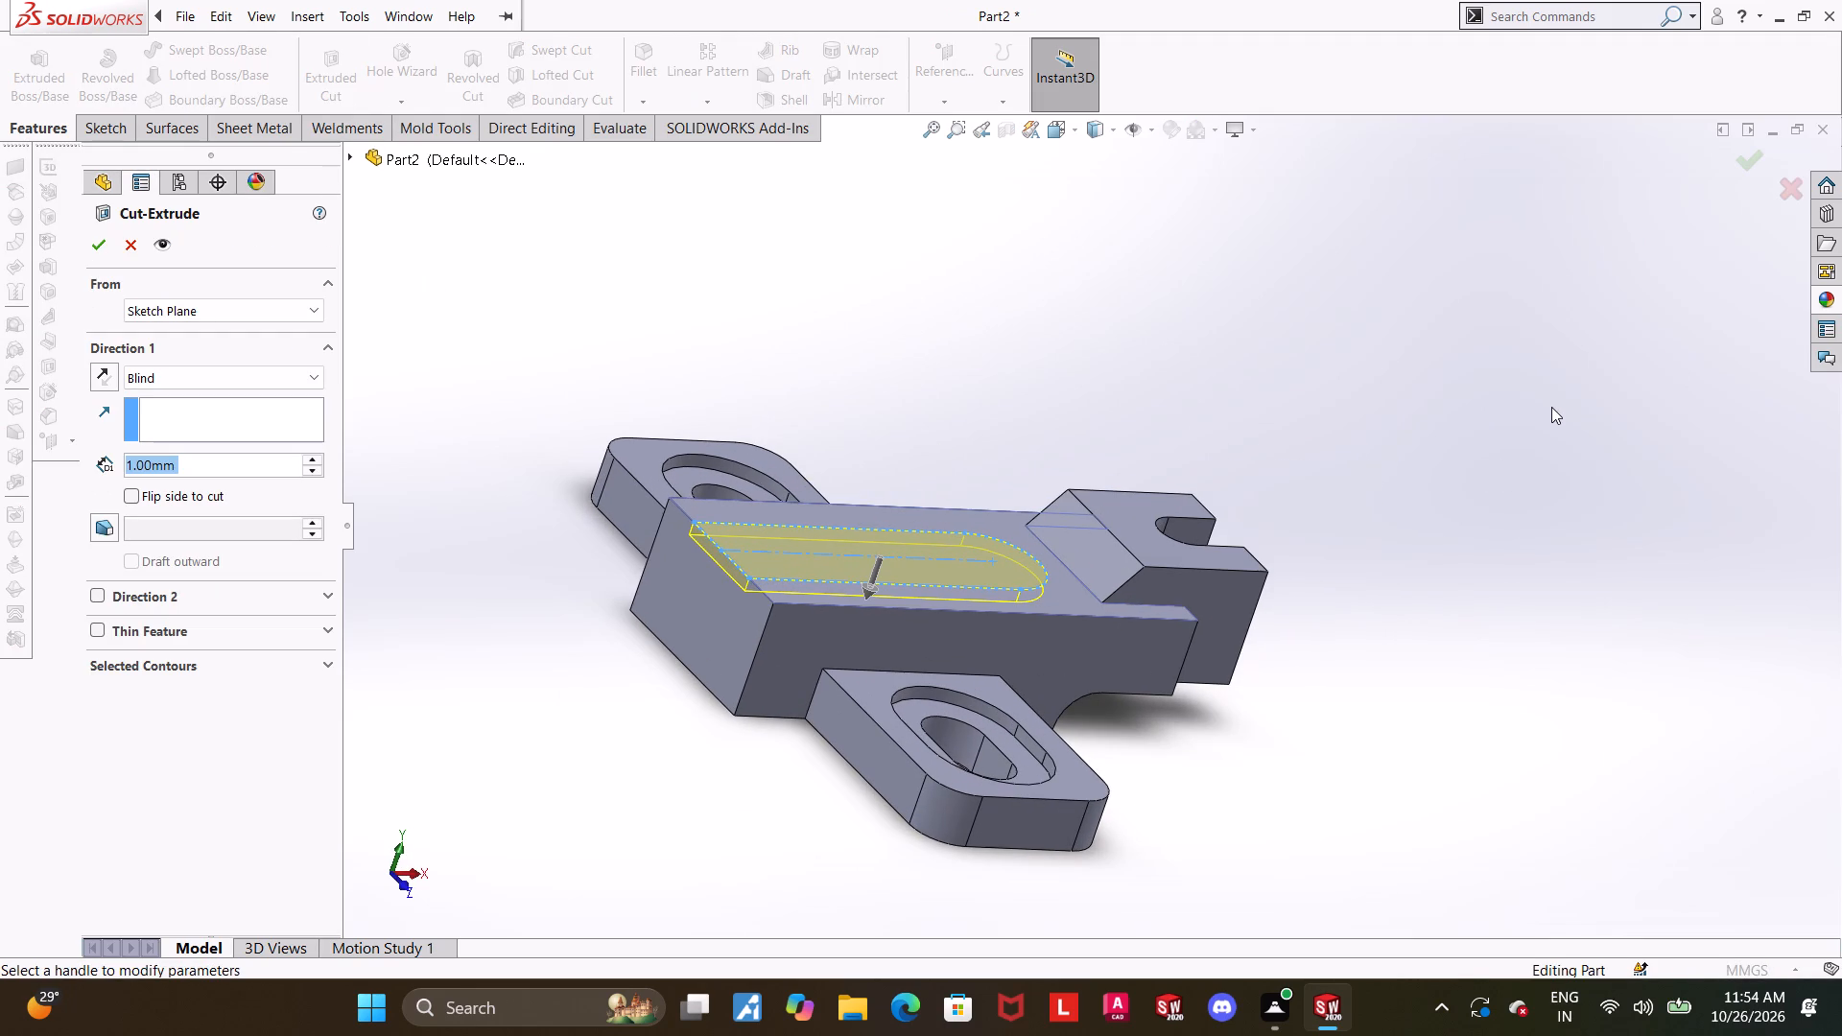
pyautogui.scroll(1, 1551, 409)
pyautogui.moveTo(1547, 409); pyautogui.dragTo(1504, 404, button='middle')
pyautogui.scroll(1, 1504, 404)
pyautogui.moveTo(1504, 404); pyautogui.dragTo(1504, 406, button='middle')
pyautogui.scroll(4, 1502, 416)
pyautogui.scroll(-4, 1038, 542)
pyautogui.moveTo(992, 569); pyautogui.dragTo(1053, 503, button='middle')
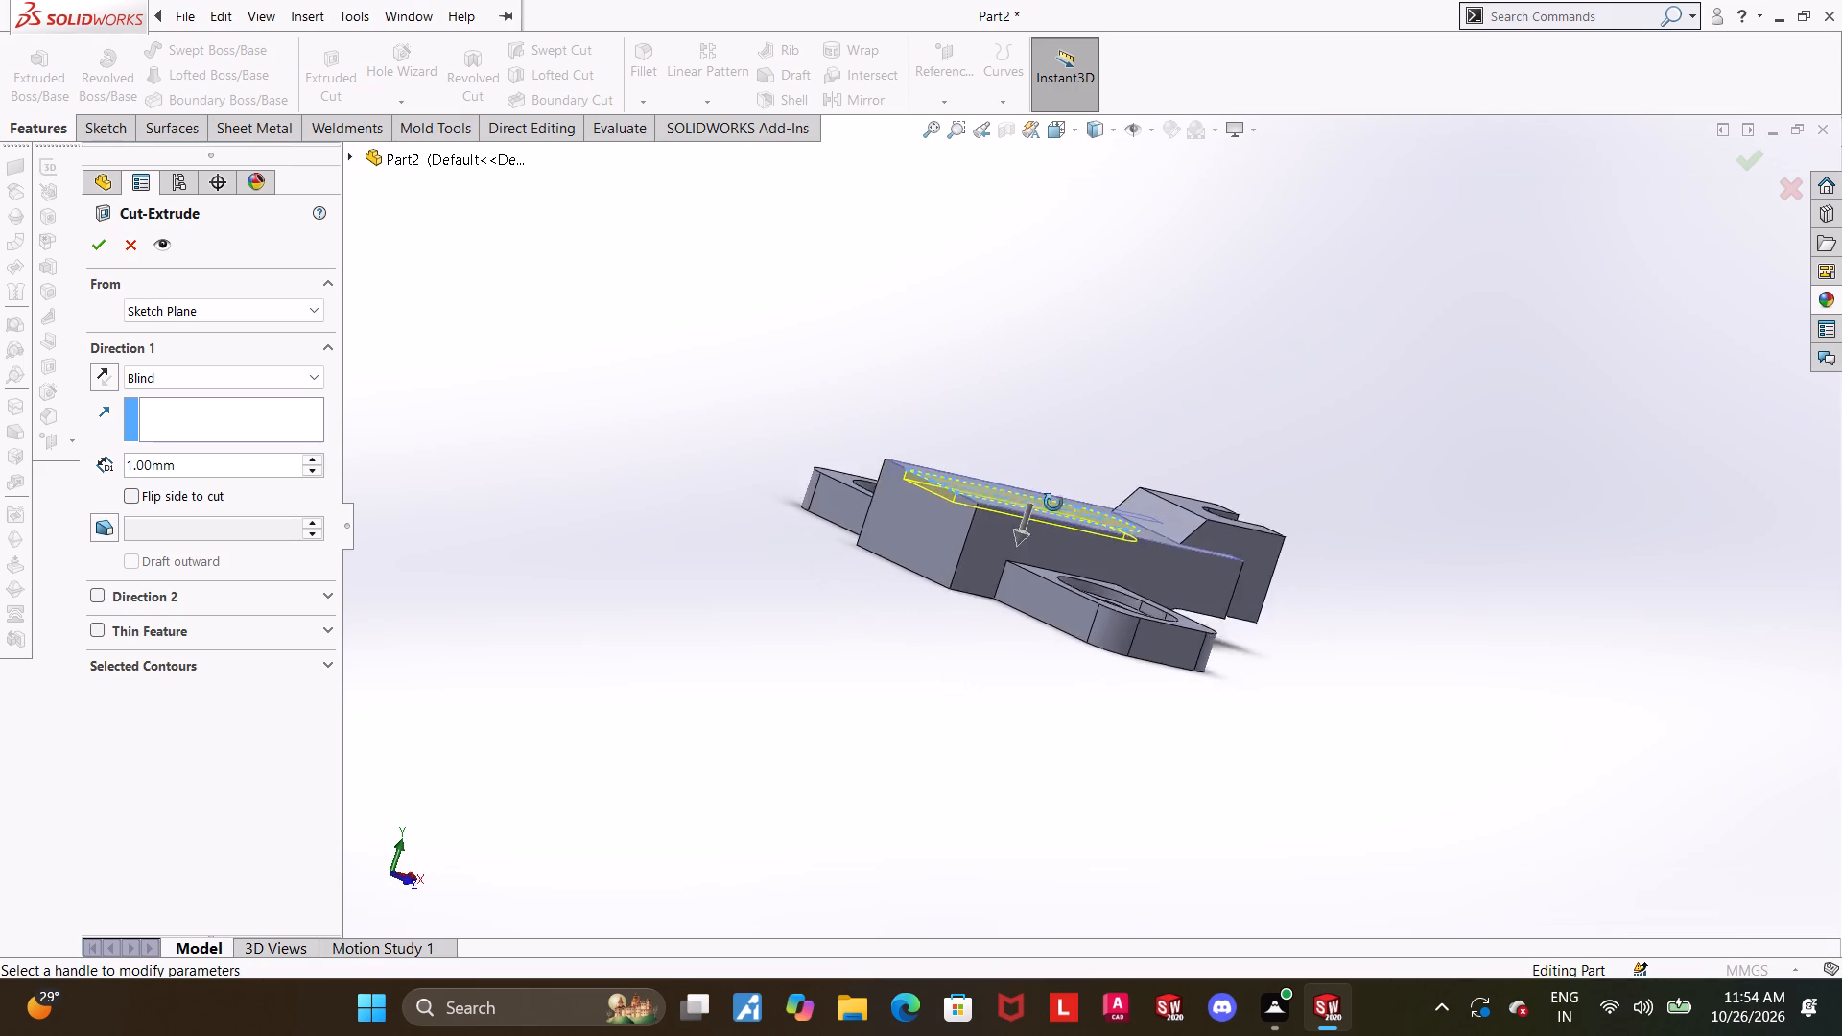
pyautogui.moveTo(1053, 503); pyautogui.dragTo(1279, 720, button='middle')
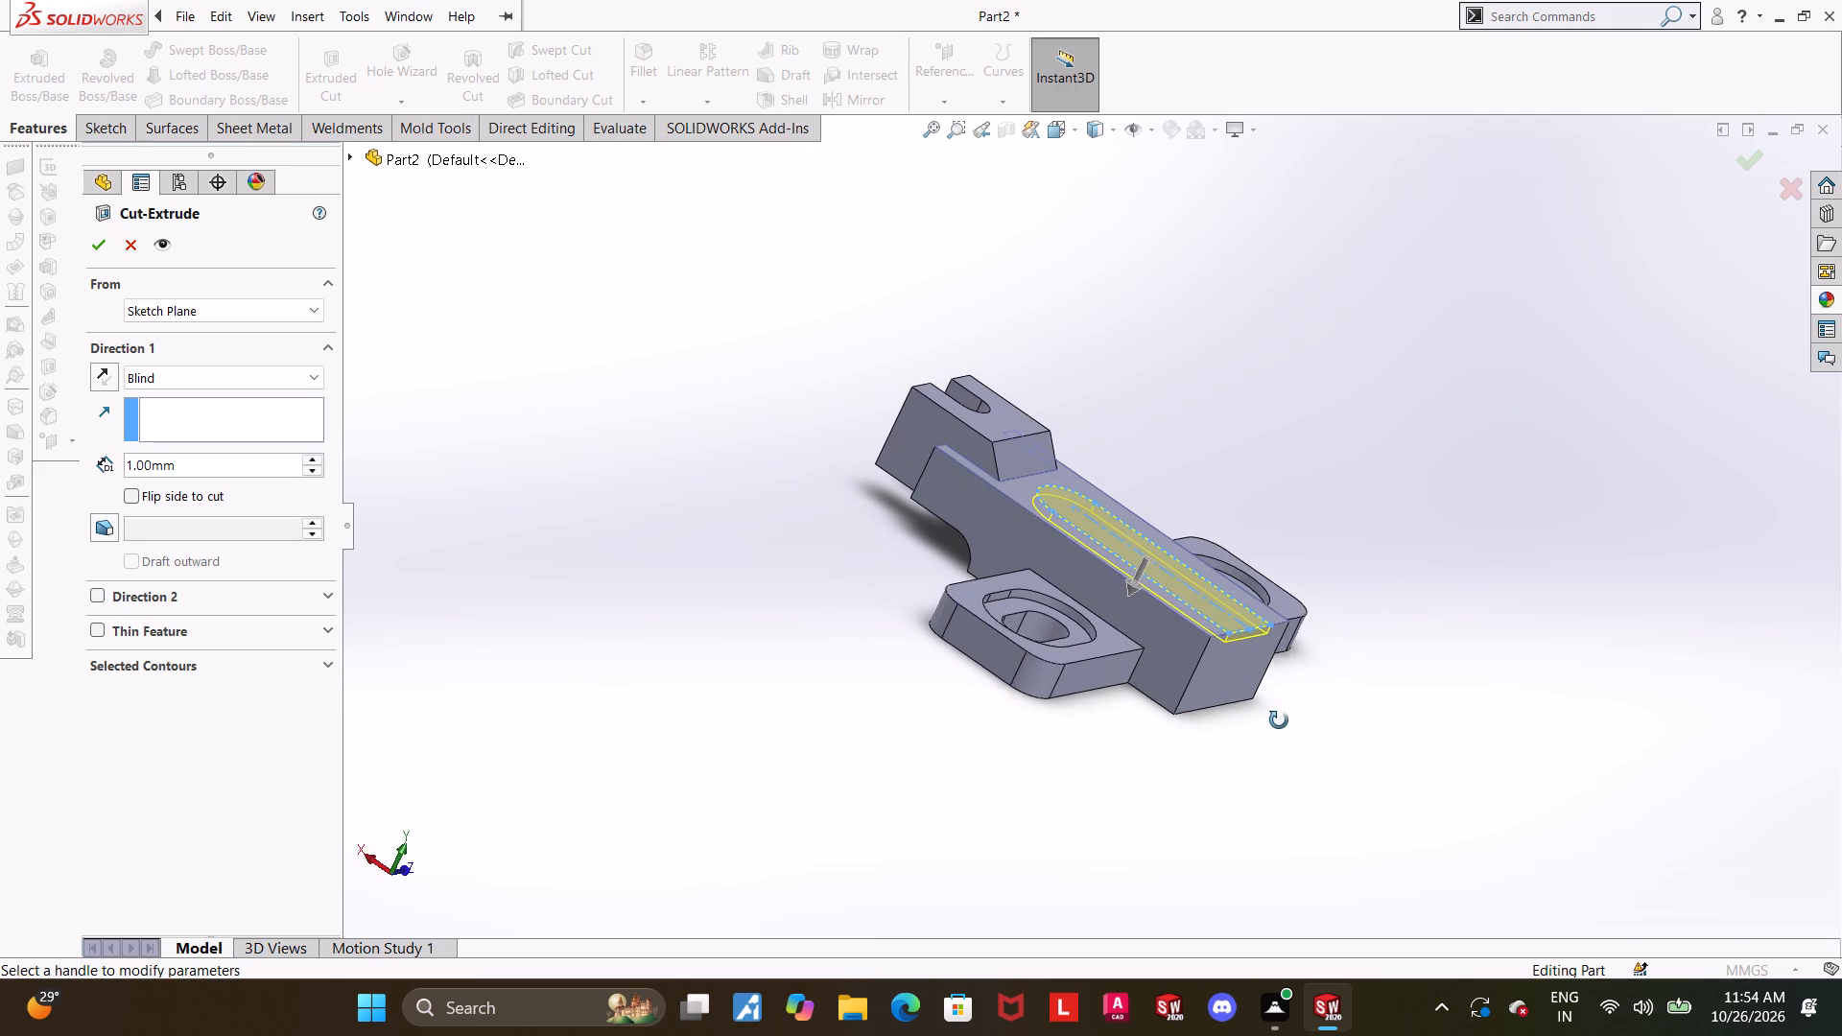
pyautogui.moveTo(1279, 720); pyautogui.dragTo(1281, 723, button='middle')
pyautogui.scroll(-1, 1154, 671)
pyautogui.moveTo(1653, 596); pyautogui.dragTo(1529, 556, button='middle')
pyautogui.scroll(1, 1529, 553)
pyautogui.scroll(-2, 1158, 577)
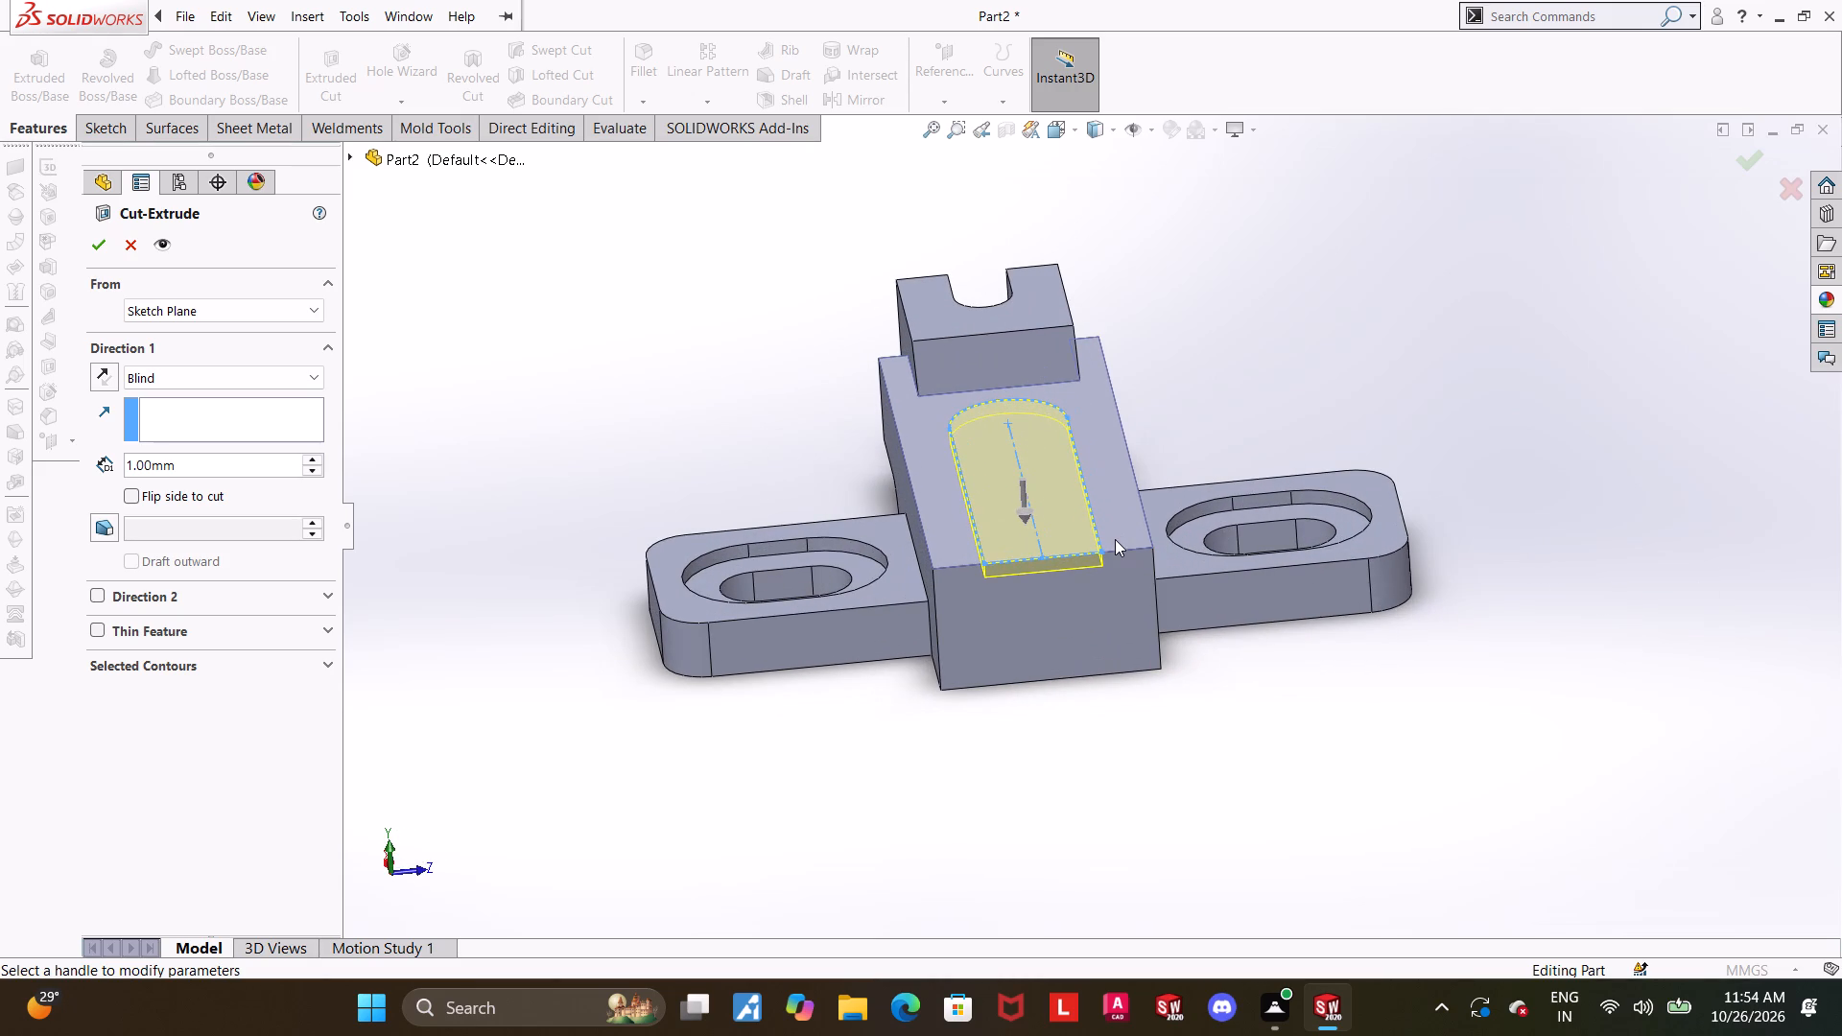
pyautogui.moveTo(1416, 462); pyautogui.dragTo(1389, 511, button='middle')
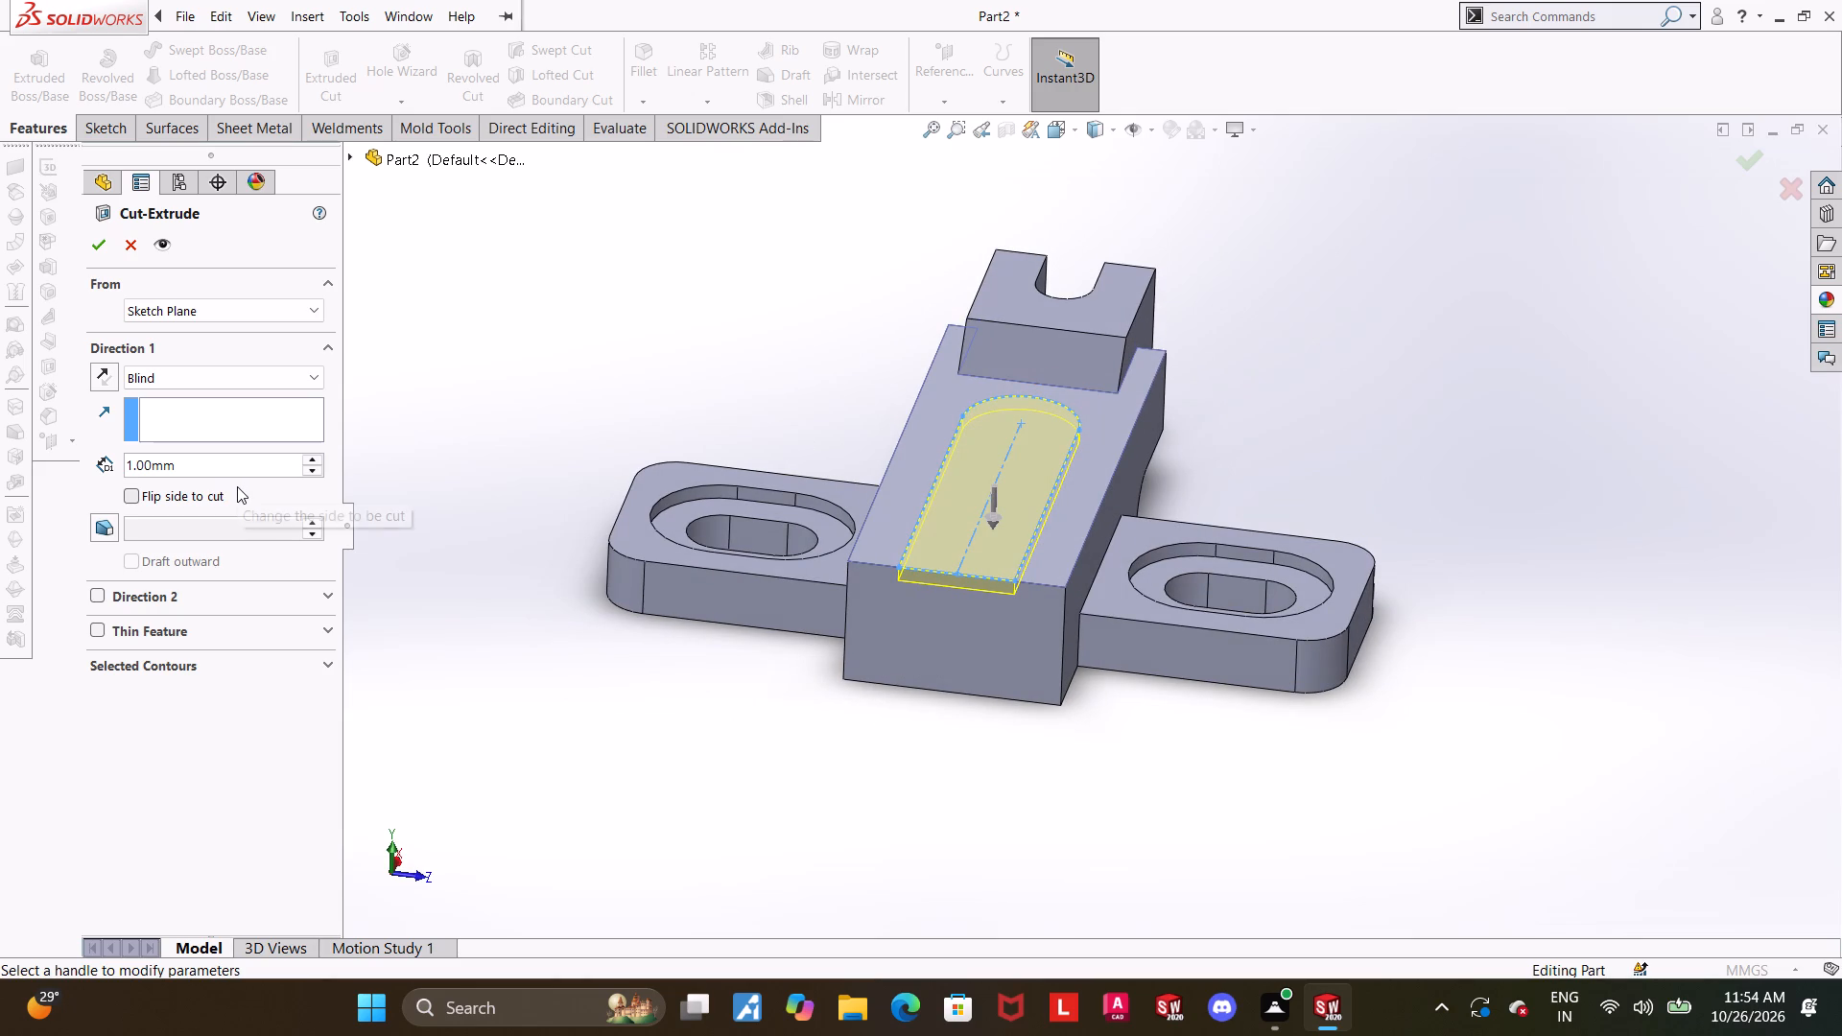
pyautogui.click(210, 459)
pyautogui.moveTo(232, 464); pyautogui.dragTo(75, 474)
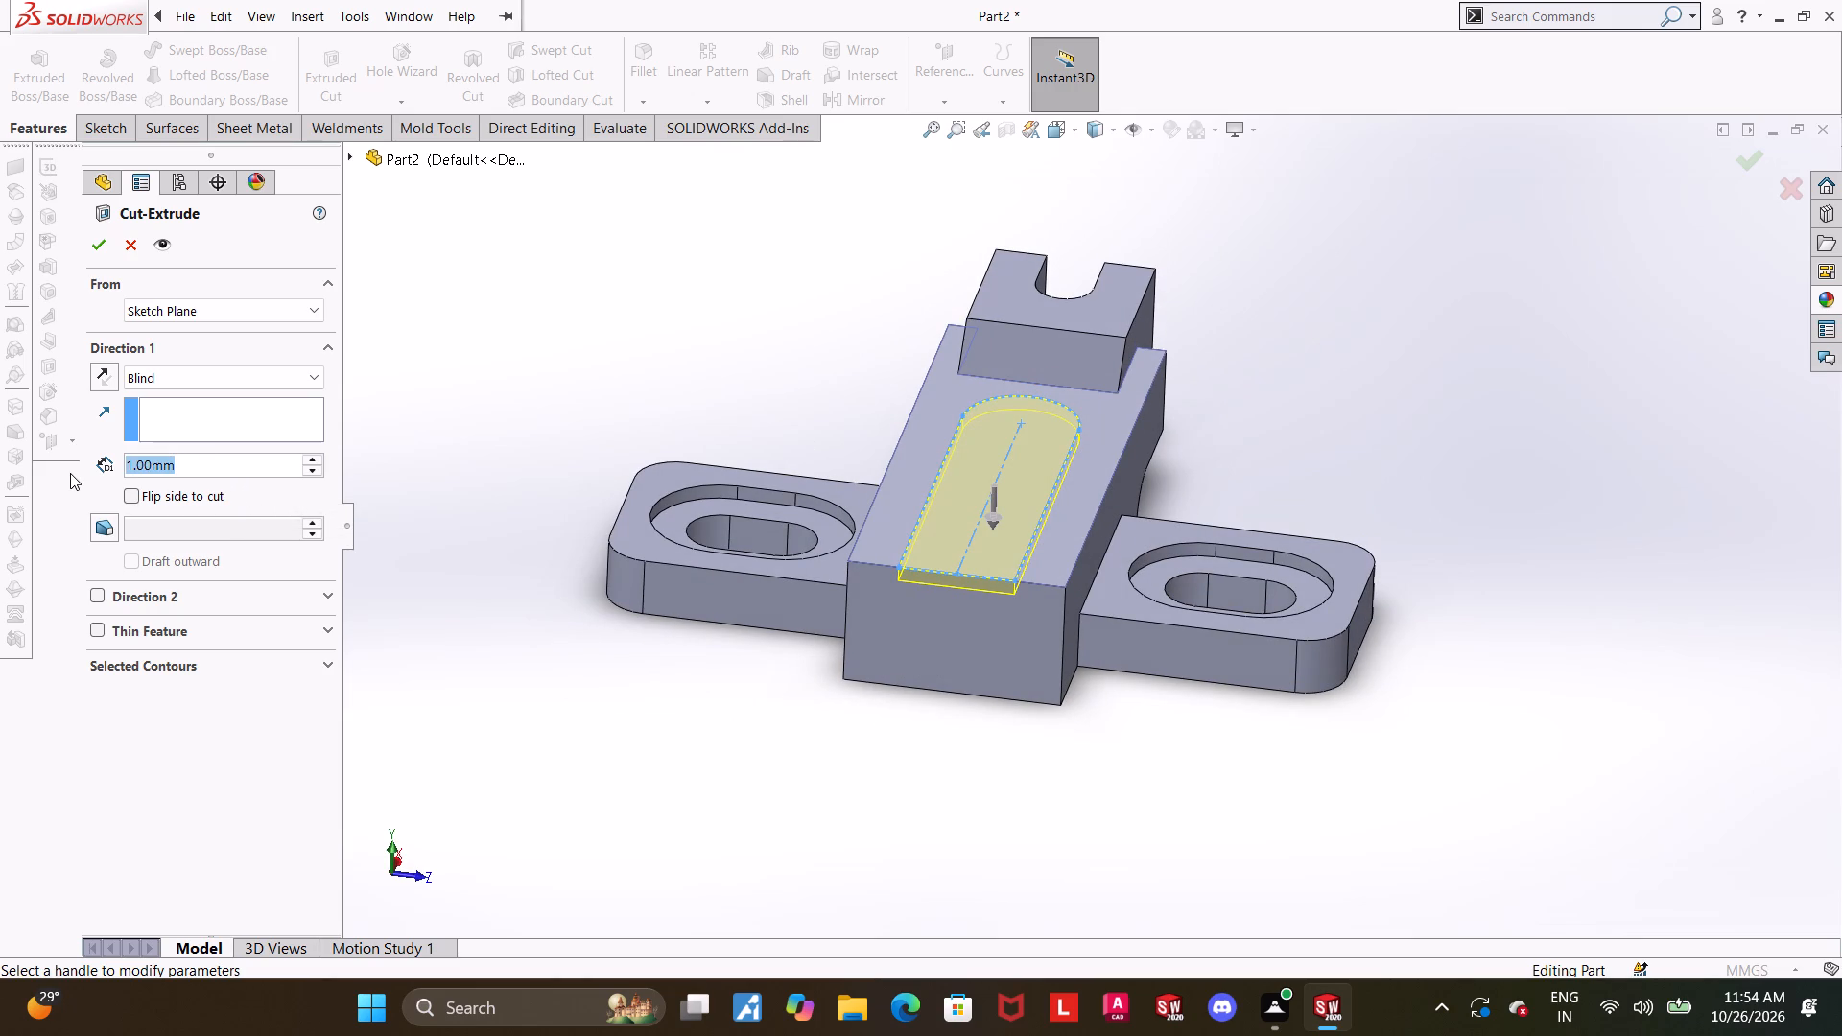
pyautogui.write('4.')
pyautogui.press('BackSpace')
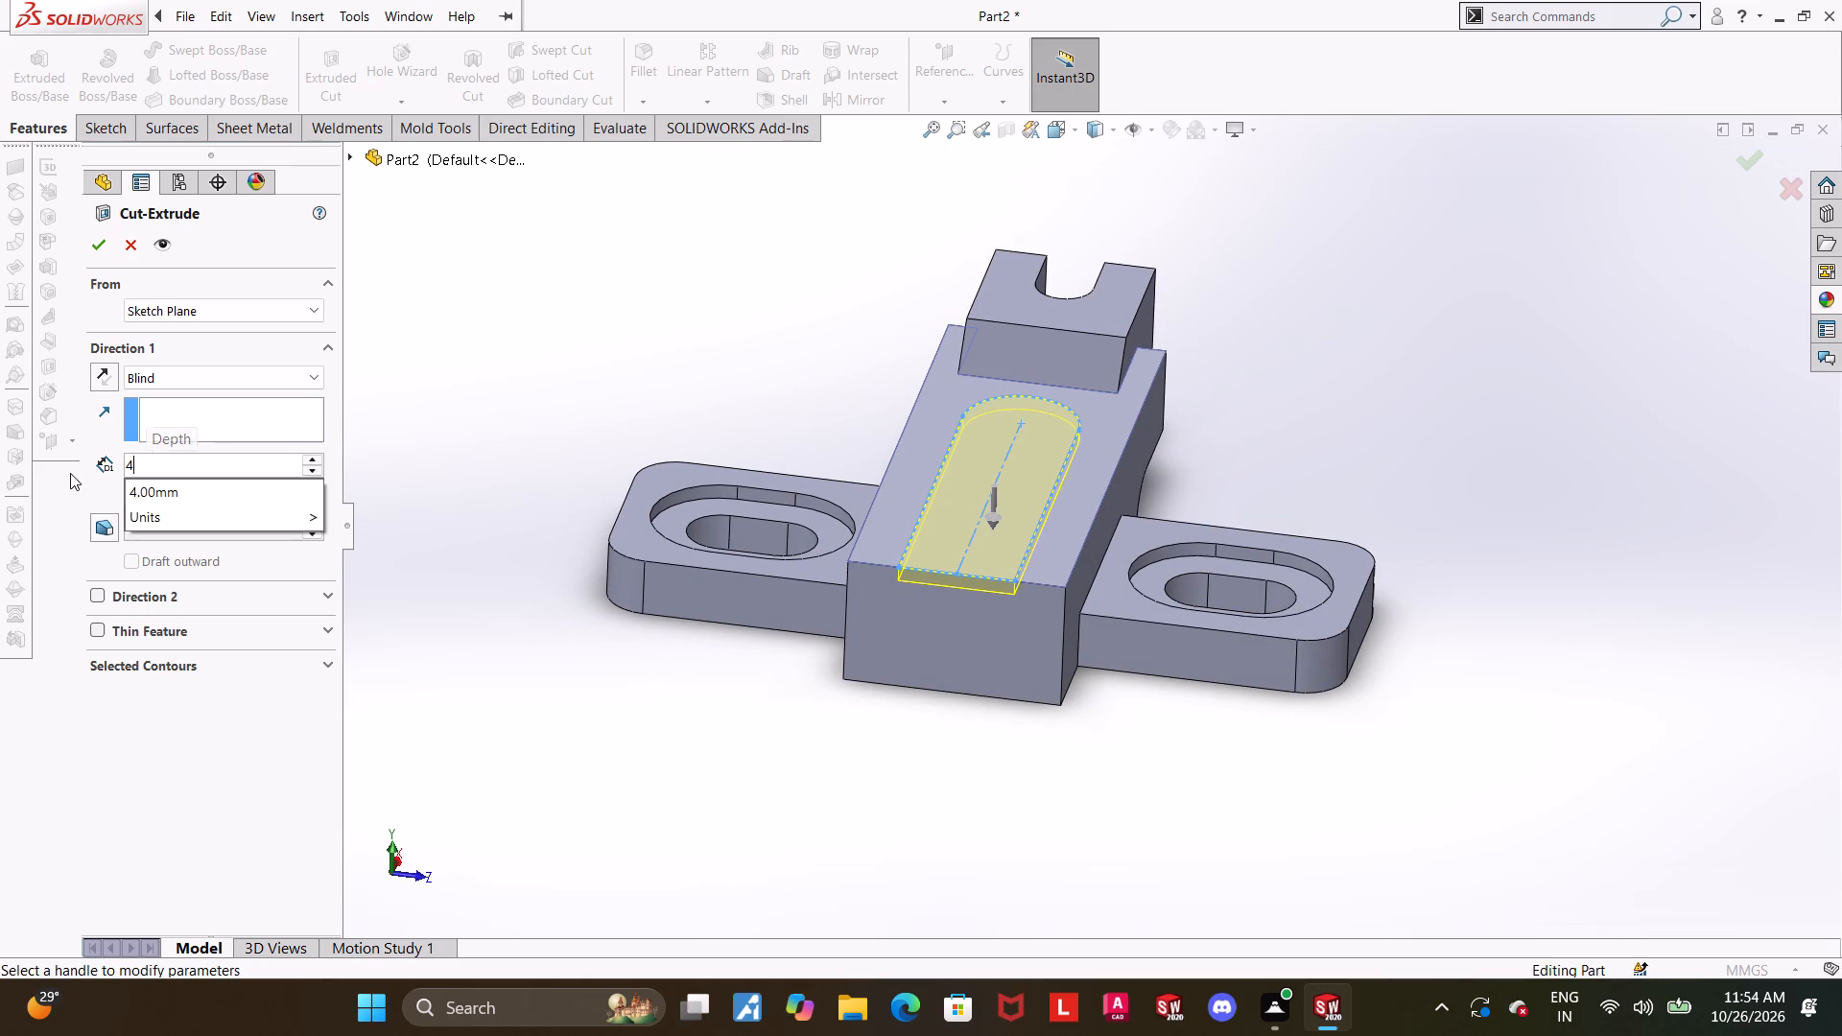
pyautogui.press('Return')
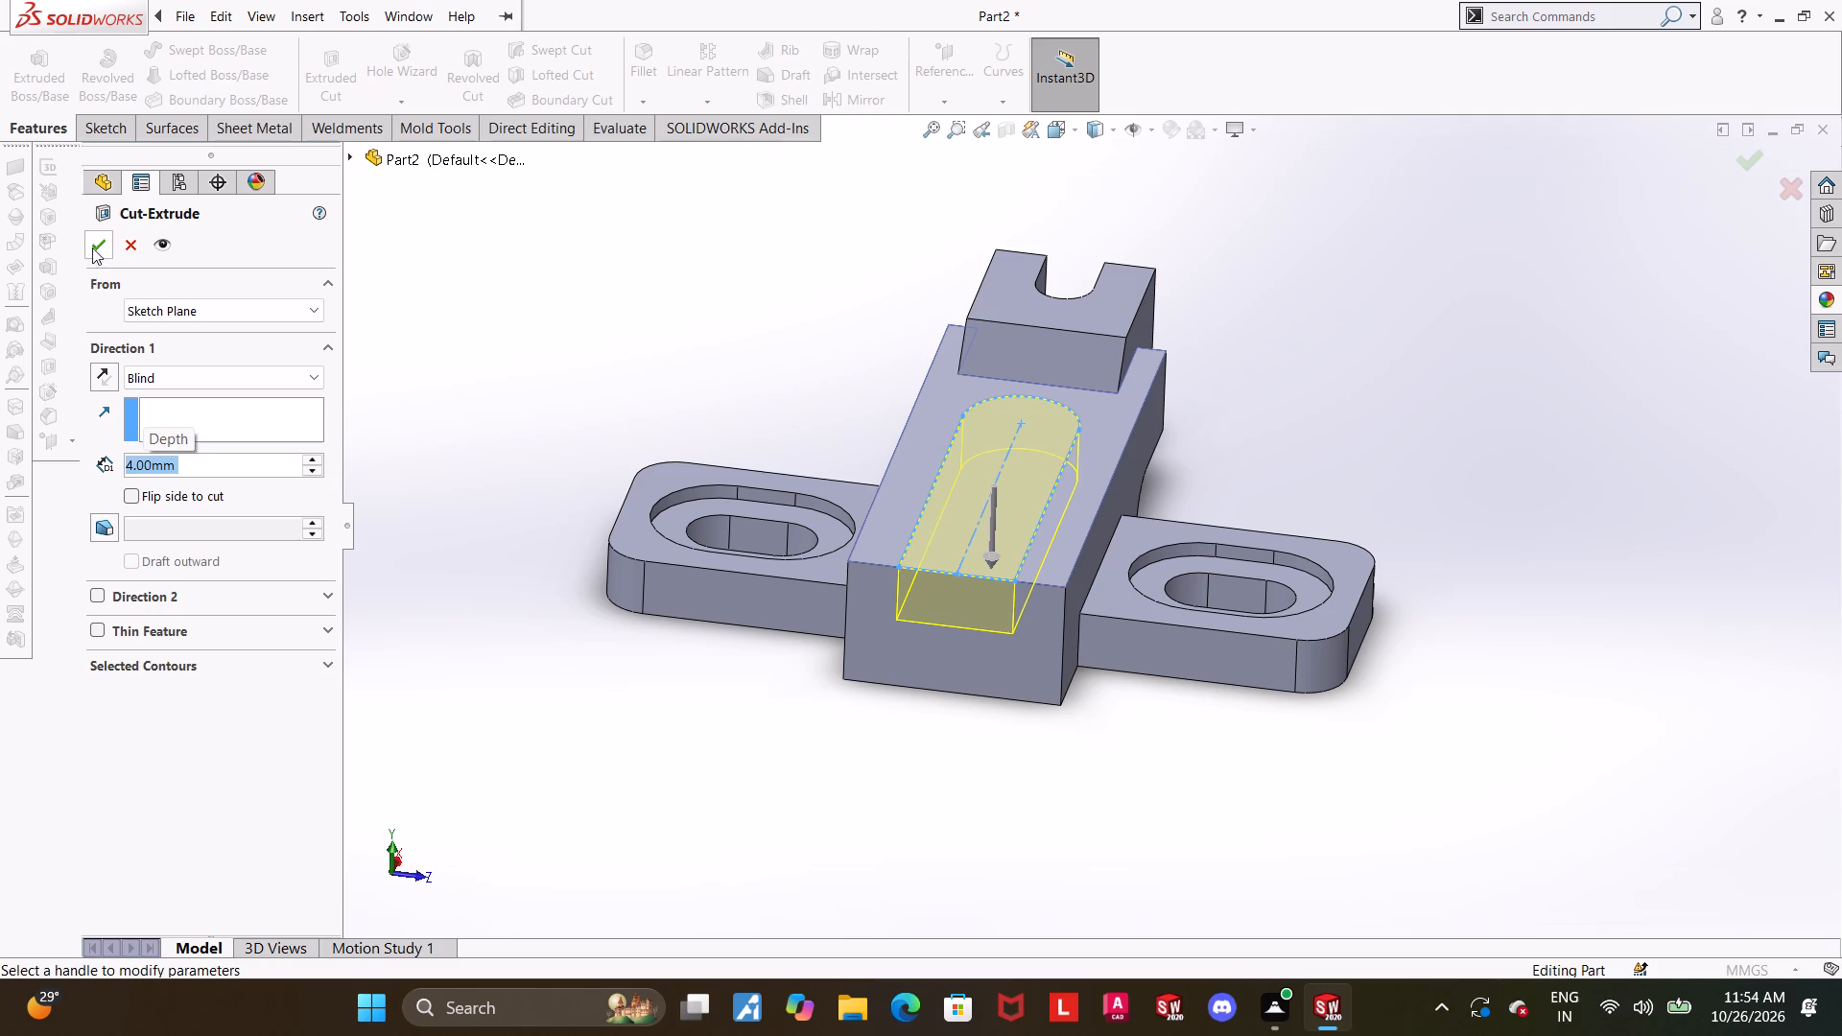
pyautogui.click(92, 244)
pyautogui.click(1284, 361)
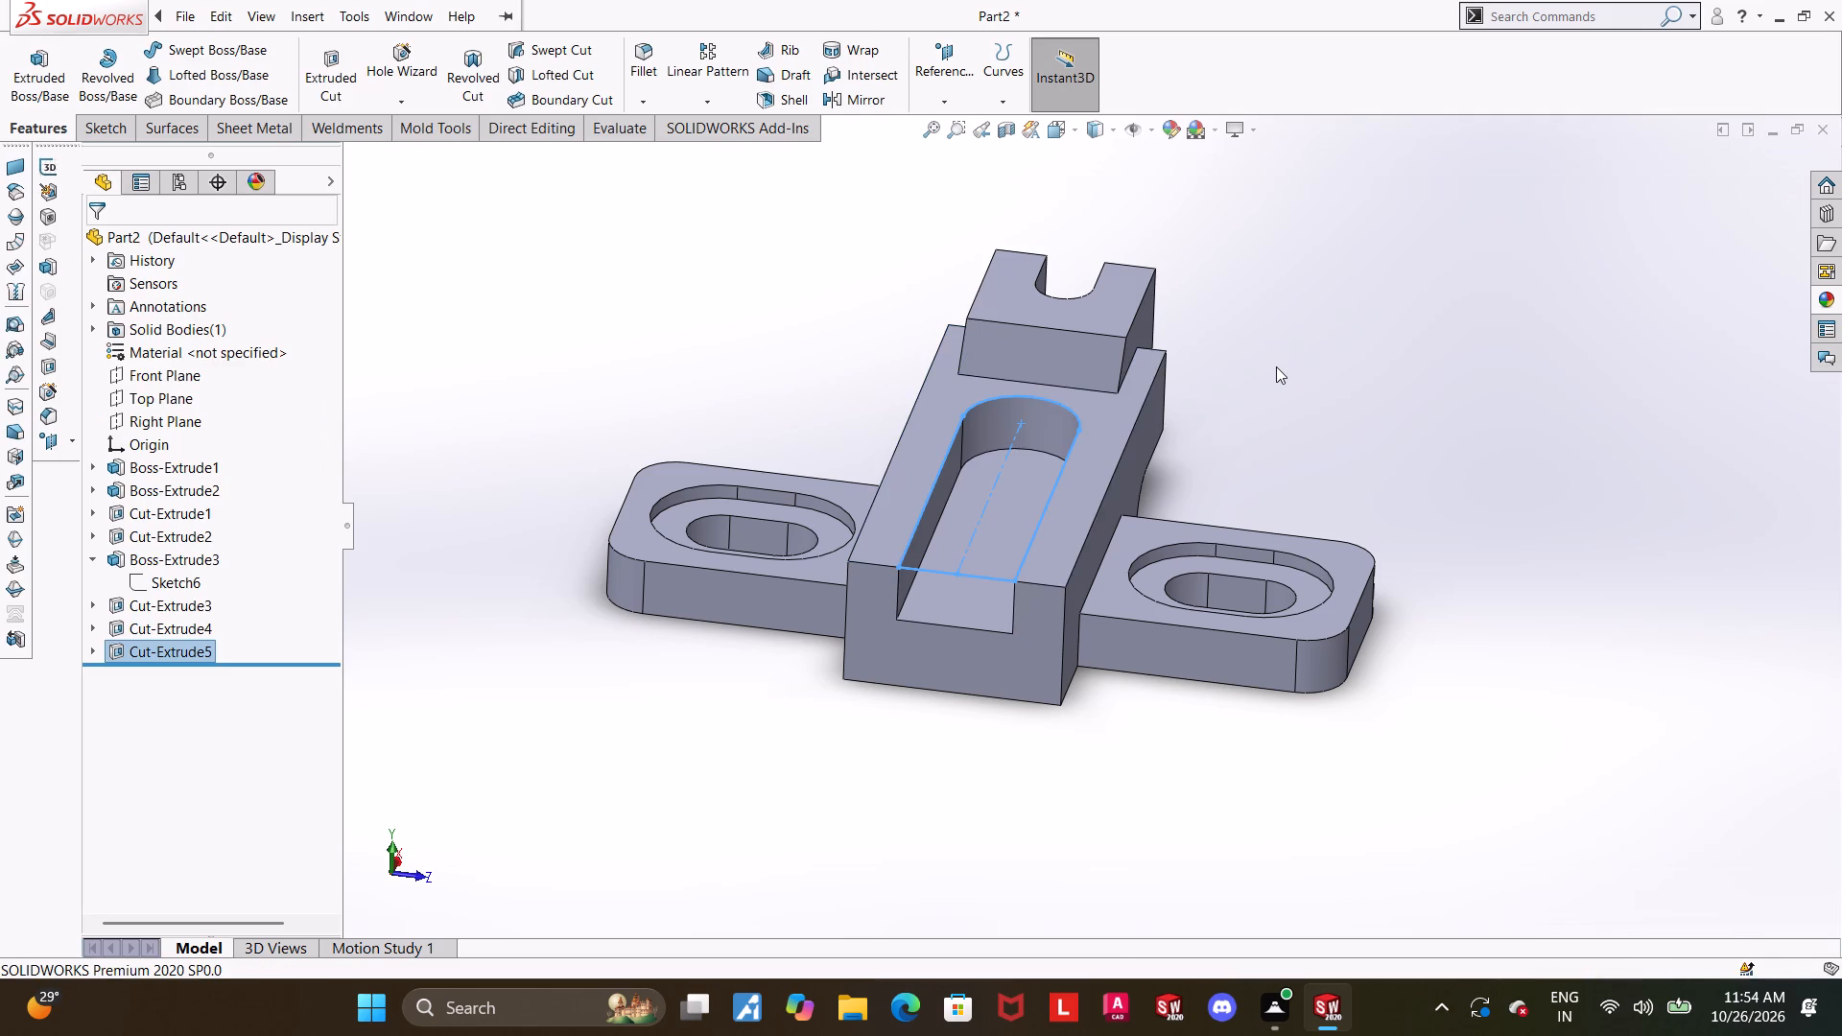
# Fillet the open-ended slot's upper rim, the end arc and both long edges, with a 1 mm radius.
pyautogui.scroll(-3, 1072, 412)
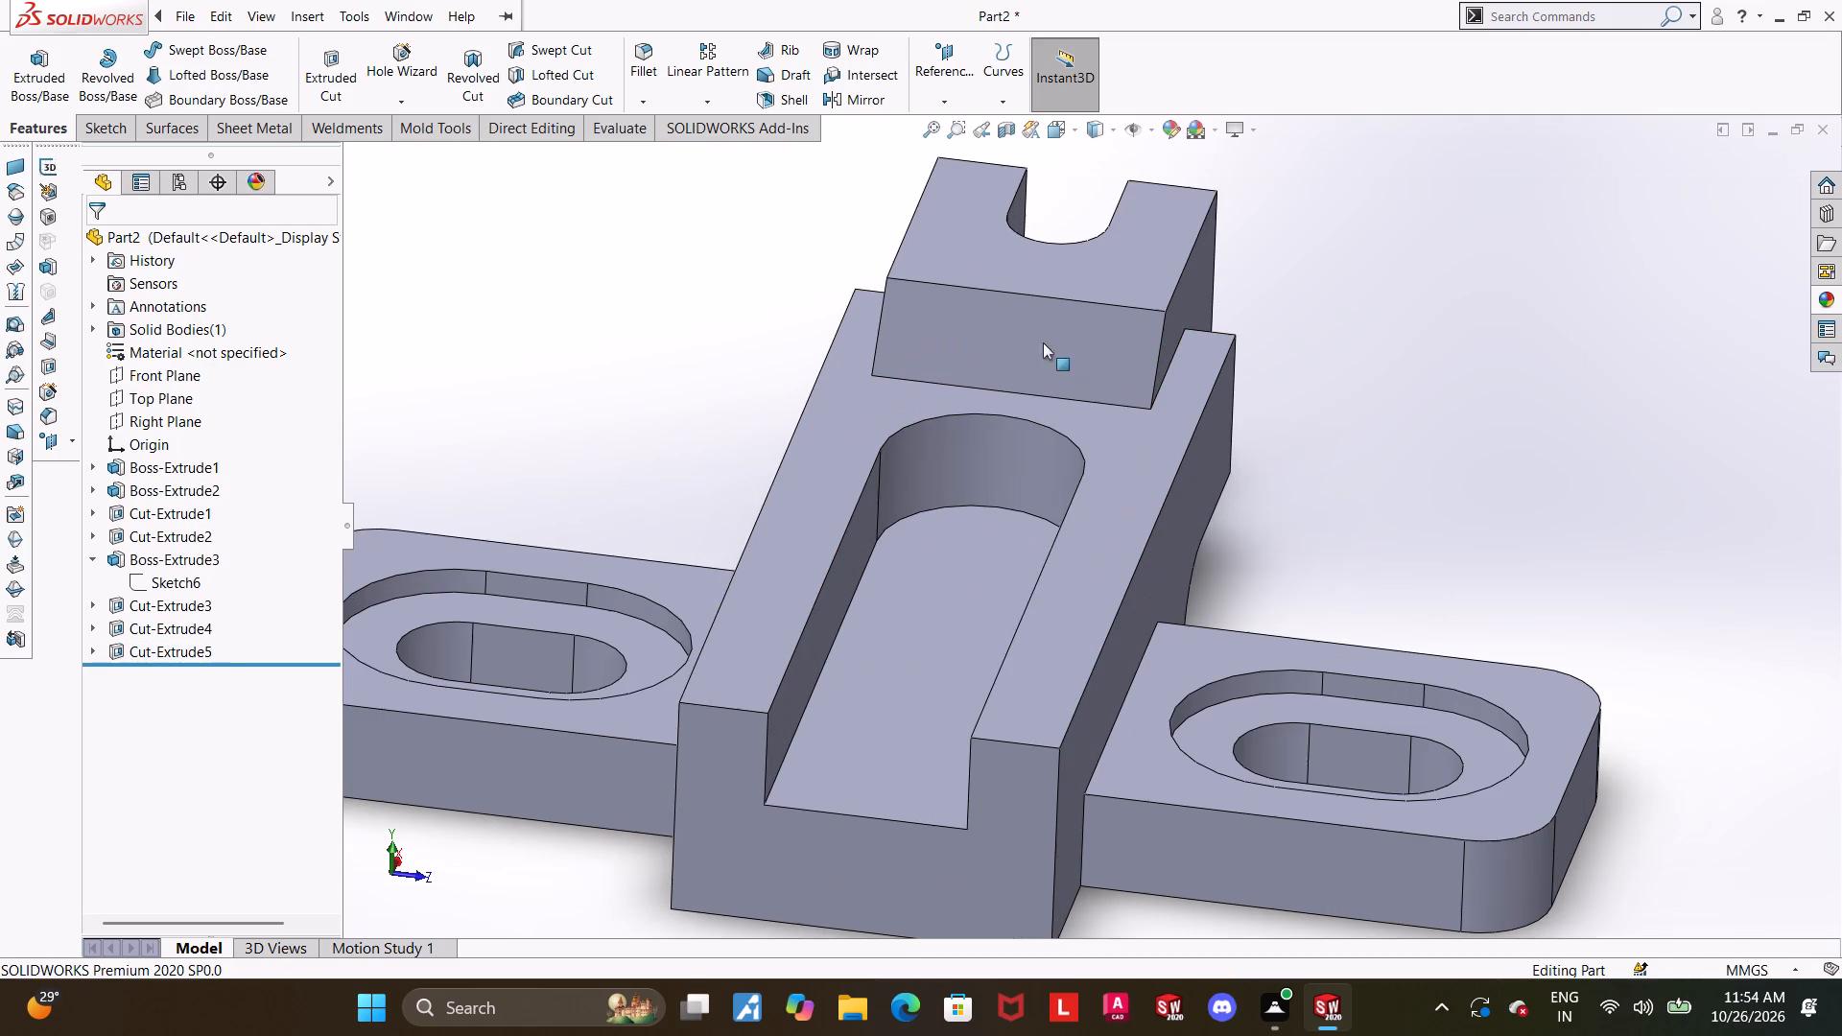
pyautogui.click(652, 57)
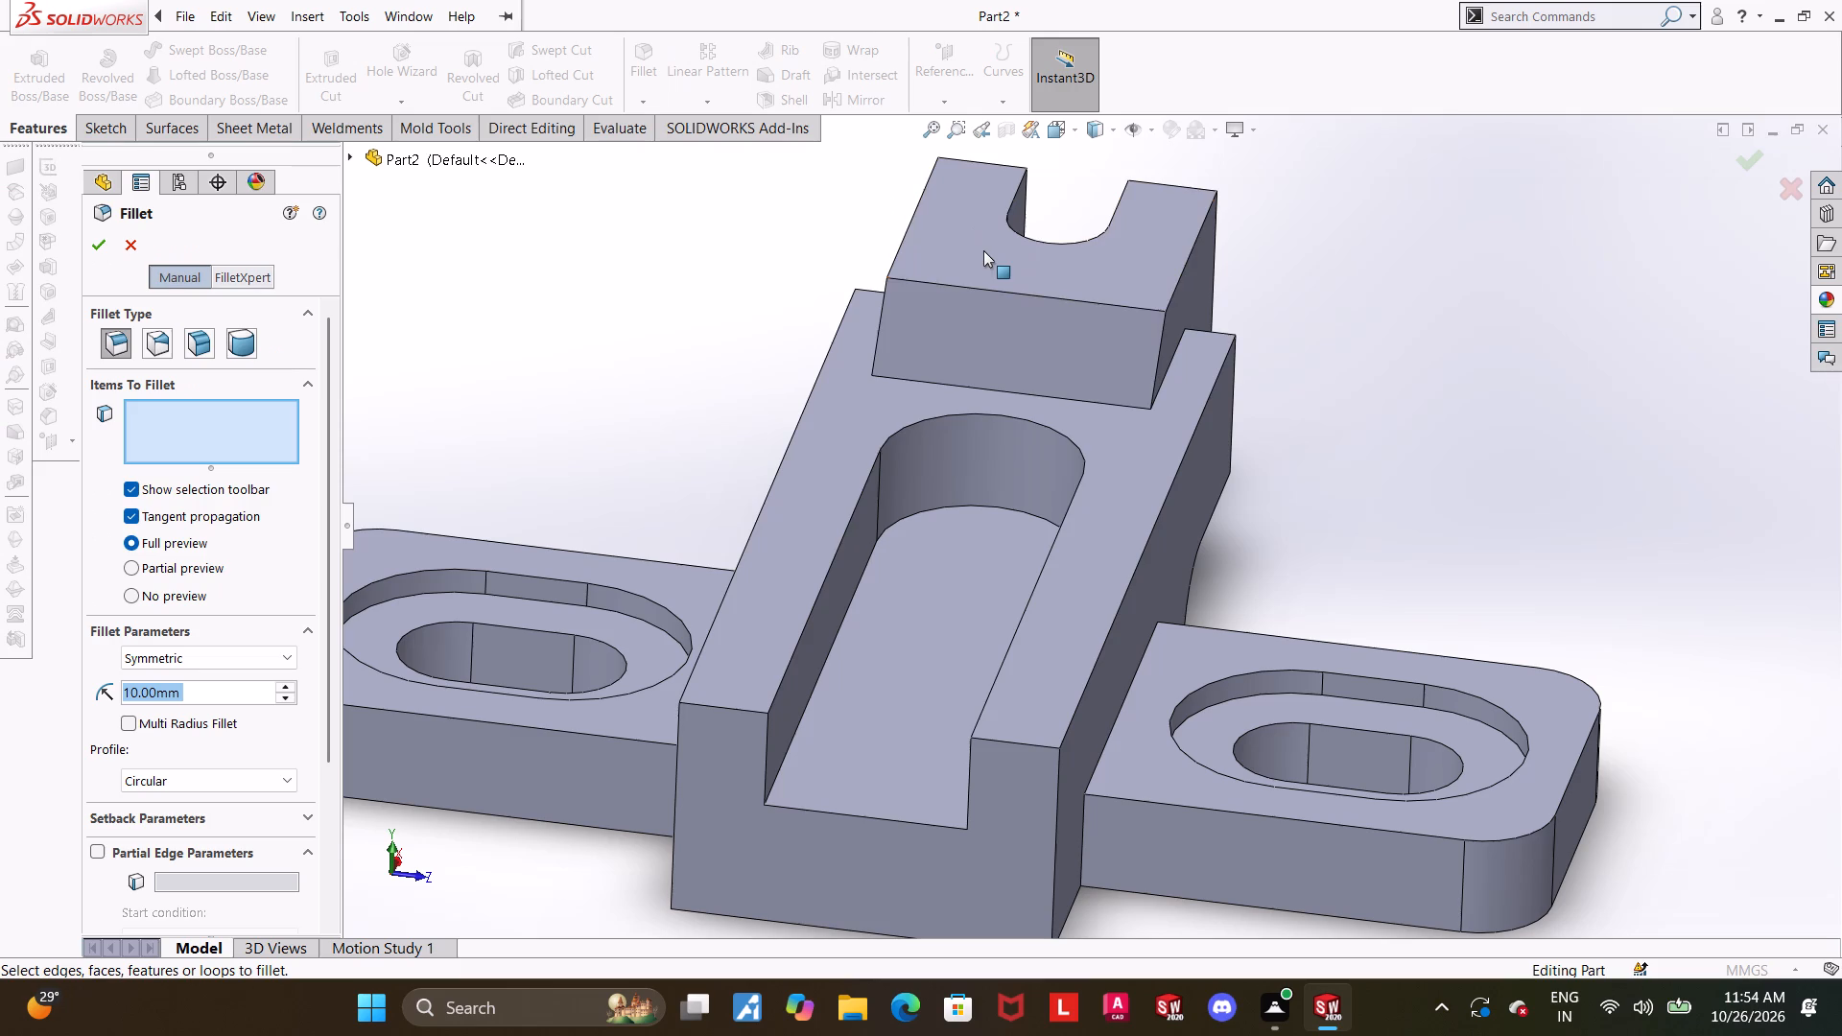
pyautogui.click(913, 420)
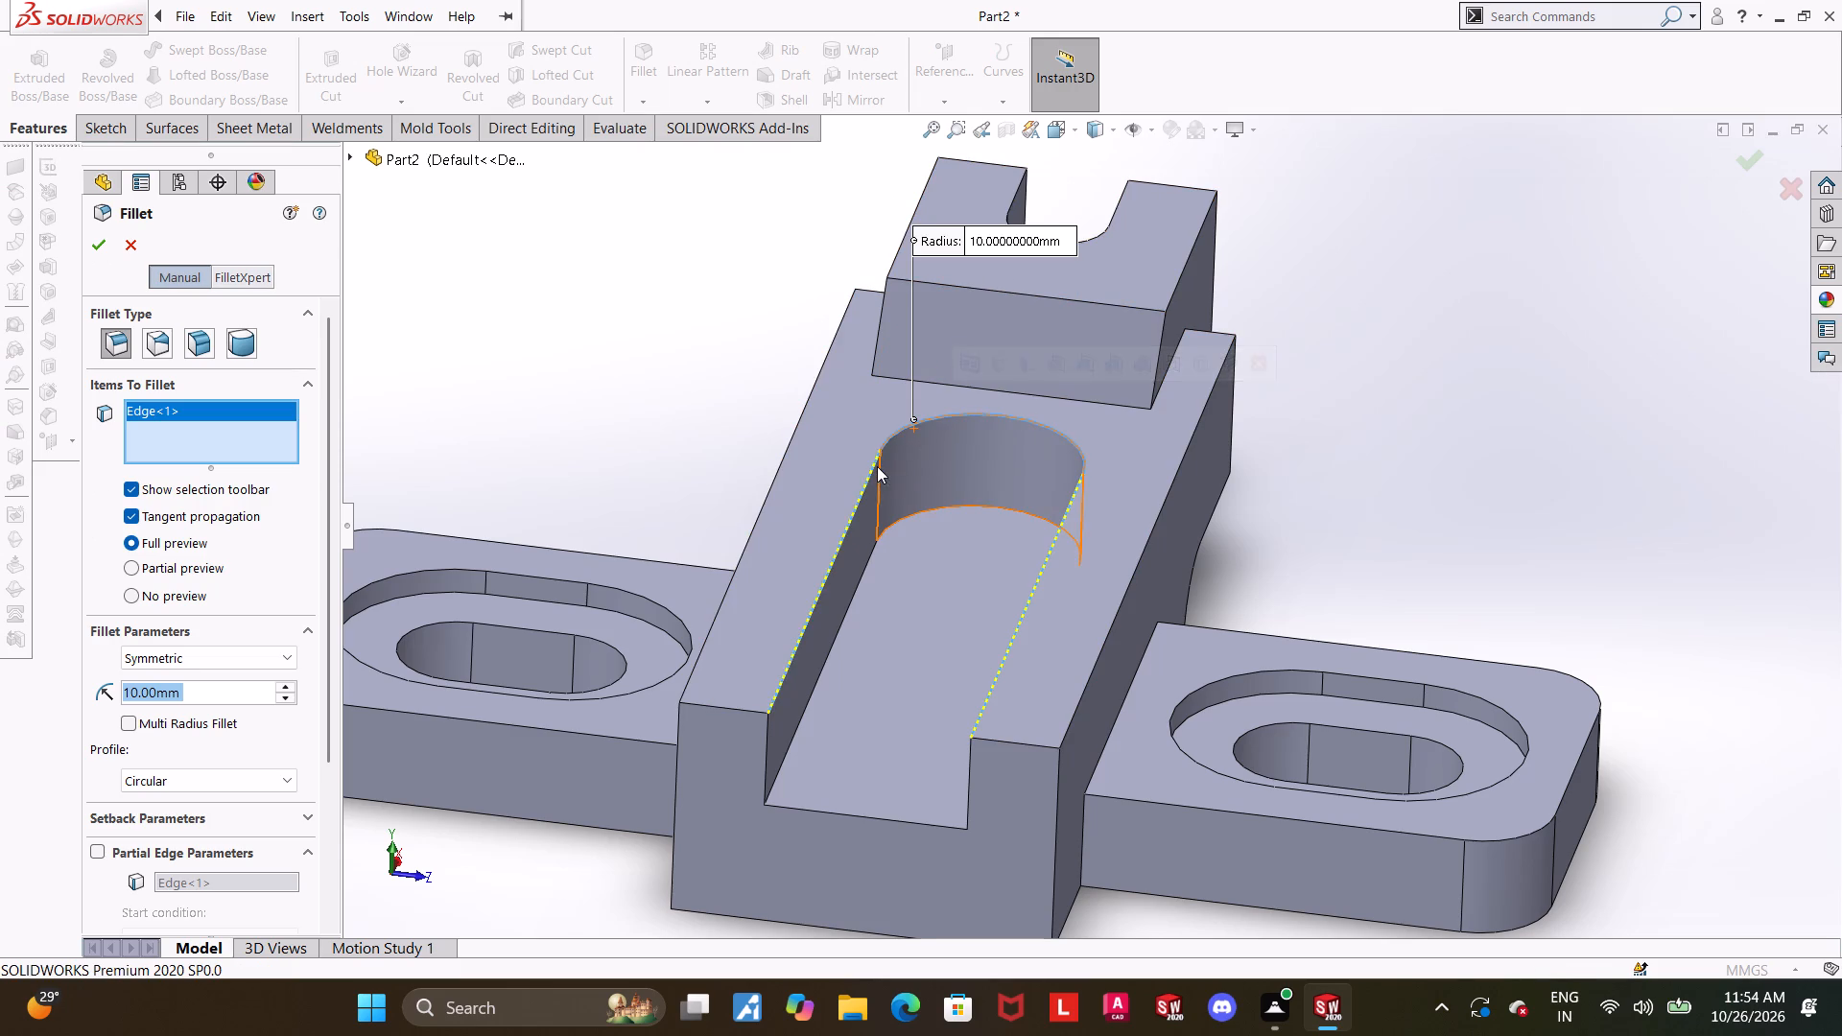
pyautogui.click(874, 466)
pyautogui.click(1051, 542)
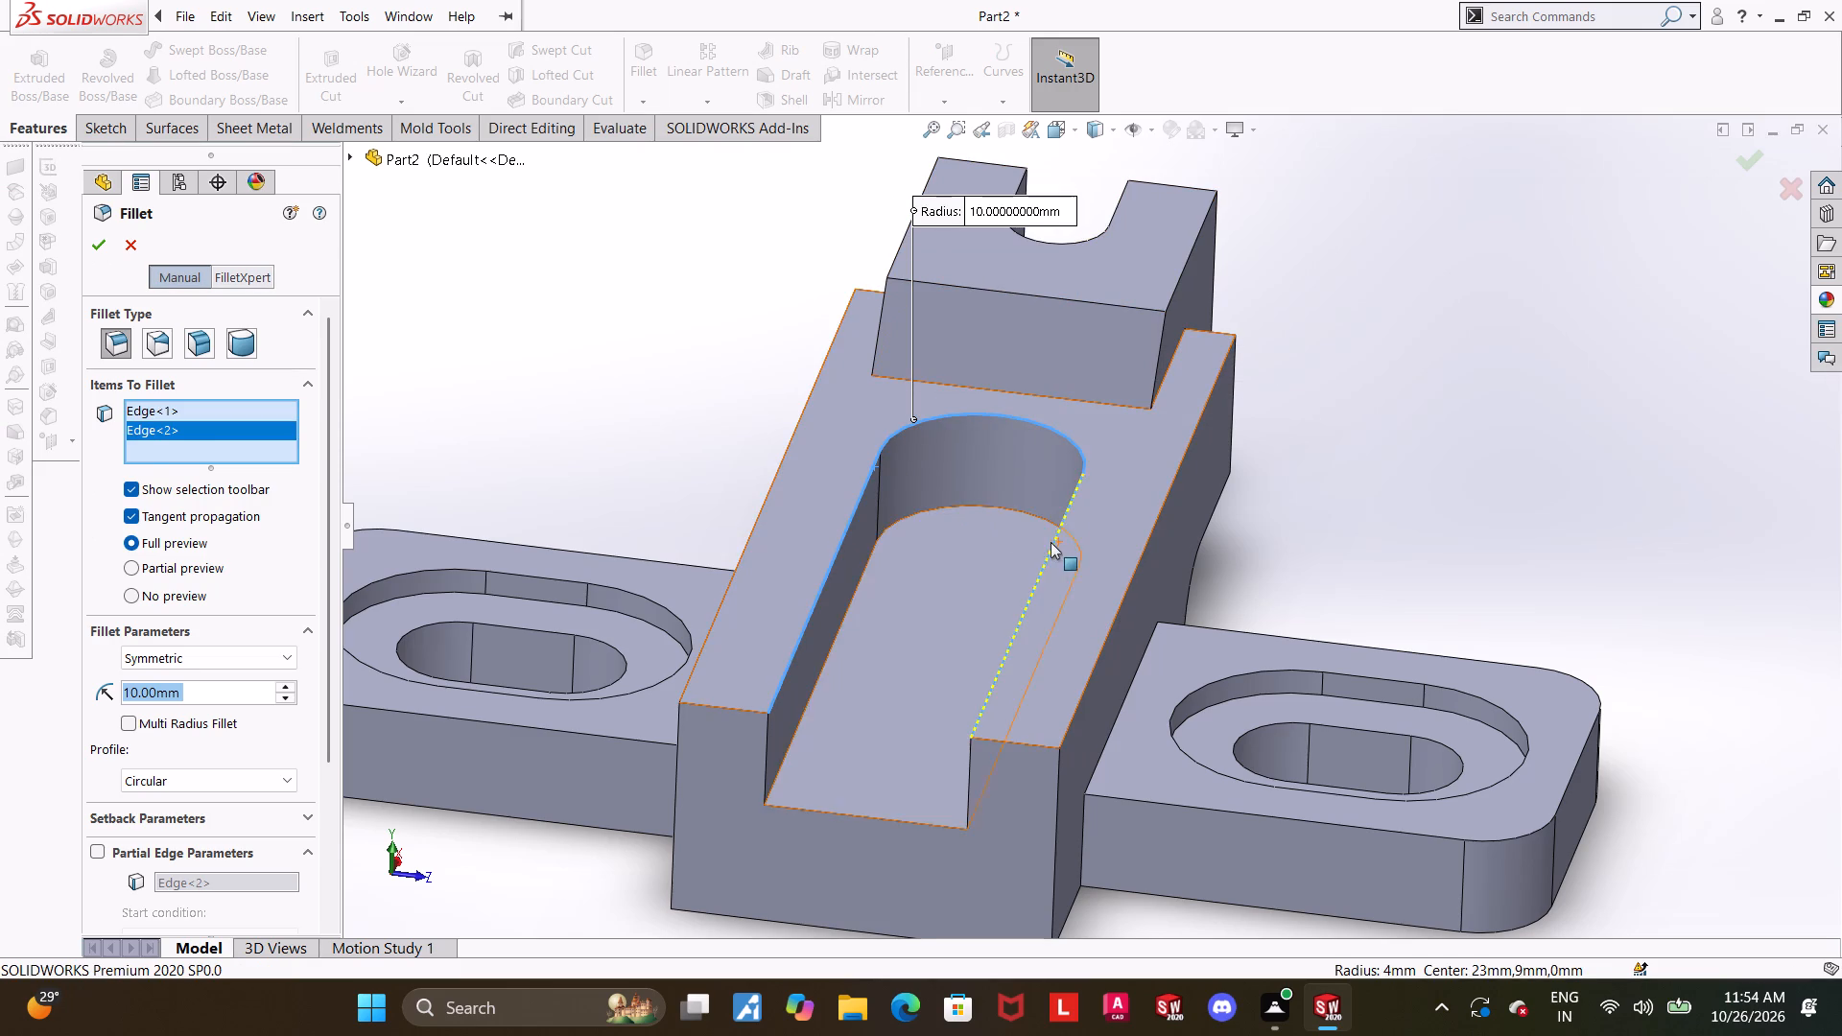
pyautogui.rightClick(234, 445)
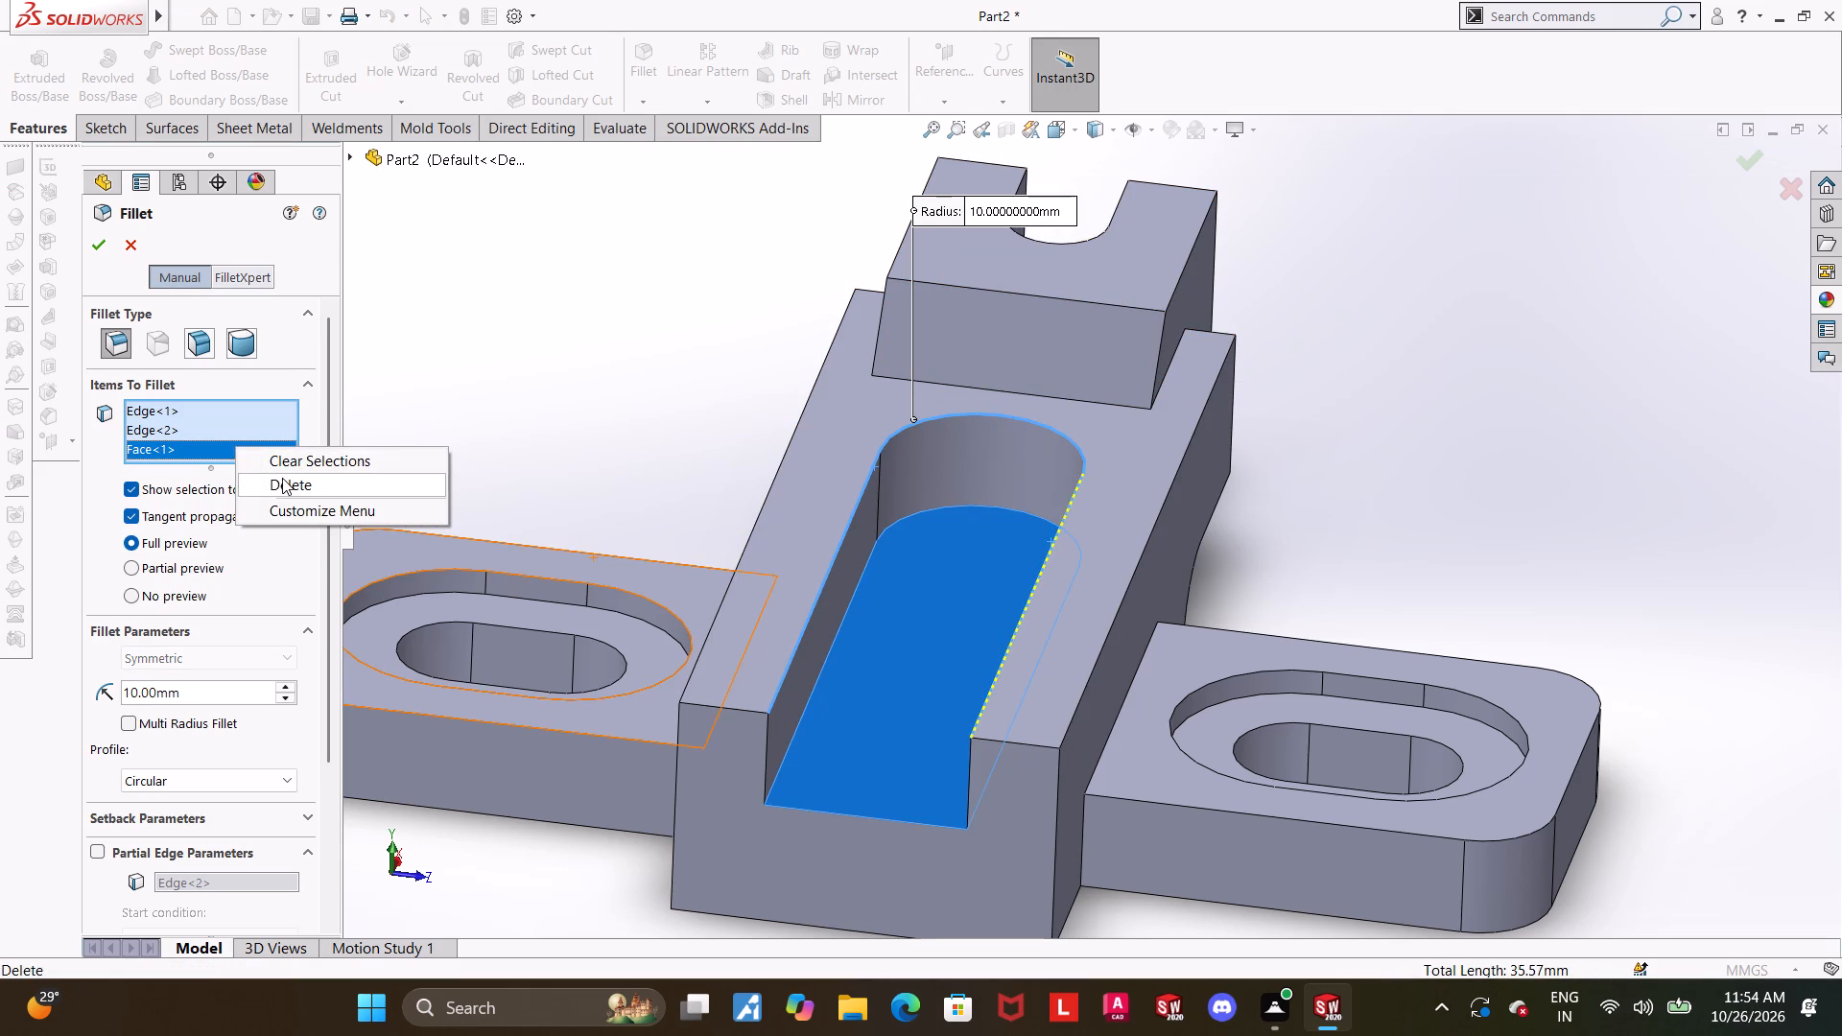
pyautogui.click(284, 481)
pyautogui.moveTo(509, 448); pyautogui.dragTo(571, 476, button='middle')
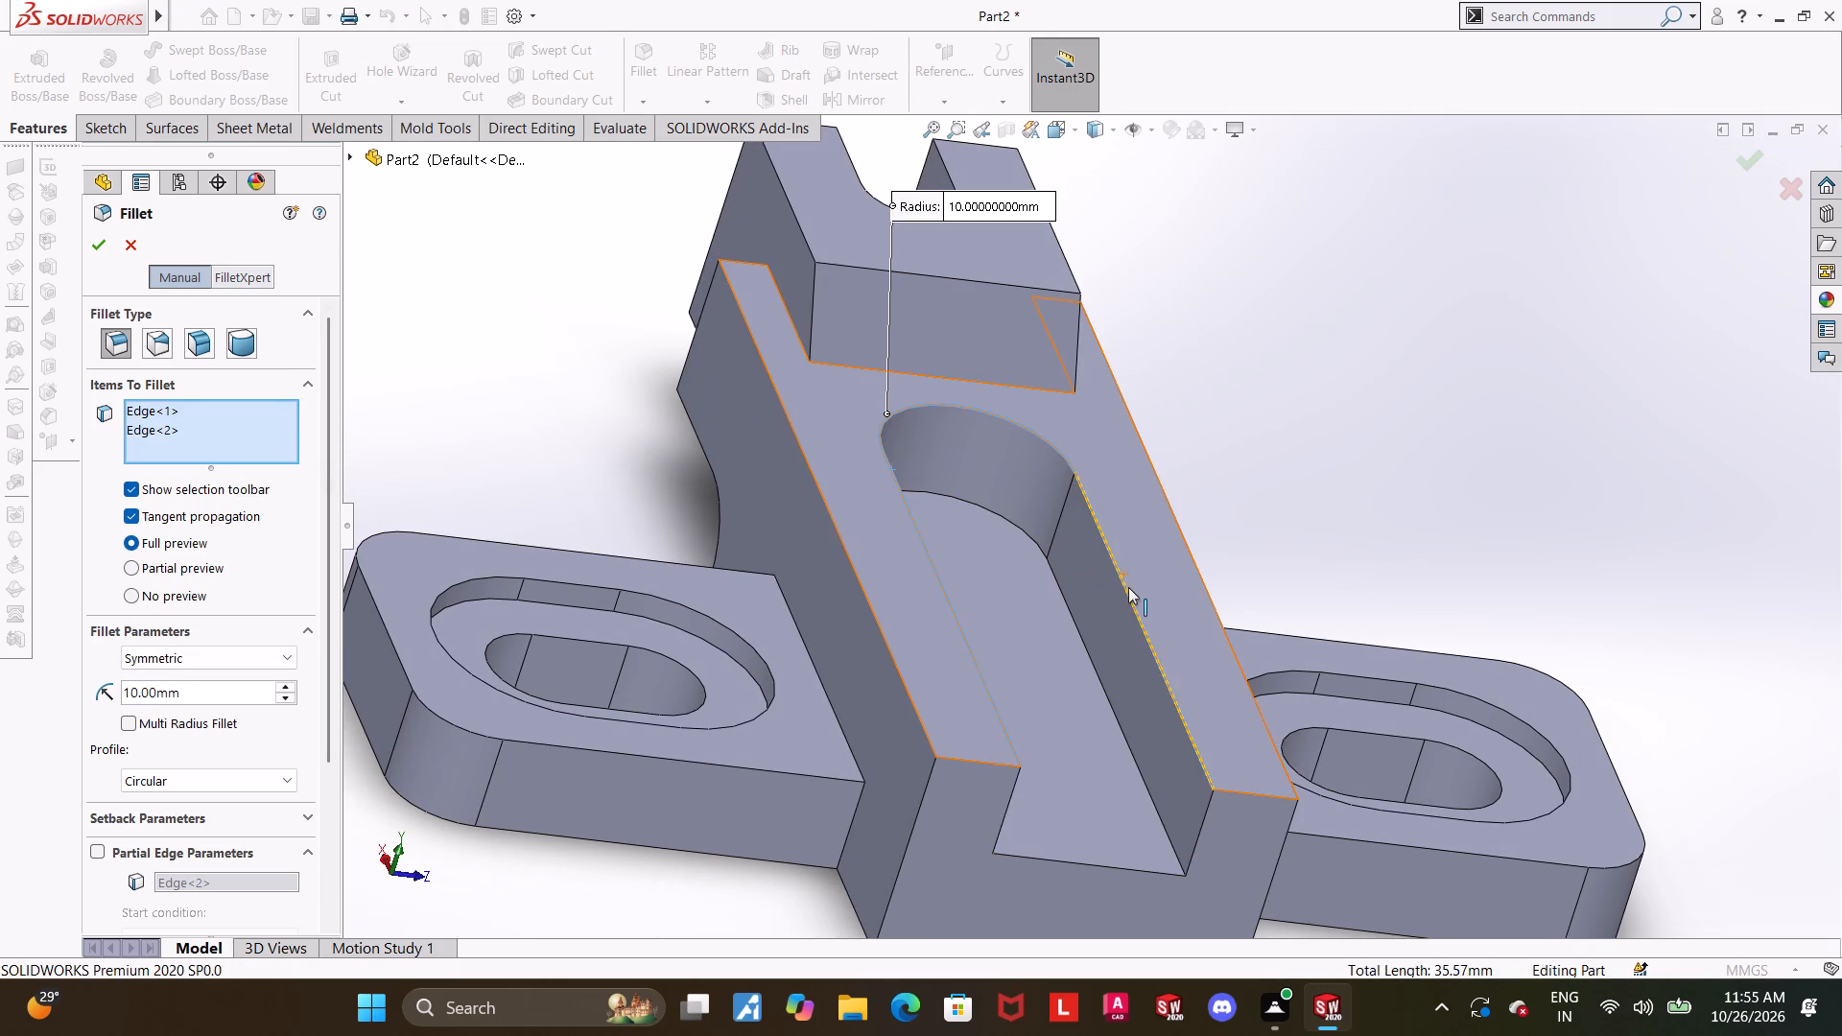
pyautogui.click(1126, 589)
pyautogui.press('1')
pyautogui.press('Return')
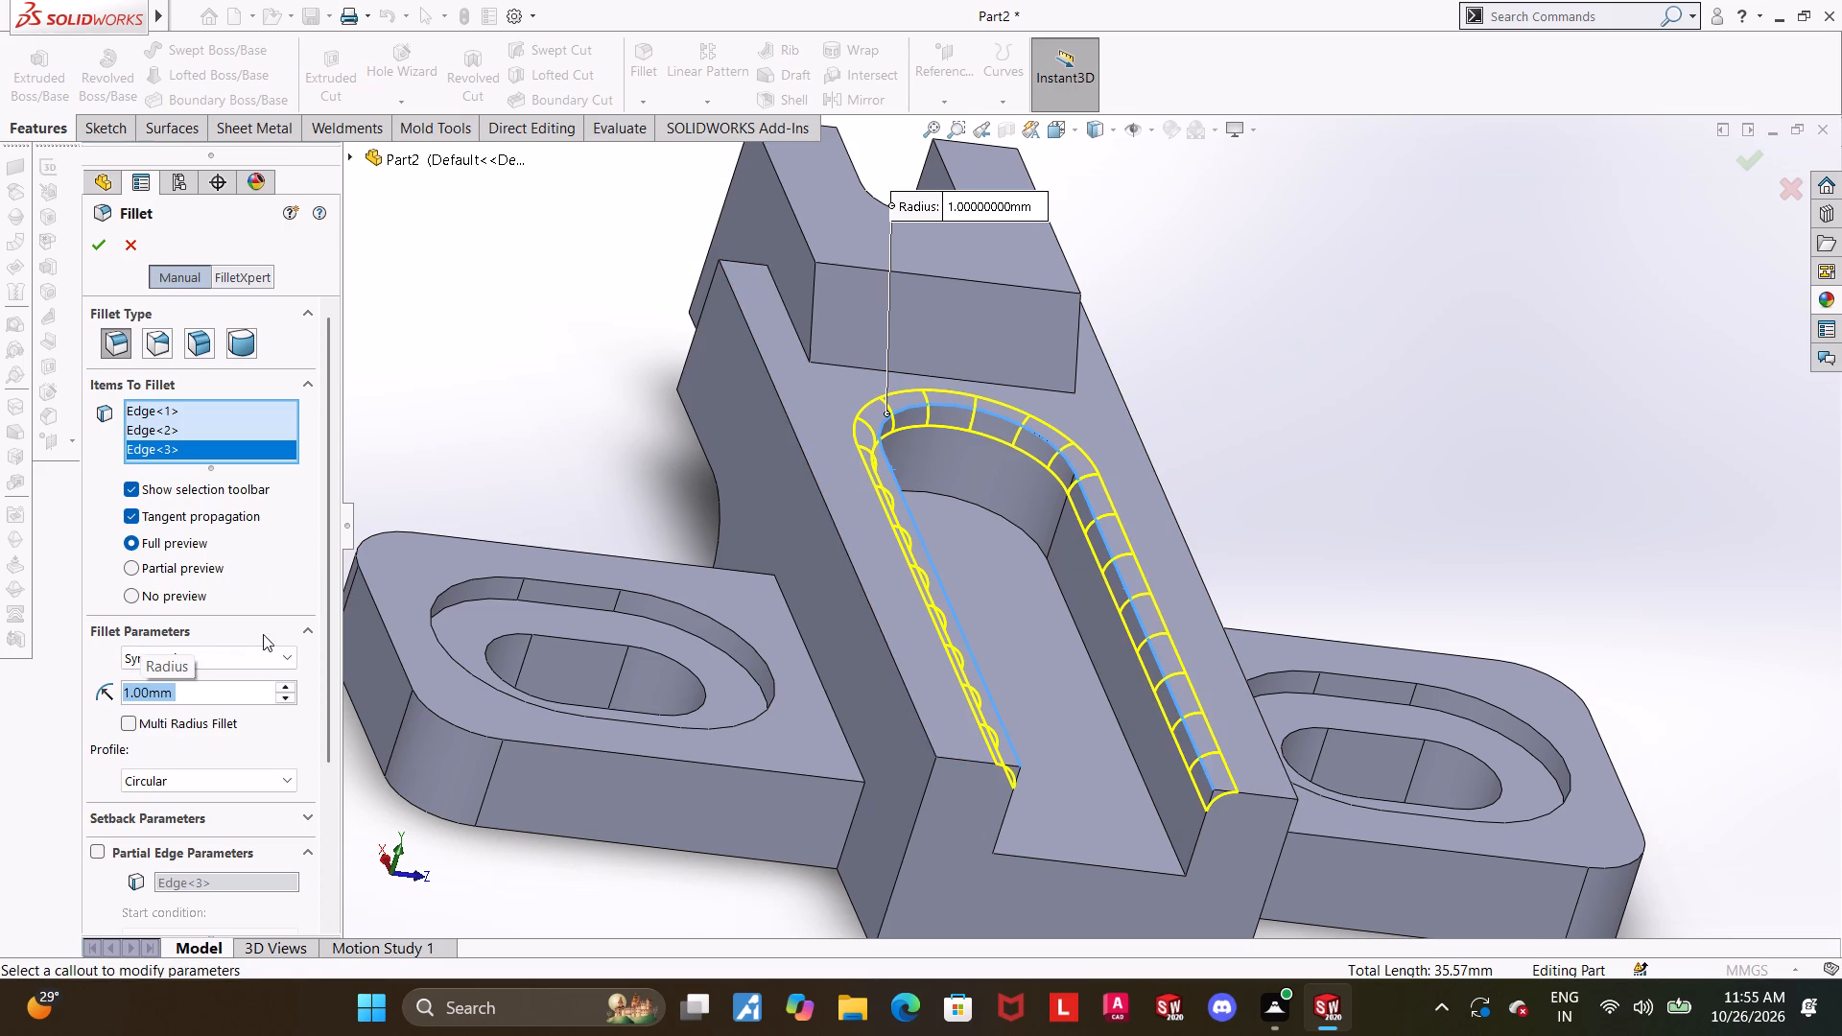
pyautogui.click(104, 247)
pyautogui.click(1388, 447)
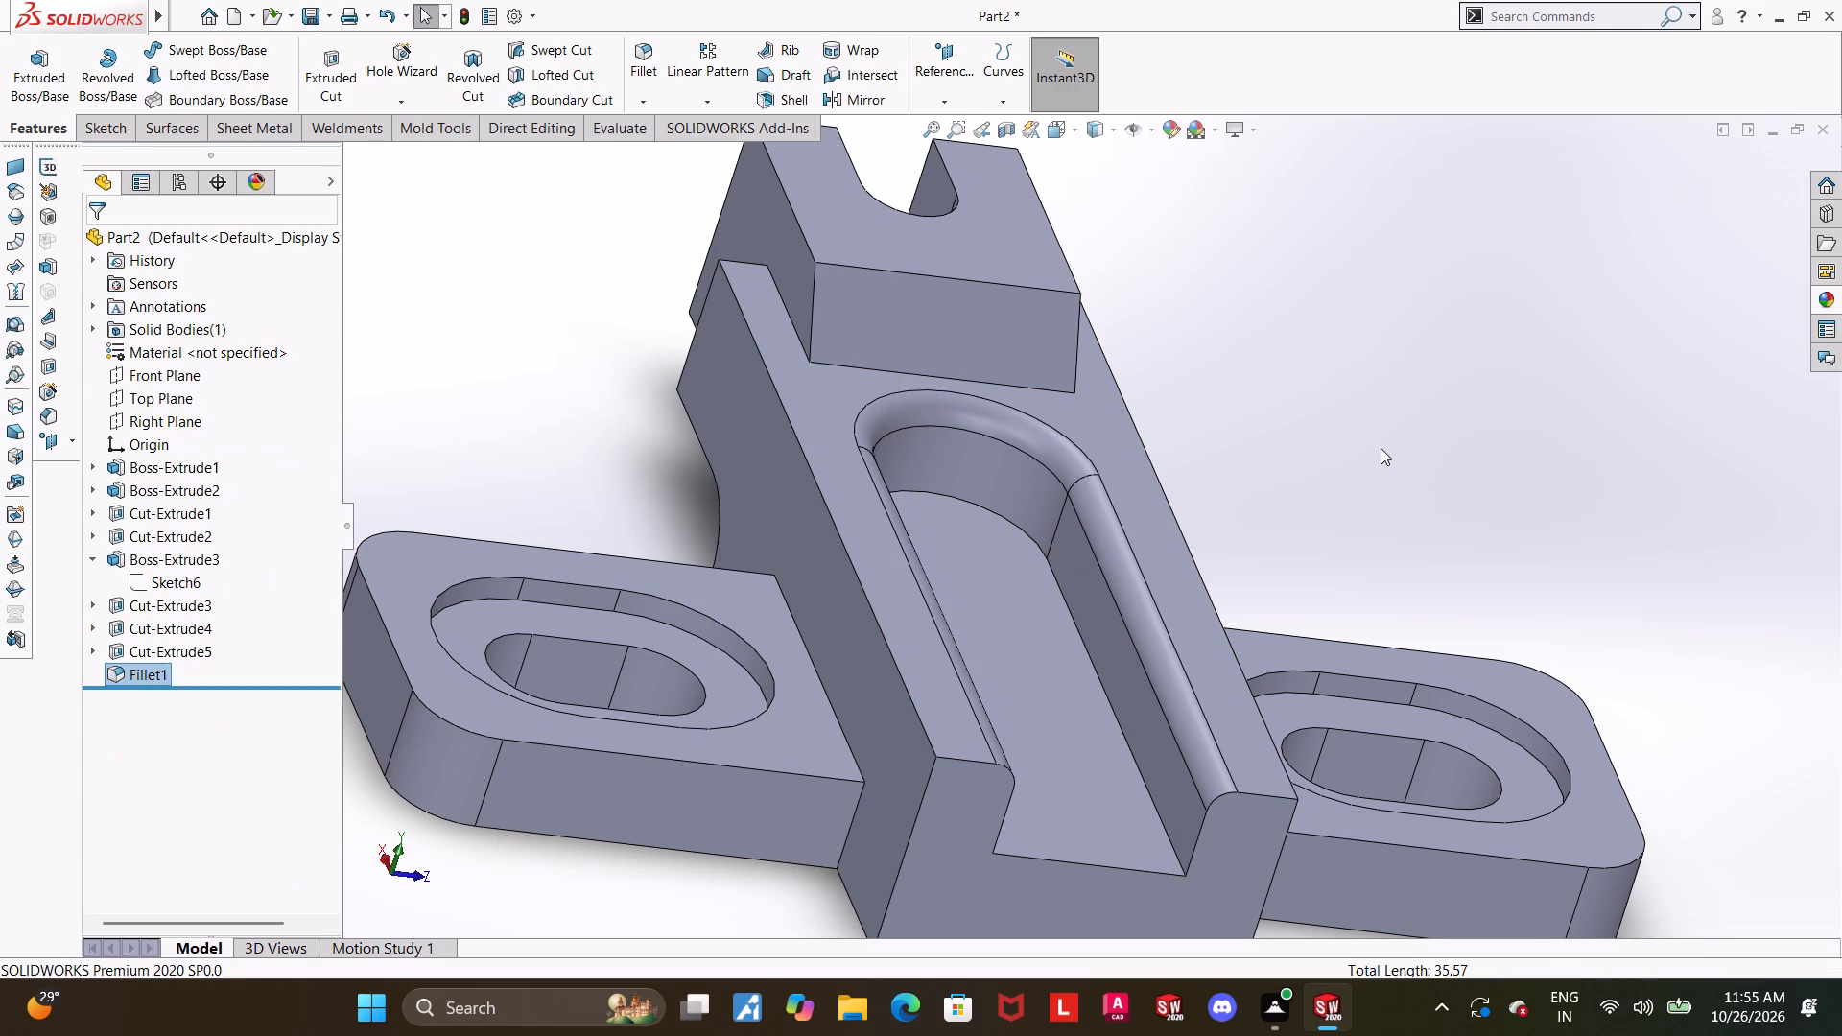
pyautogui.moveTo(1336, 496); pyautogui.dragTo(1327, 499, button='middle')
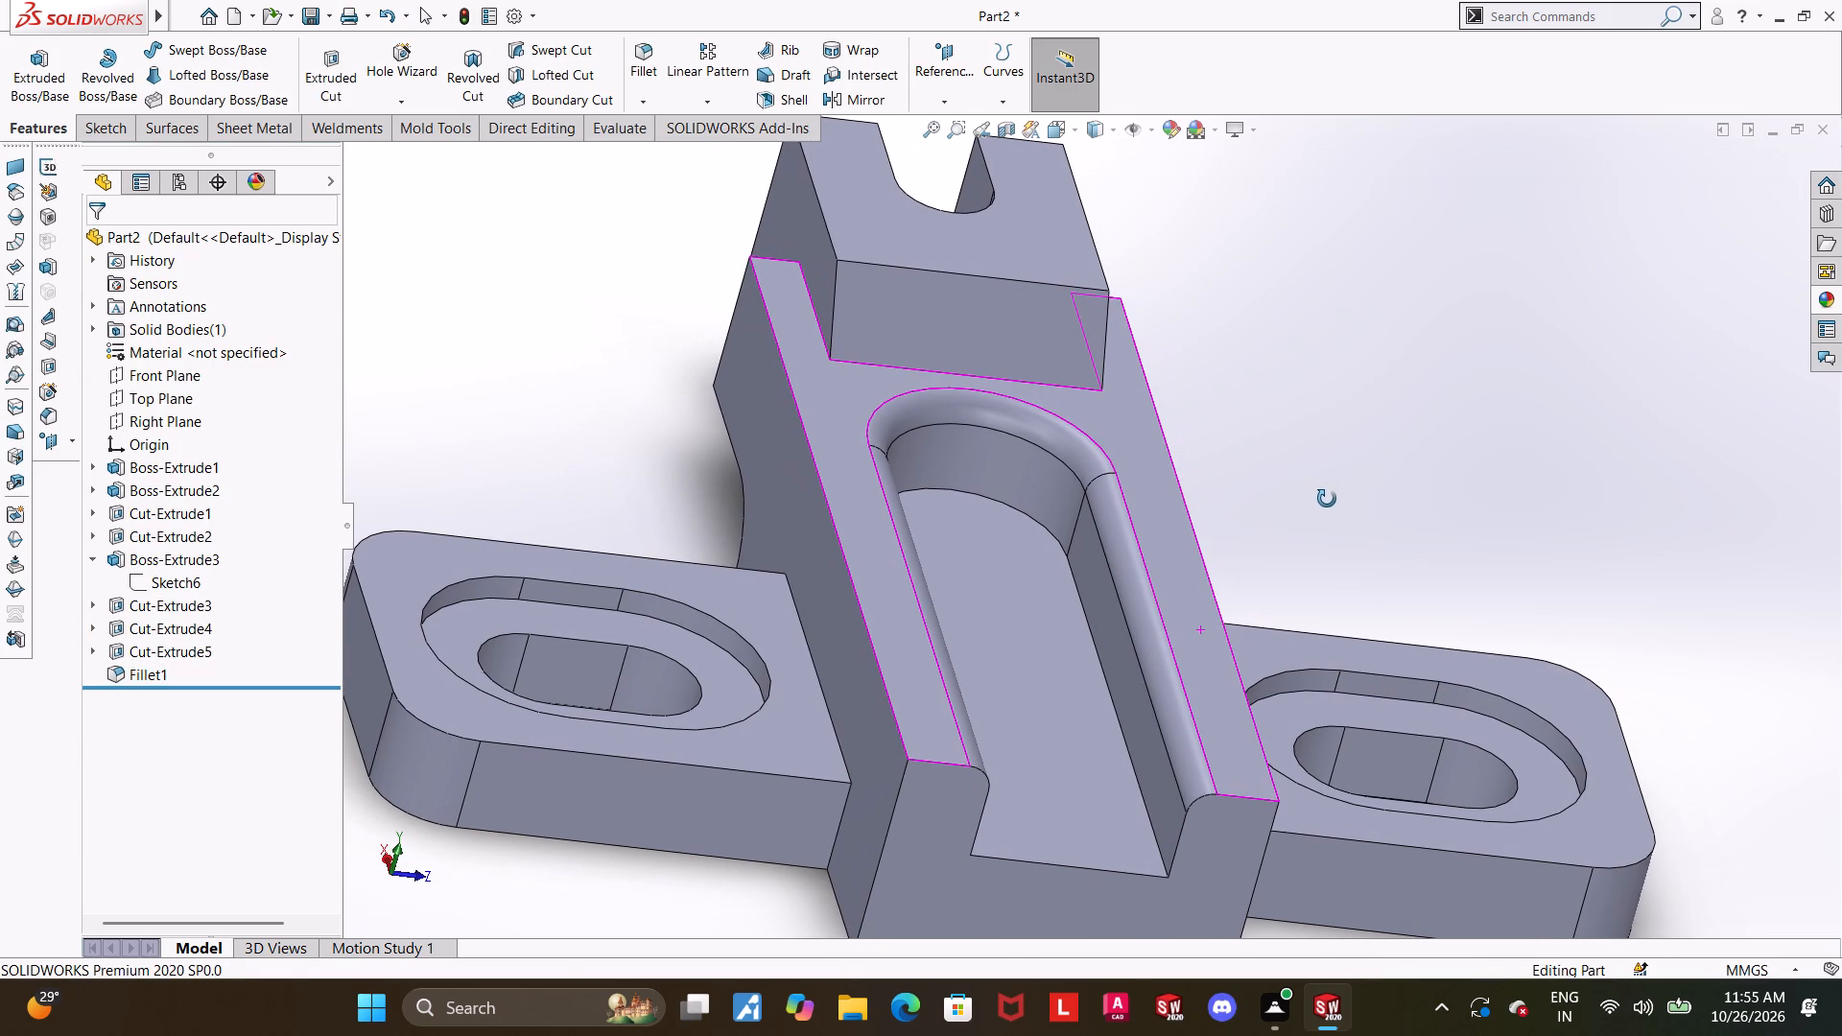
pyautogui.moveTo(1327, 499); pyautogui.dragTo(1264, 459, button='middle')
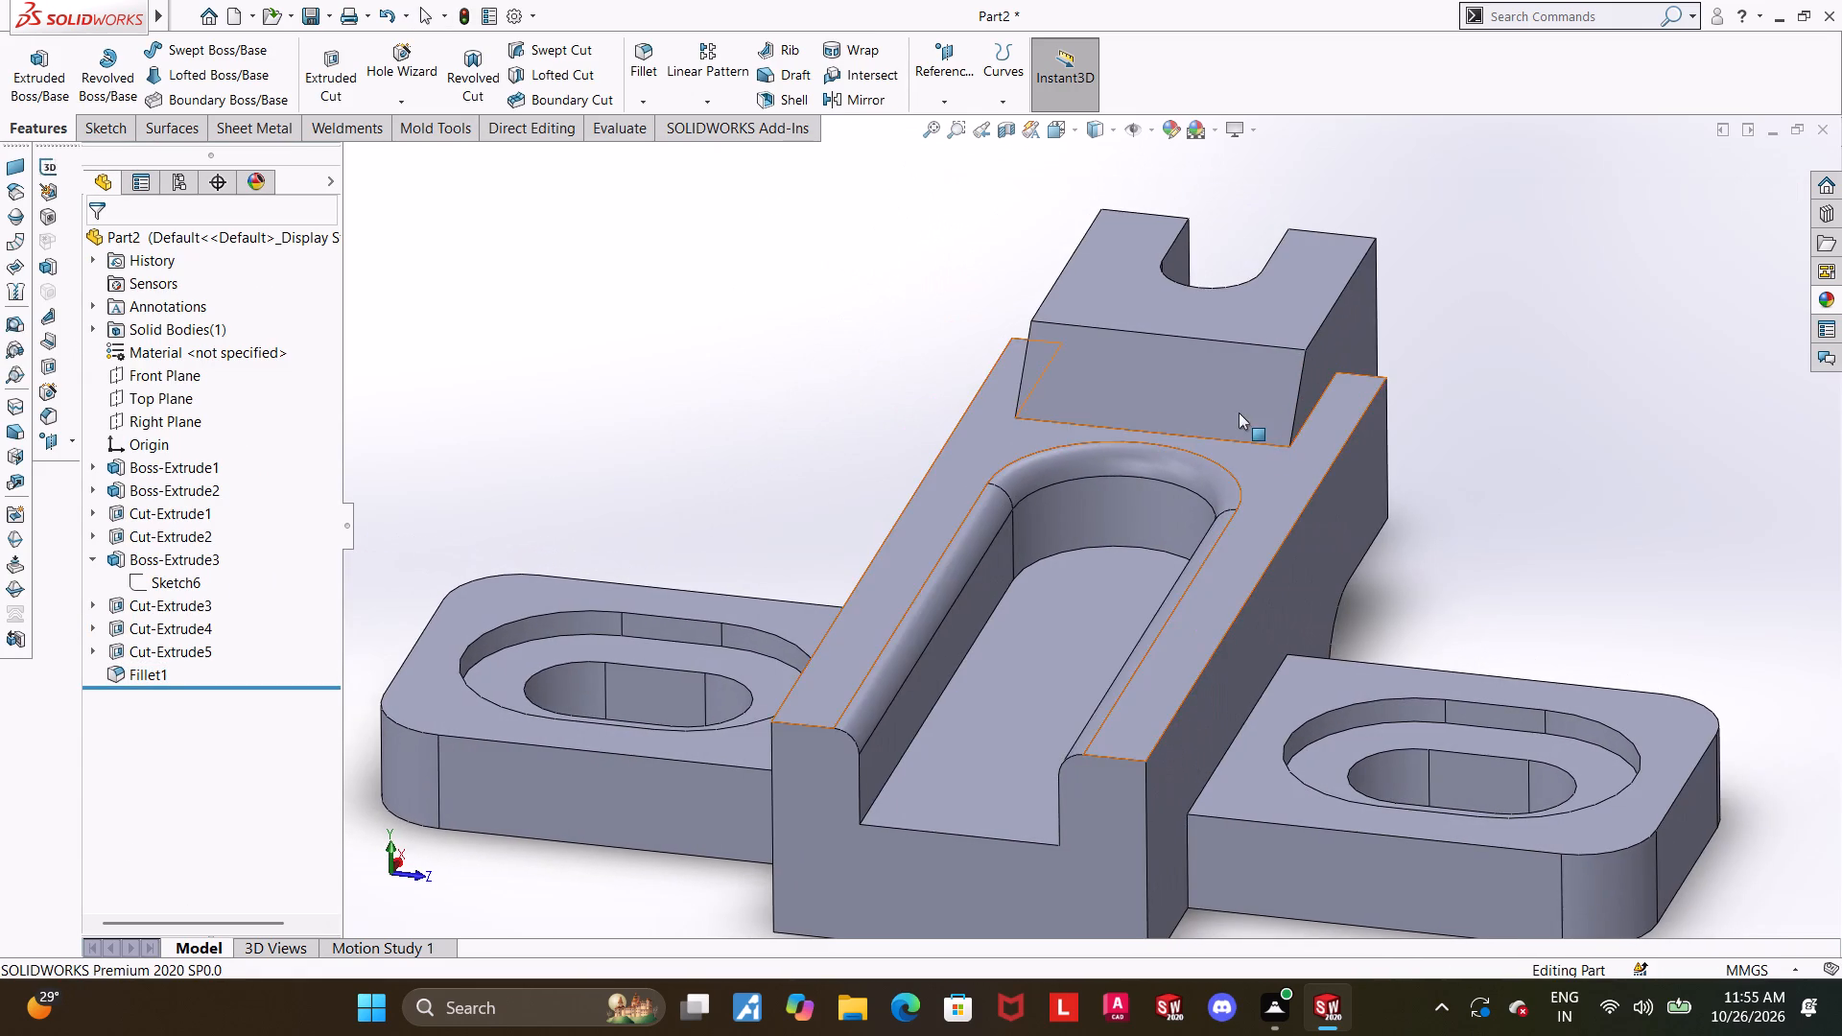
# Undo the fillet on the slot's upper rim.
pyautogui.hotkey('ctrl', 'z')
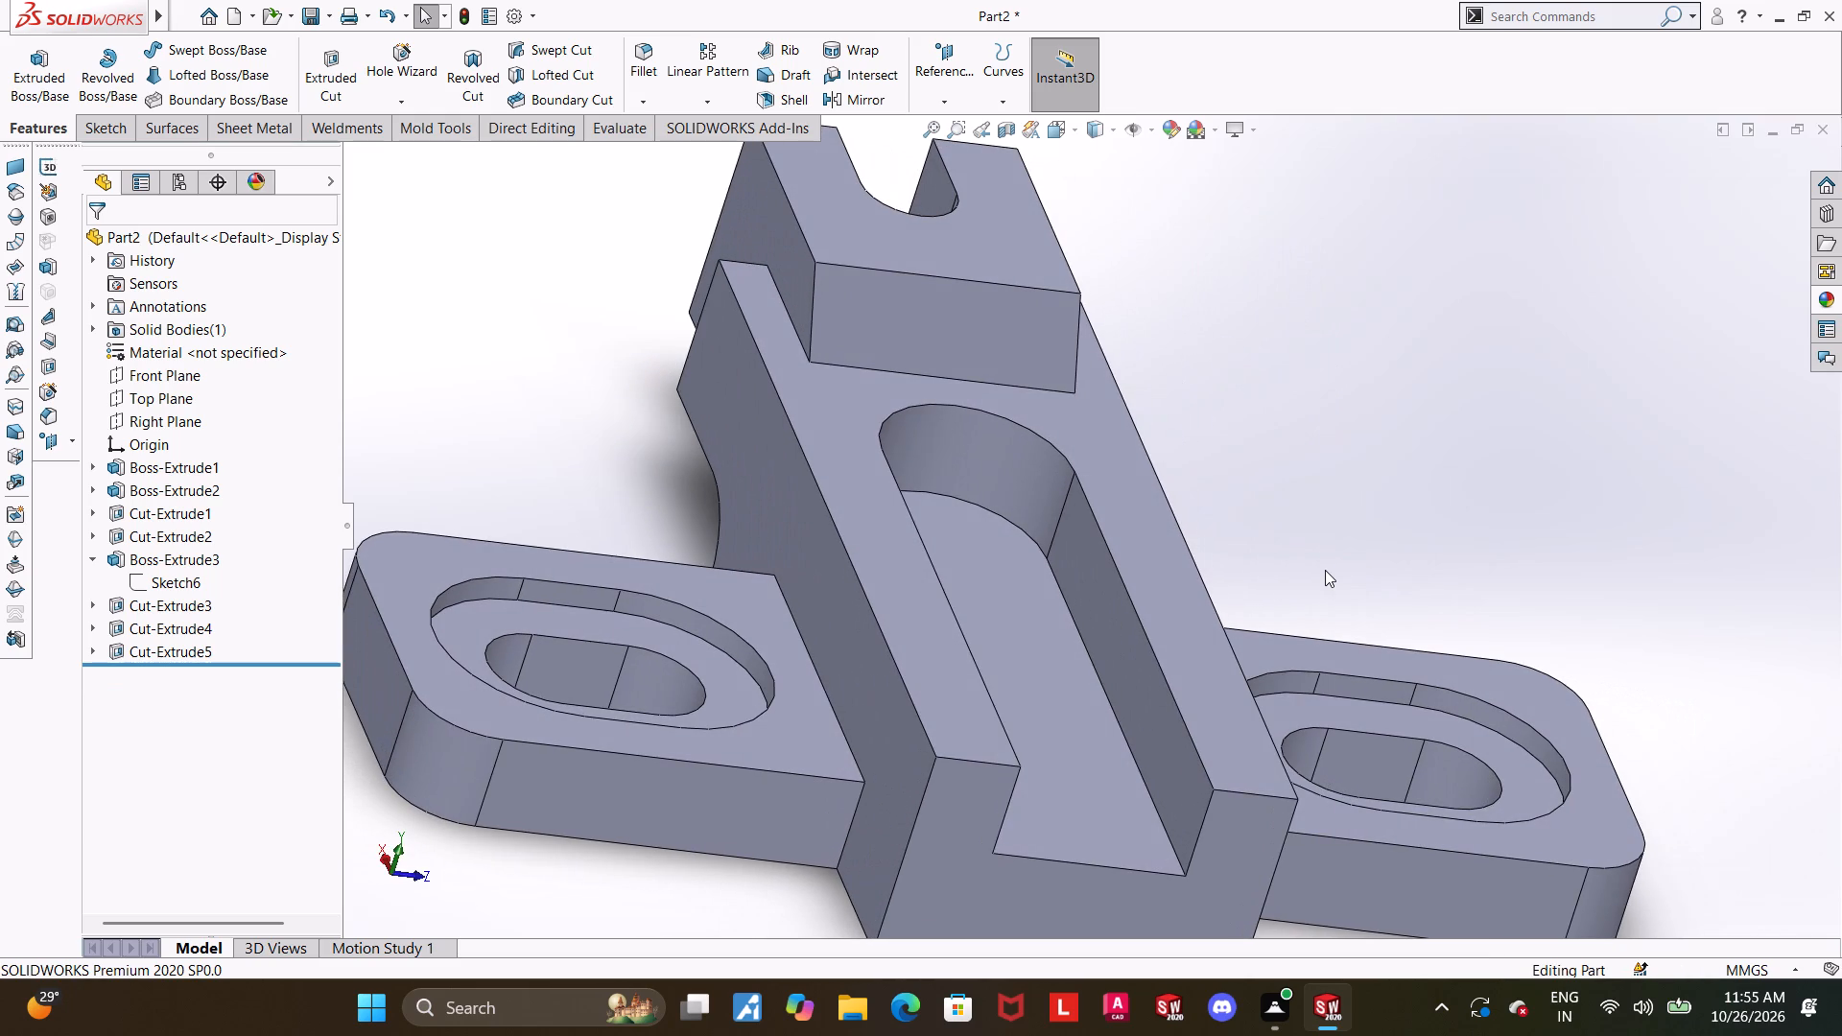
# Examine the open-ended slot and the raised end from several angles, including the Left view.
pyautogui.moveTo(1321, 570); pyautogui.dragTo(1343, 558, button='middle')
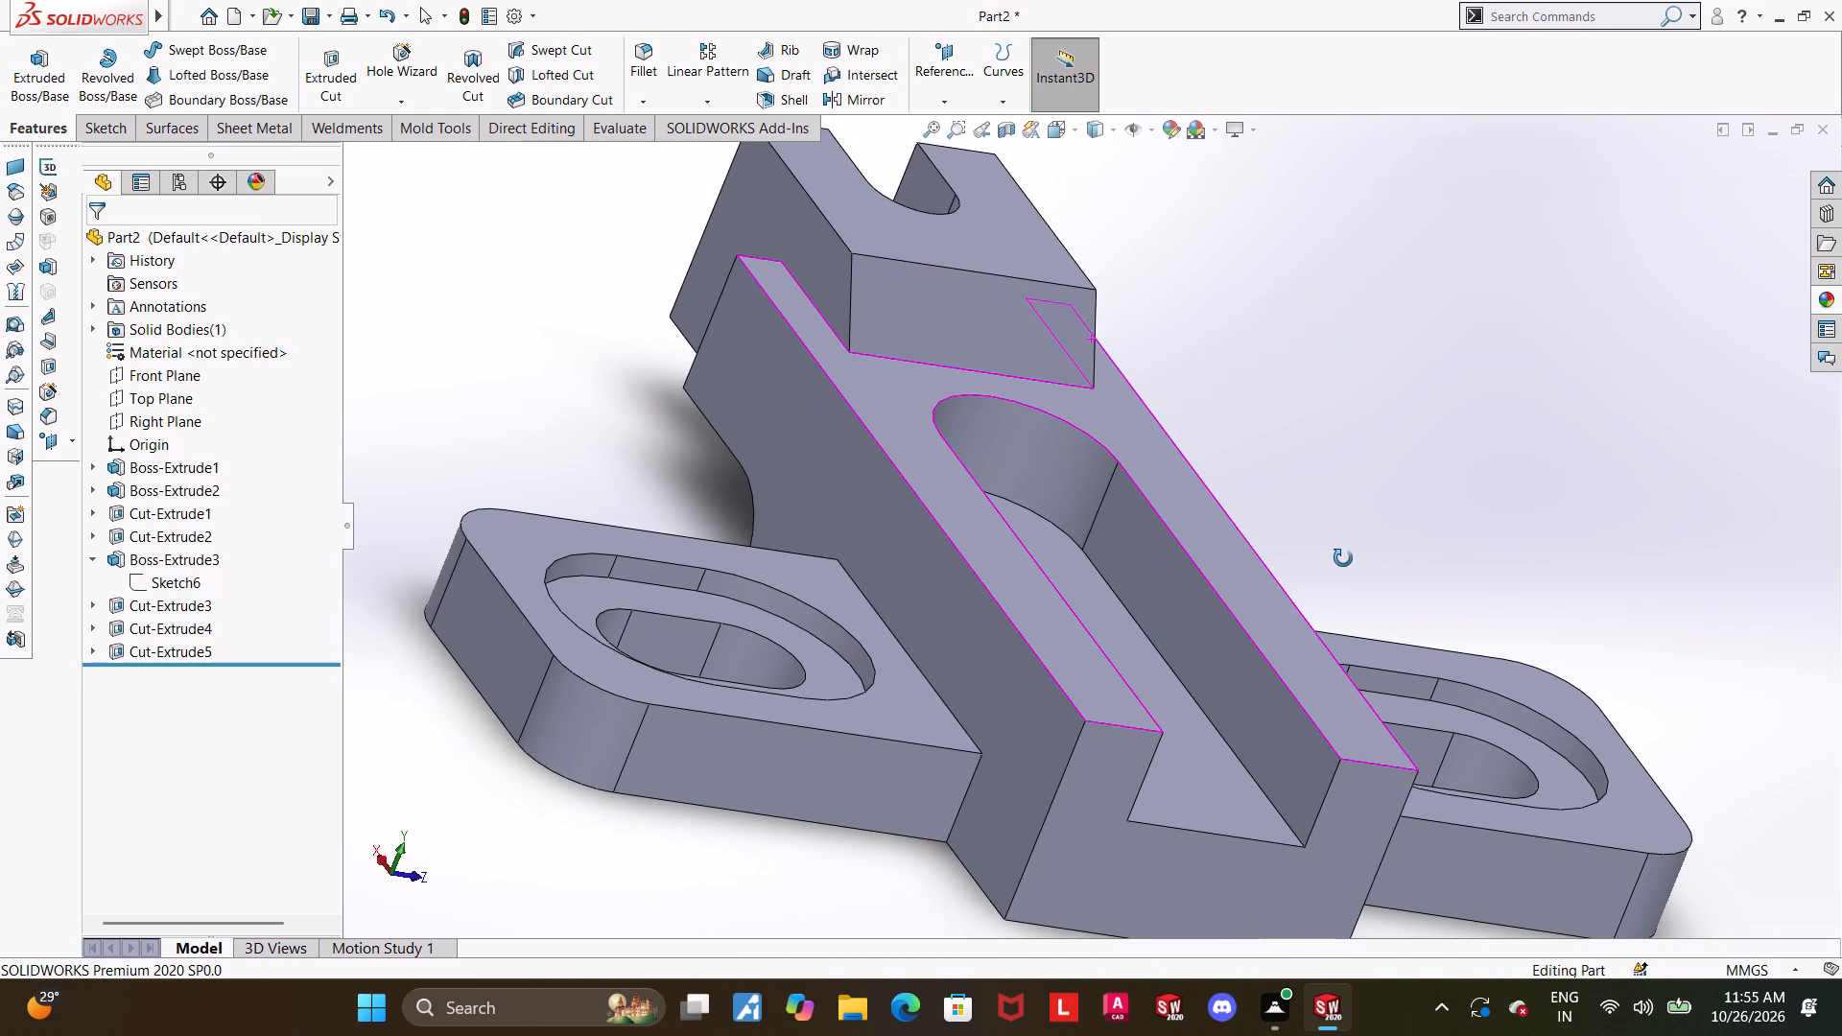
pyautogui.moveTo(1343, 558); pyautogui.dragTo(1346, 557, button='middle')
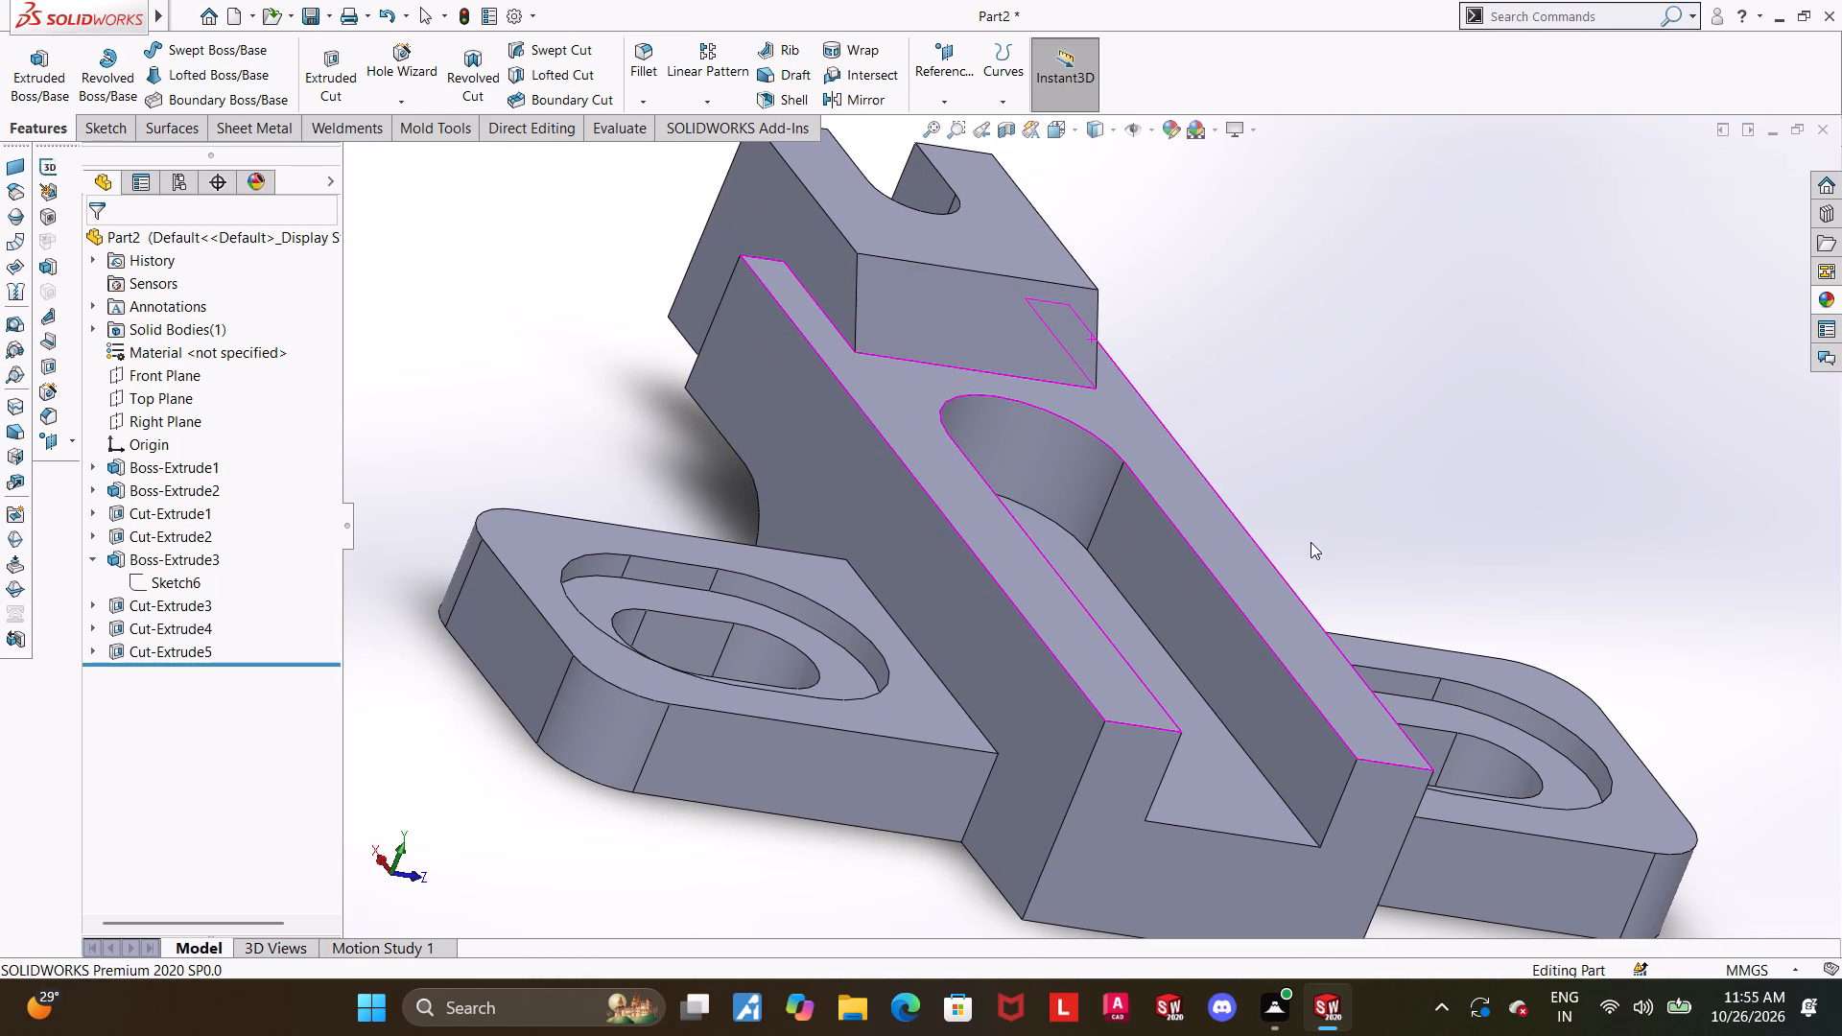
pyautogui.moveTo(1291, 537); pyautogui.dragTo(1242, 528, button='middle')
pyautogui.click(1051, 127)
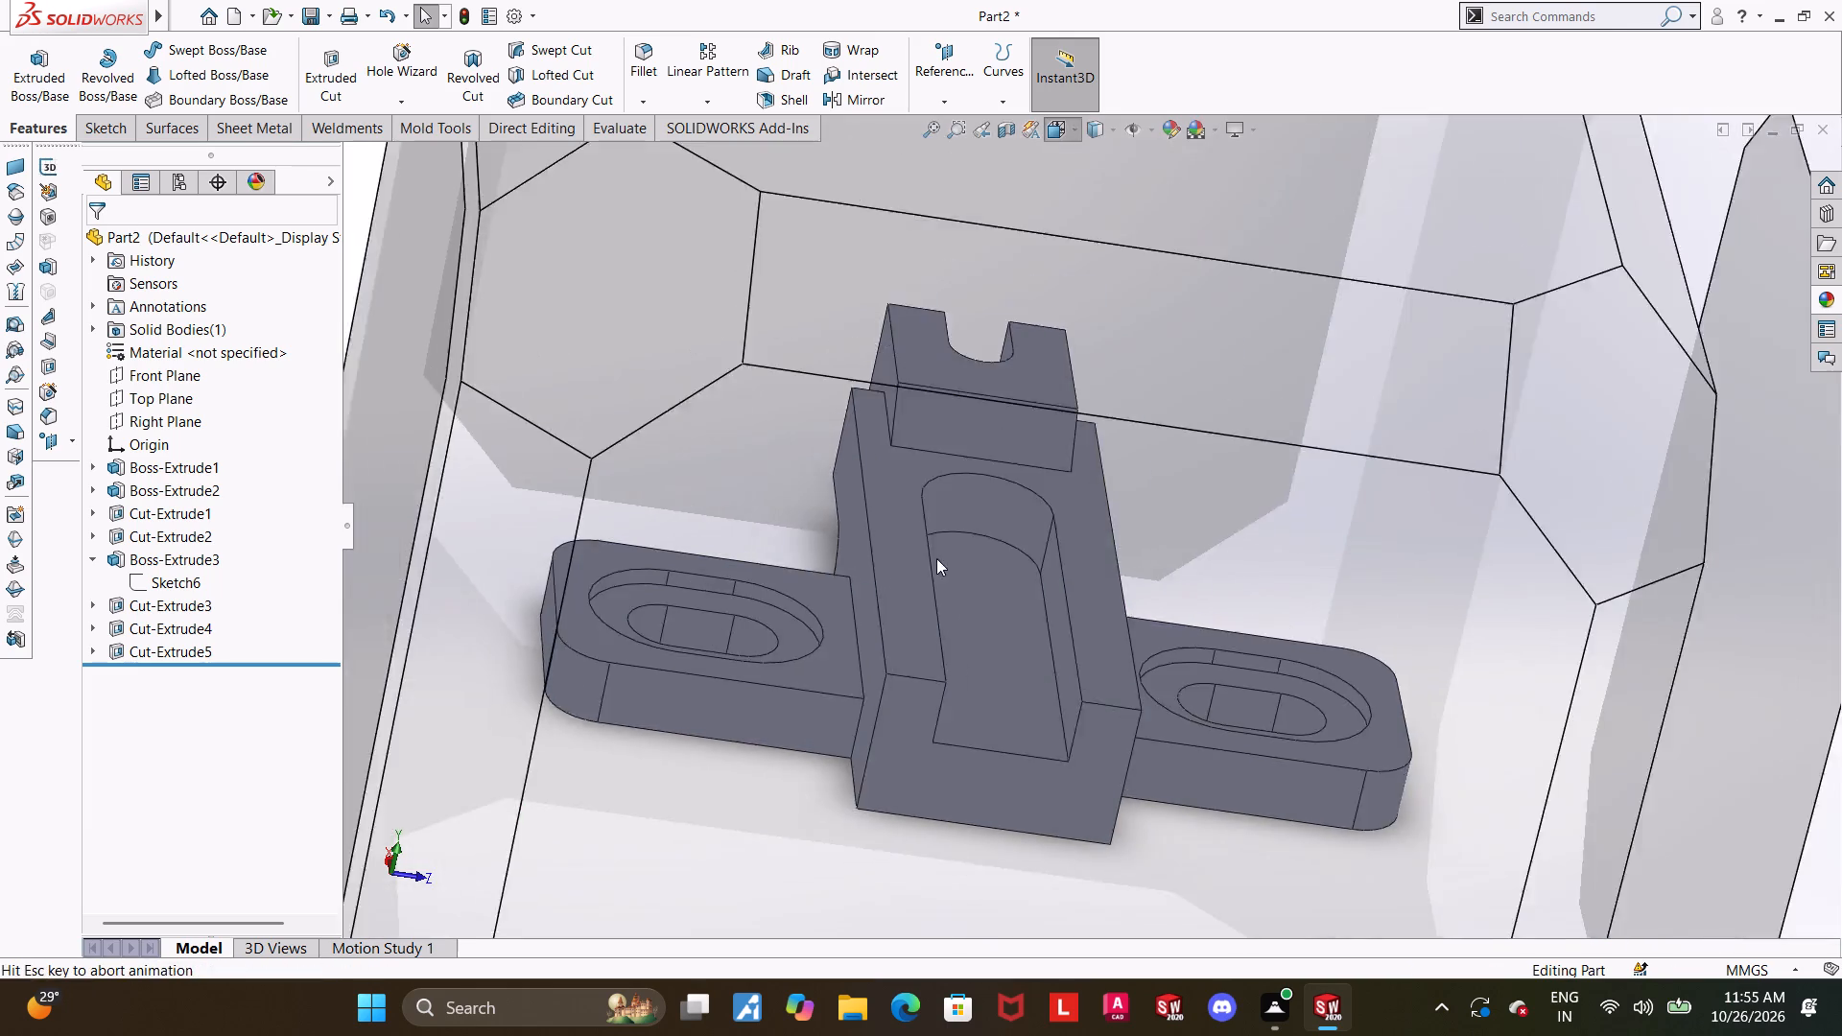
pyautogui.click(850, 724)
pyautogui.scroll(-2, 1188, 420)
pyautogui.scroll(-2, 1074, 478)
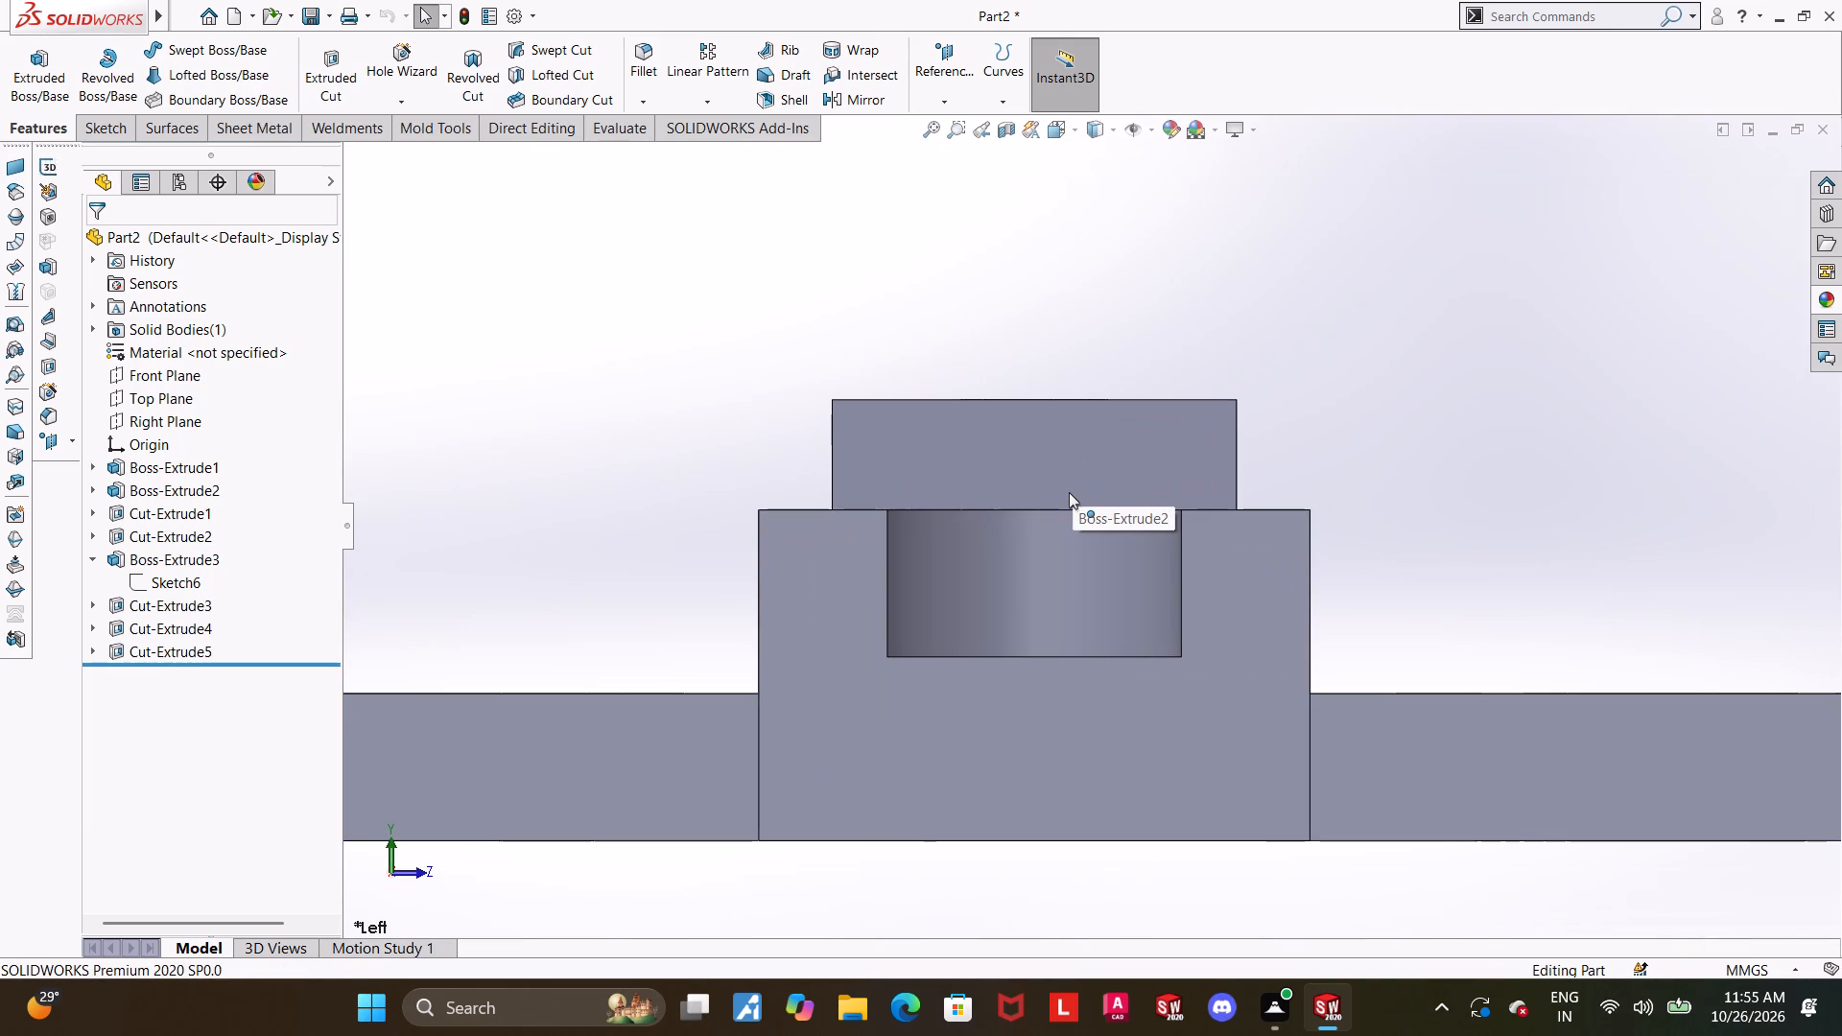
pyautogui.scroll(1, 1069, 492)
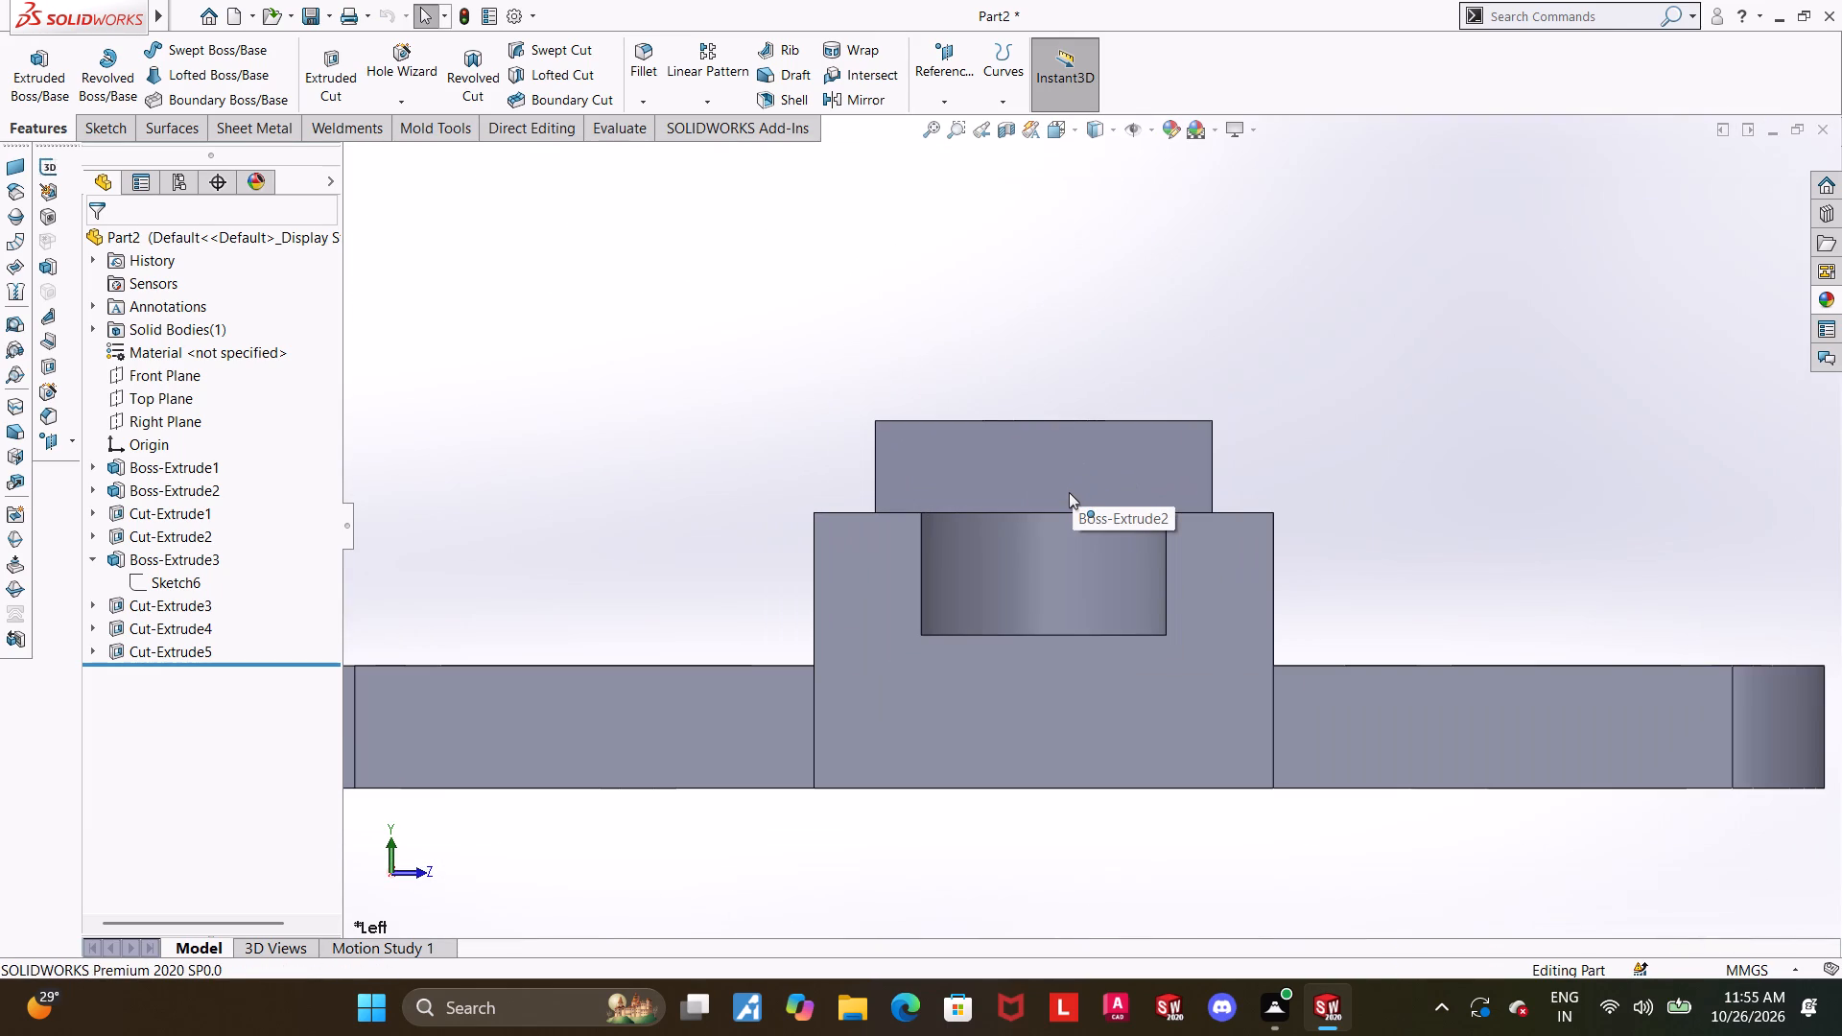
pyautogui.moveTo(1082, 483); pyautogui.dragTo(1073, 615, button='middle')
pyautogui.scroll(2, 1073, 600)
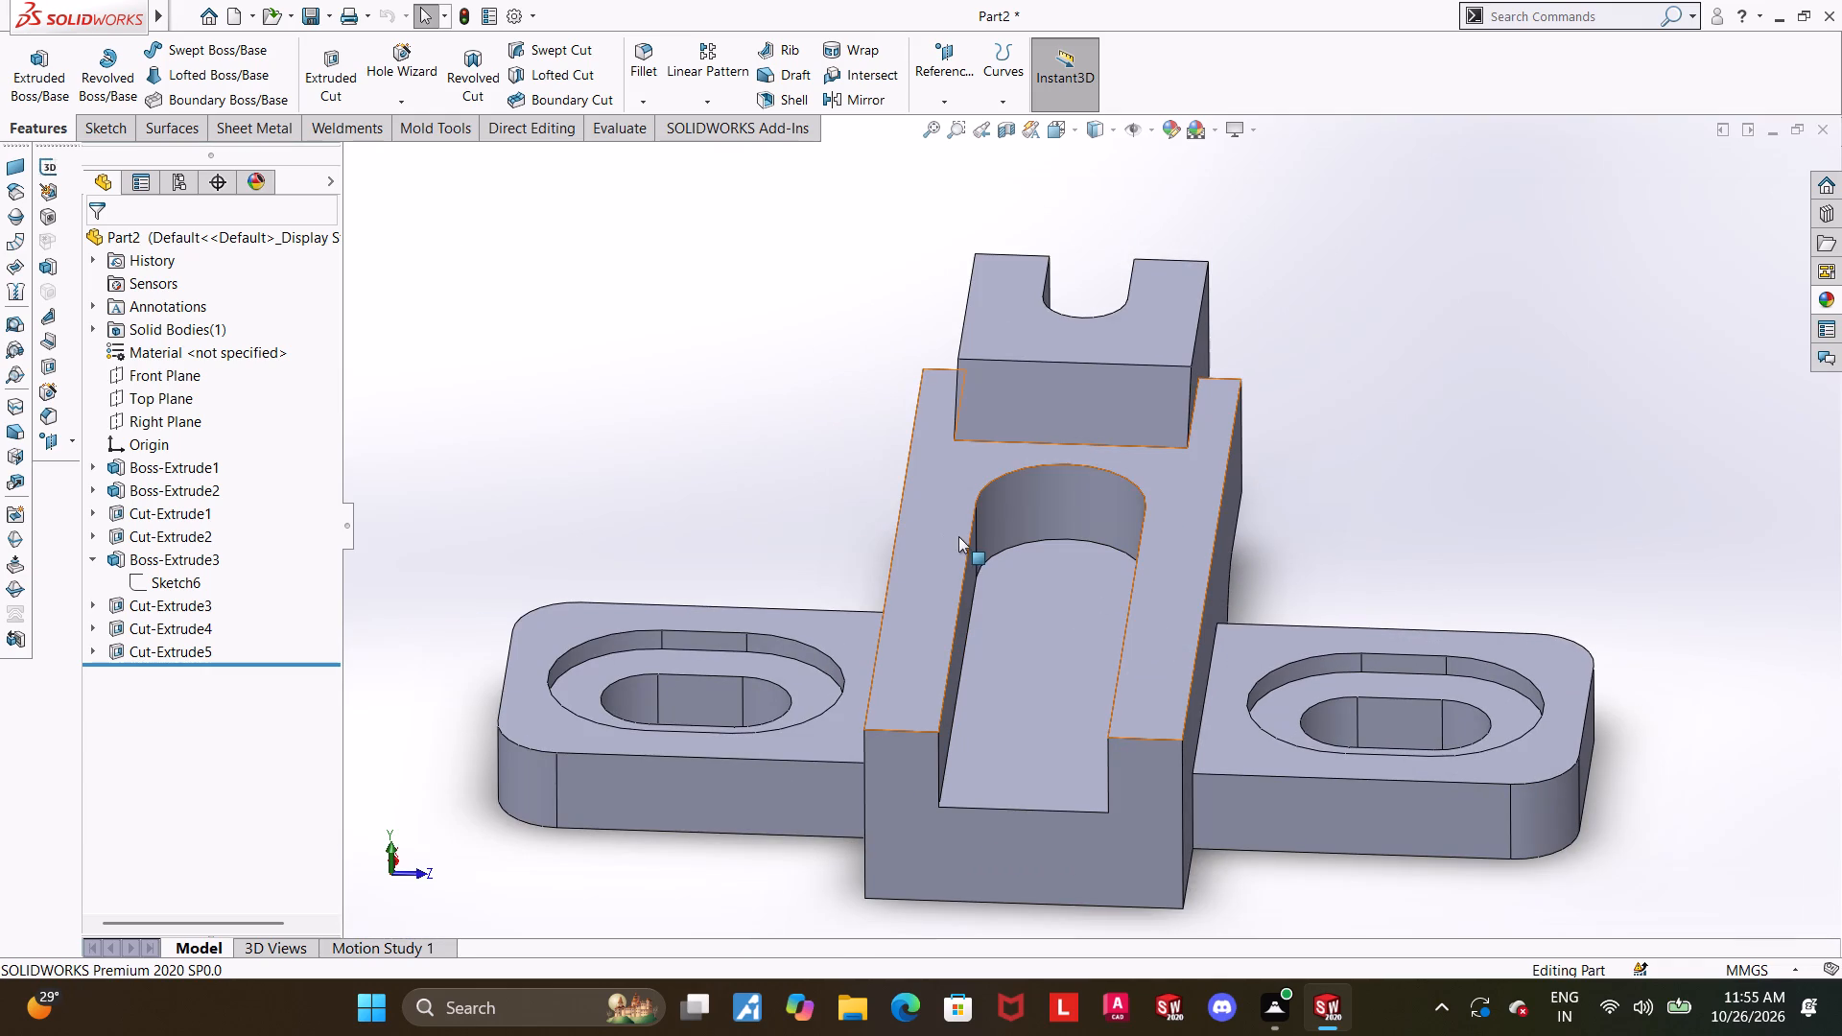
# Sketch on the body's stepped top face, converting the open-ended slot's two long edges and end arc into sketch entities.
pyautogui.click(954, 476)
pyautogui.click(1046, 412)
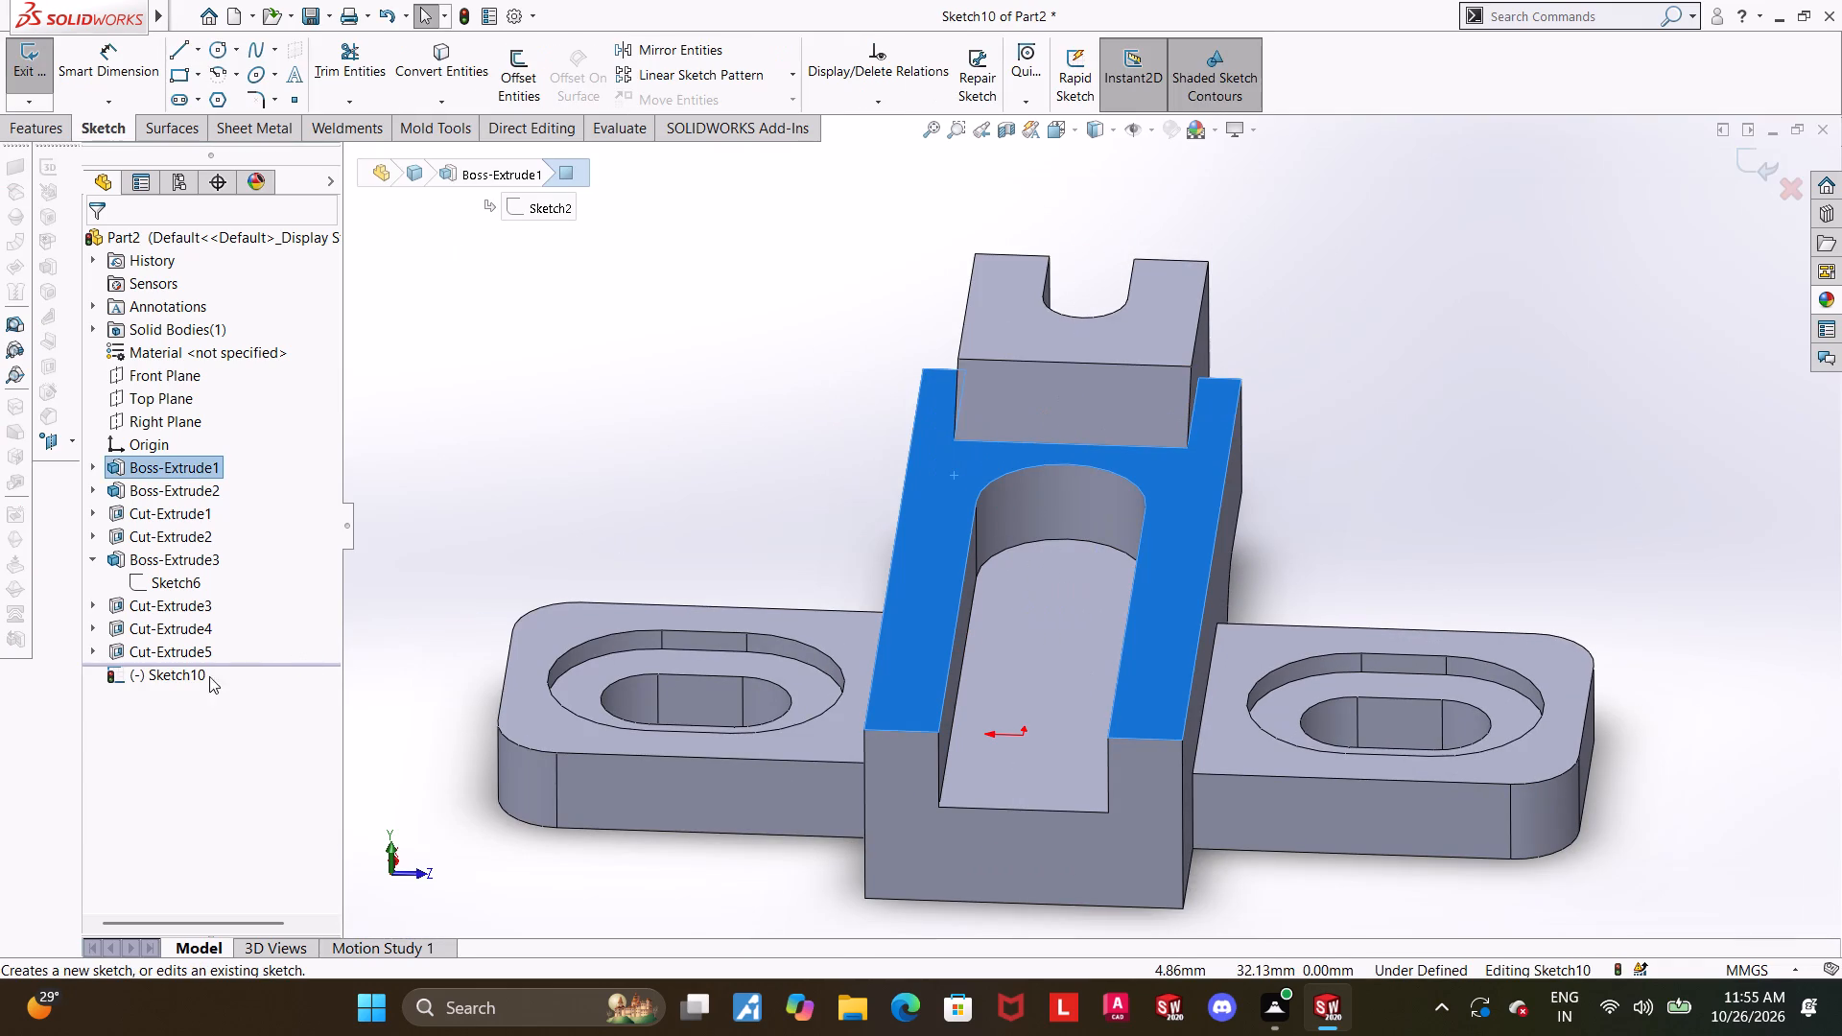
pyautogui.click(198, 676)
pyautogui.click(232, 650)
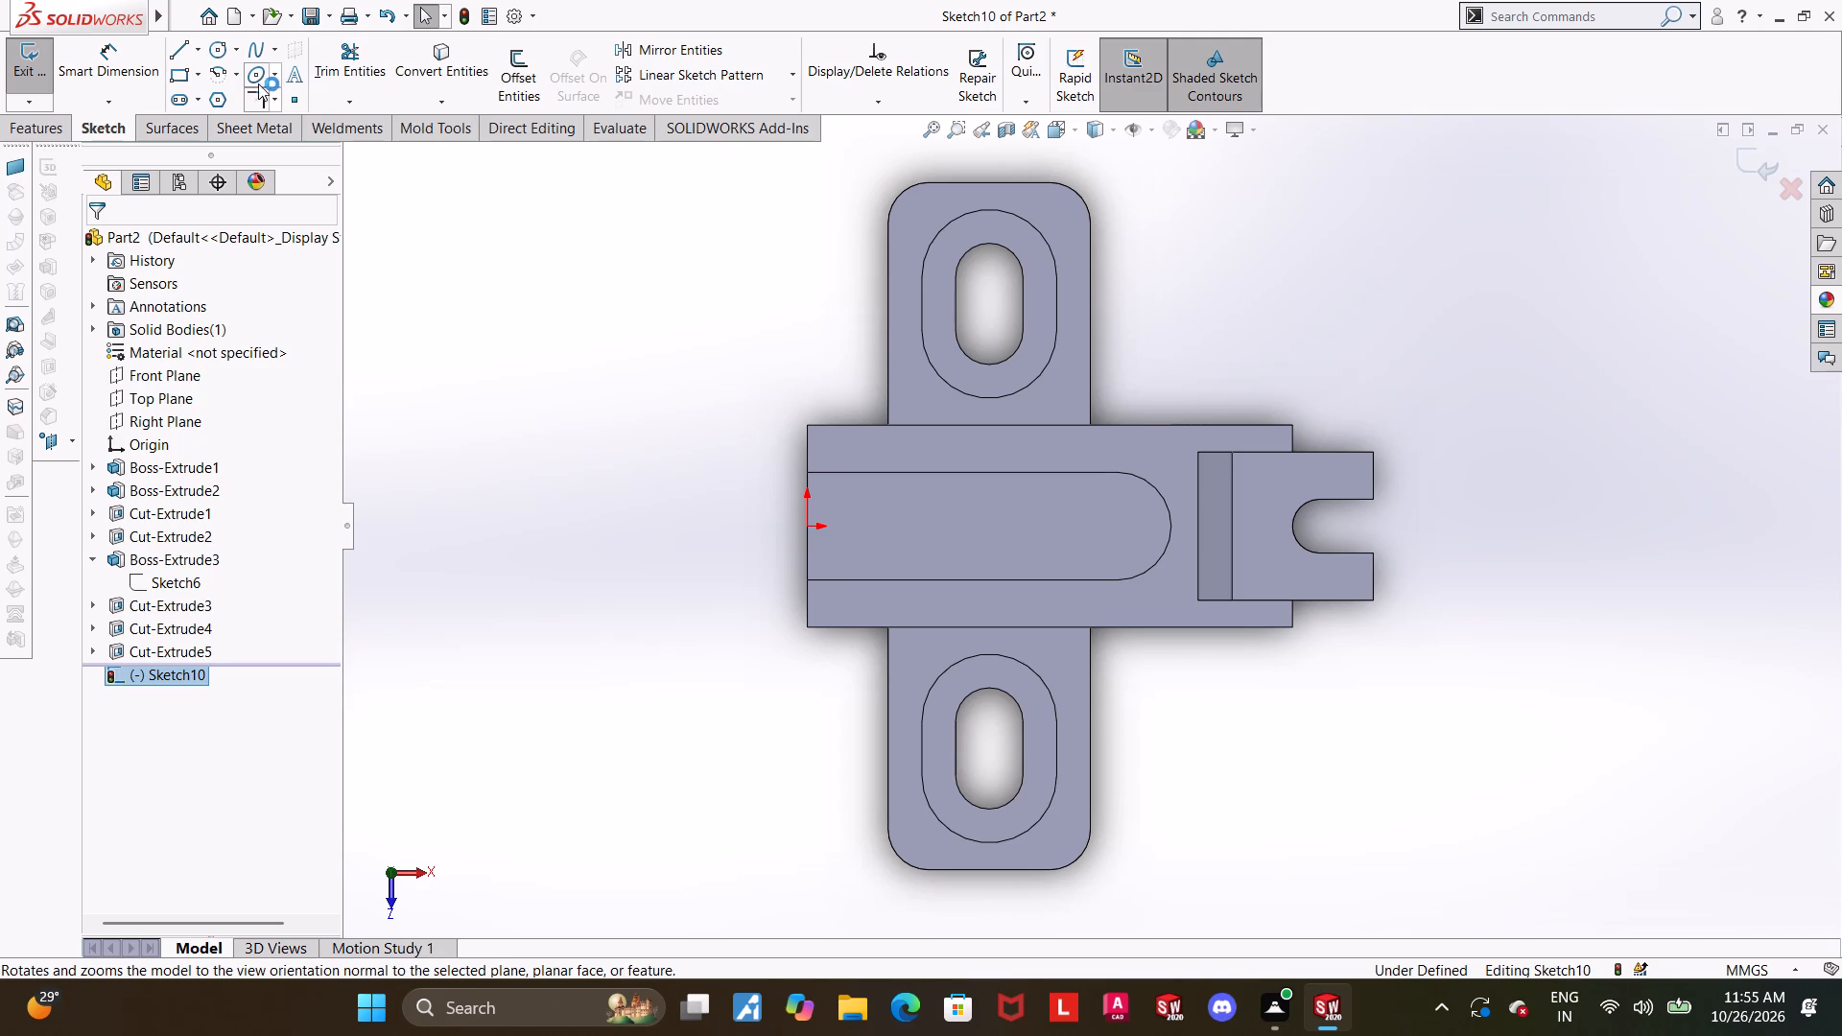
pyautogui.click(437, 64)
pyautogui.click(1067, 471)
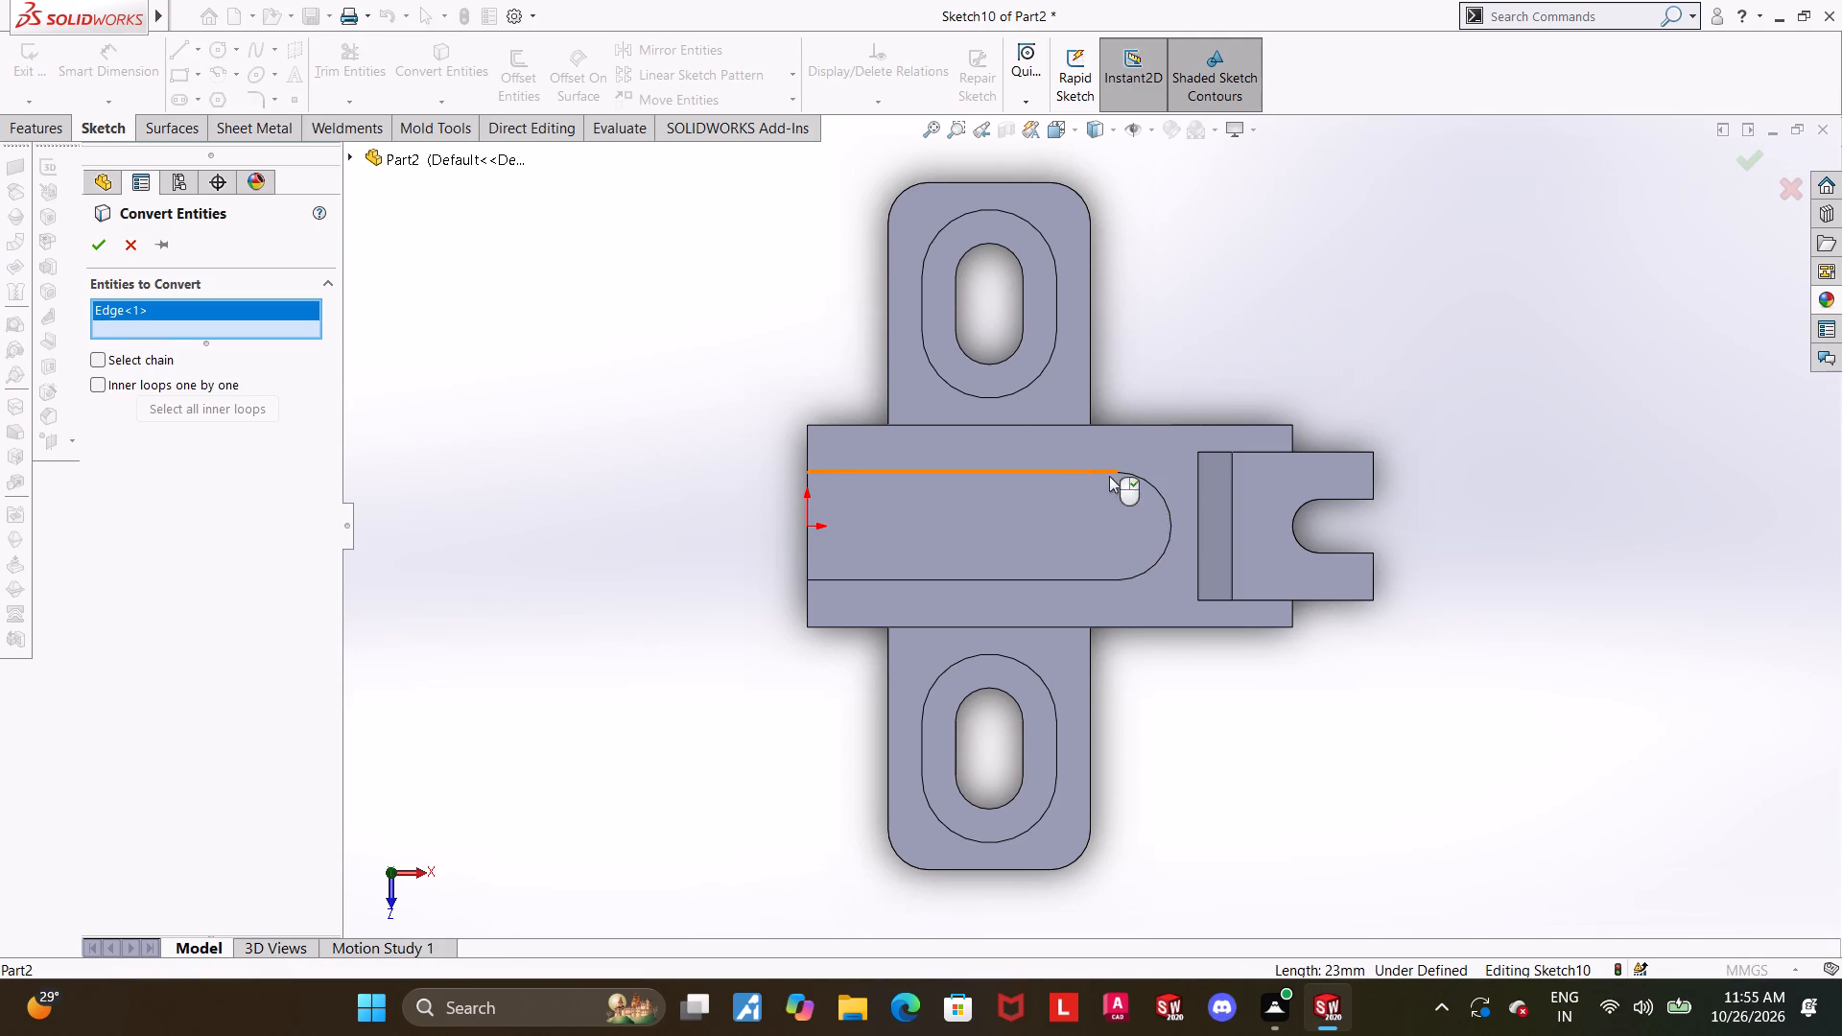
pyautogui.click(1131, 476)
pyautogui.click(1057, 581)
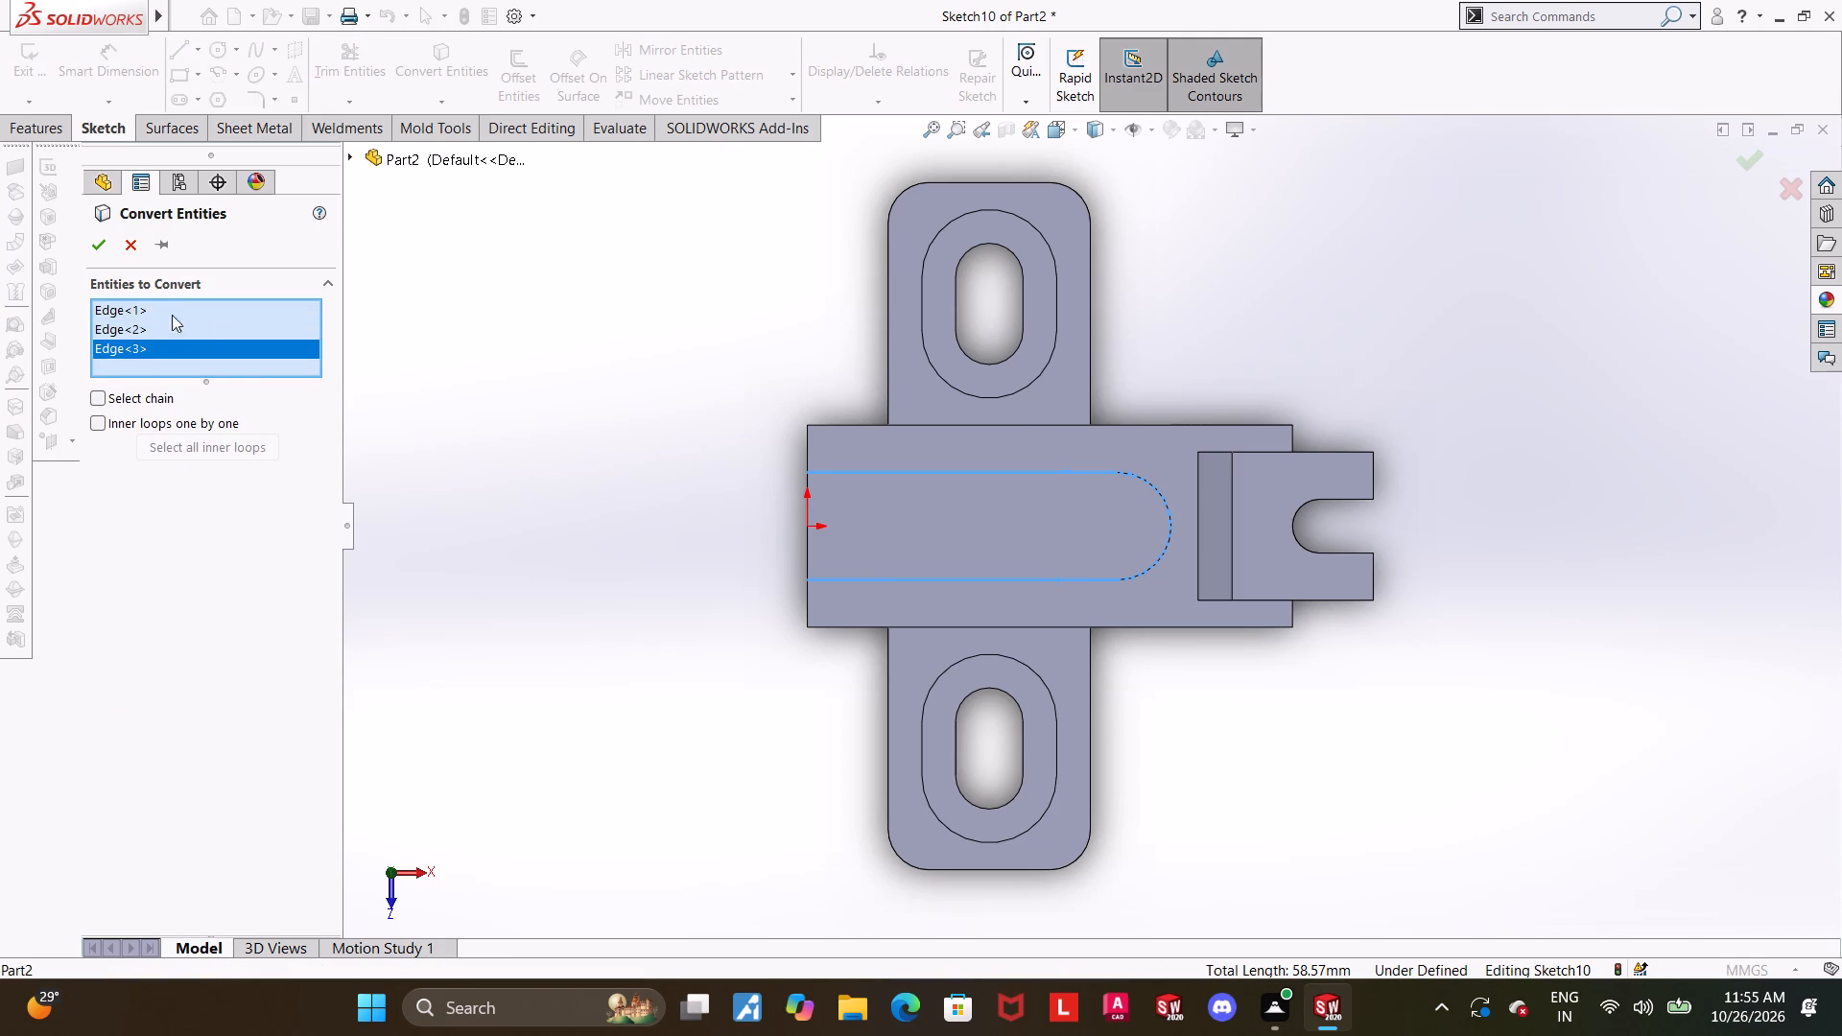
pyautogui.click(106, 242)
pyautogui.press('Escape')
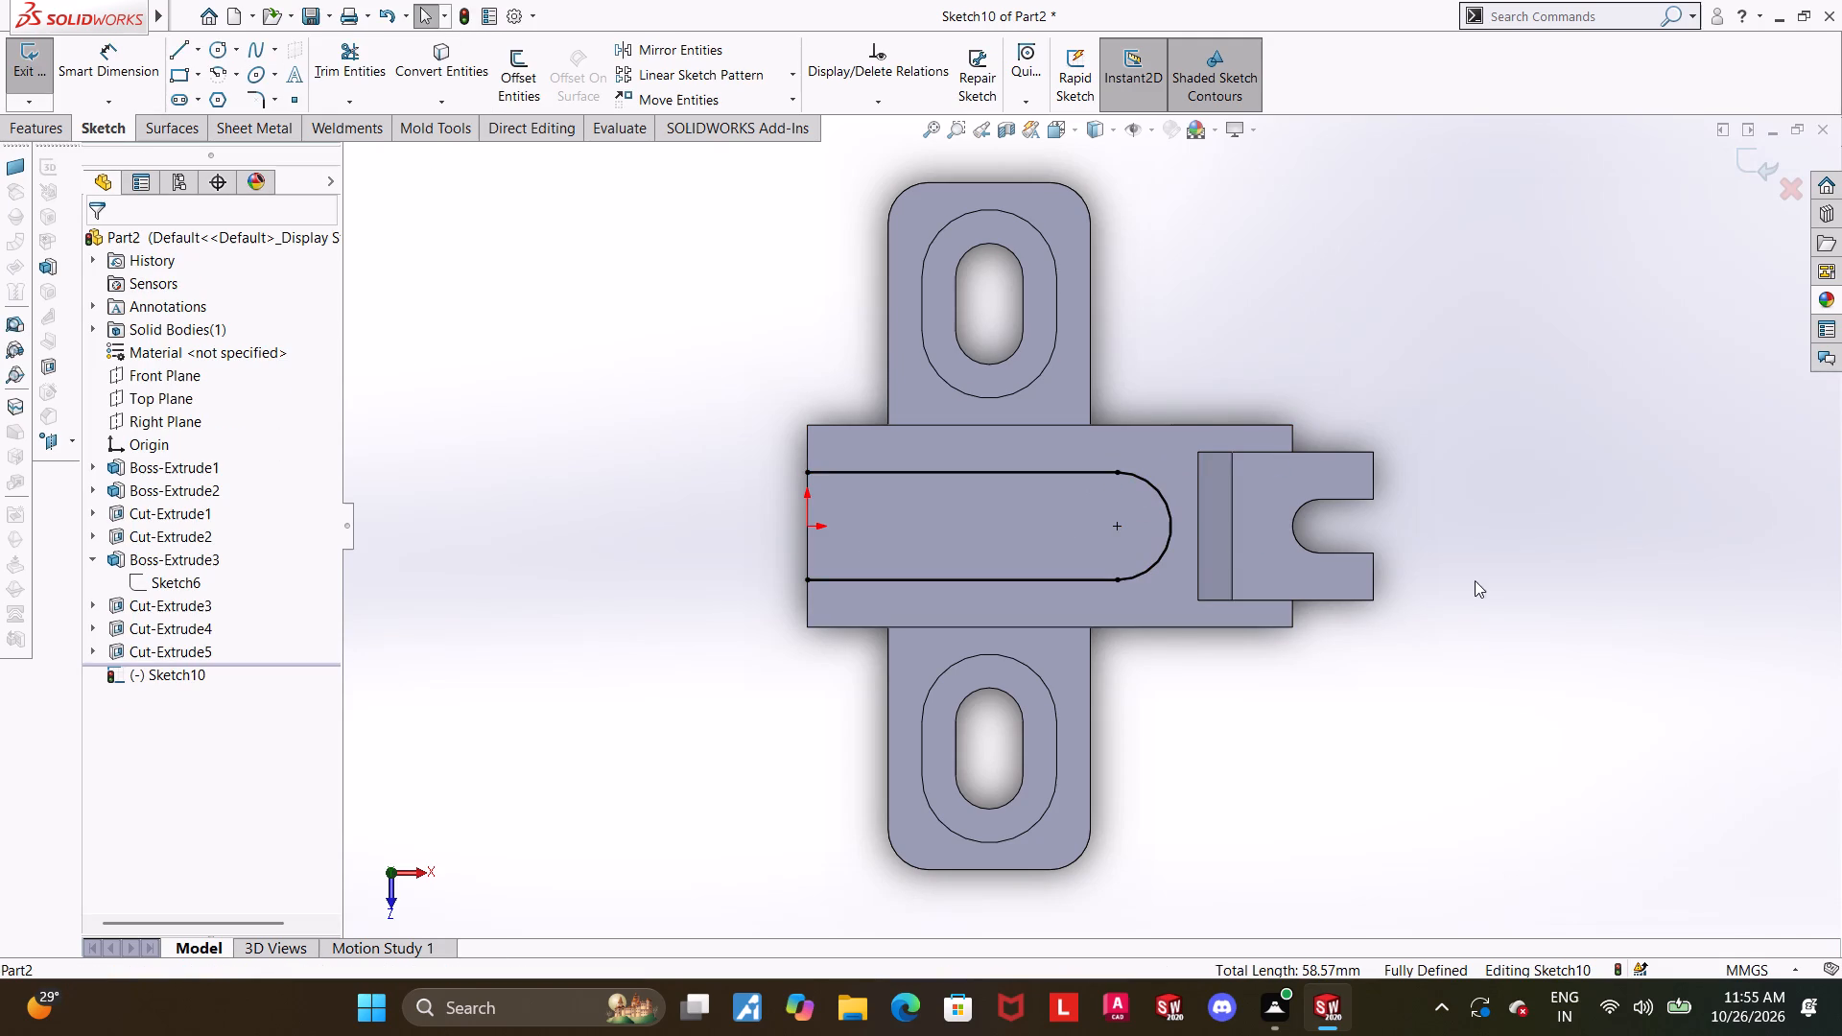
pyautogui.scroll(1, 1321, 640)
pyautogui.moveTo(1303, 654); pyautogui.dragTo(1304, 459, button='middle')
pyautogui.scroll(-2, 808, 619)
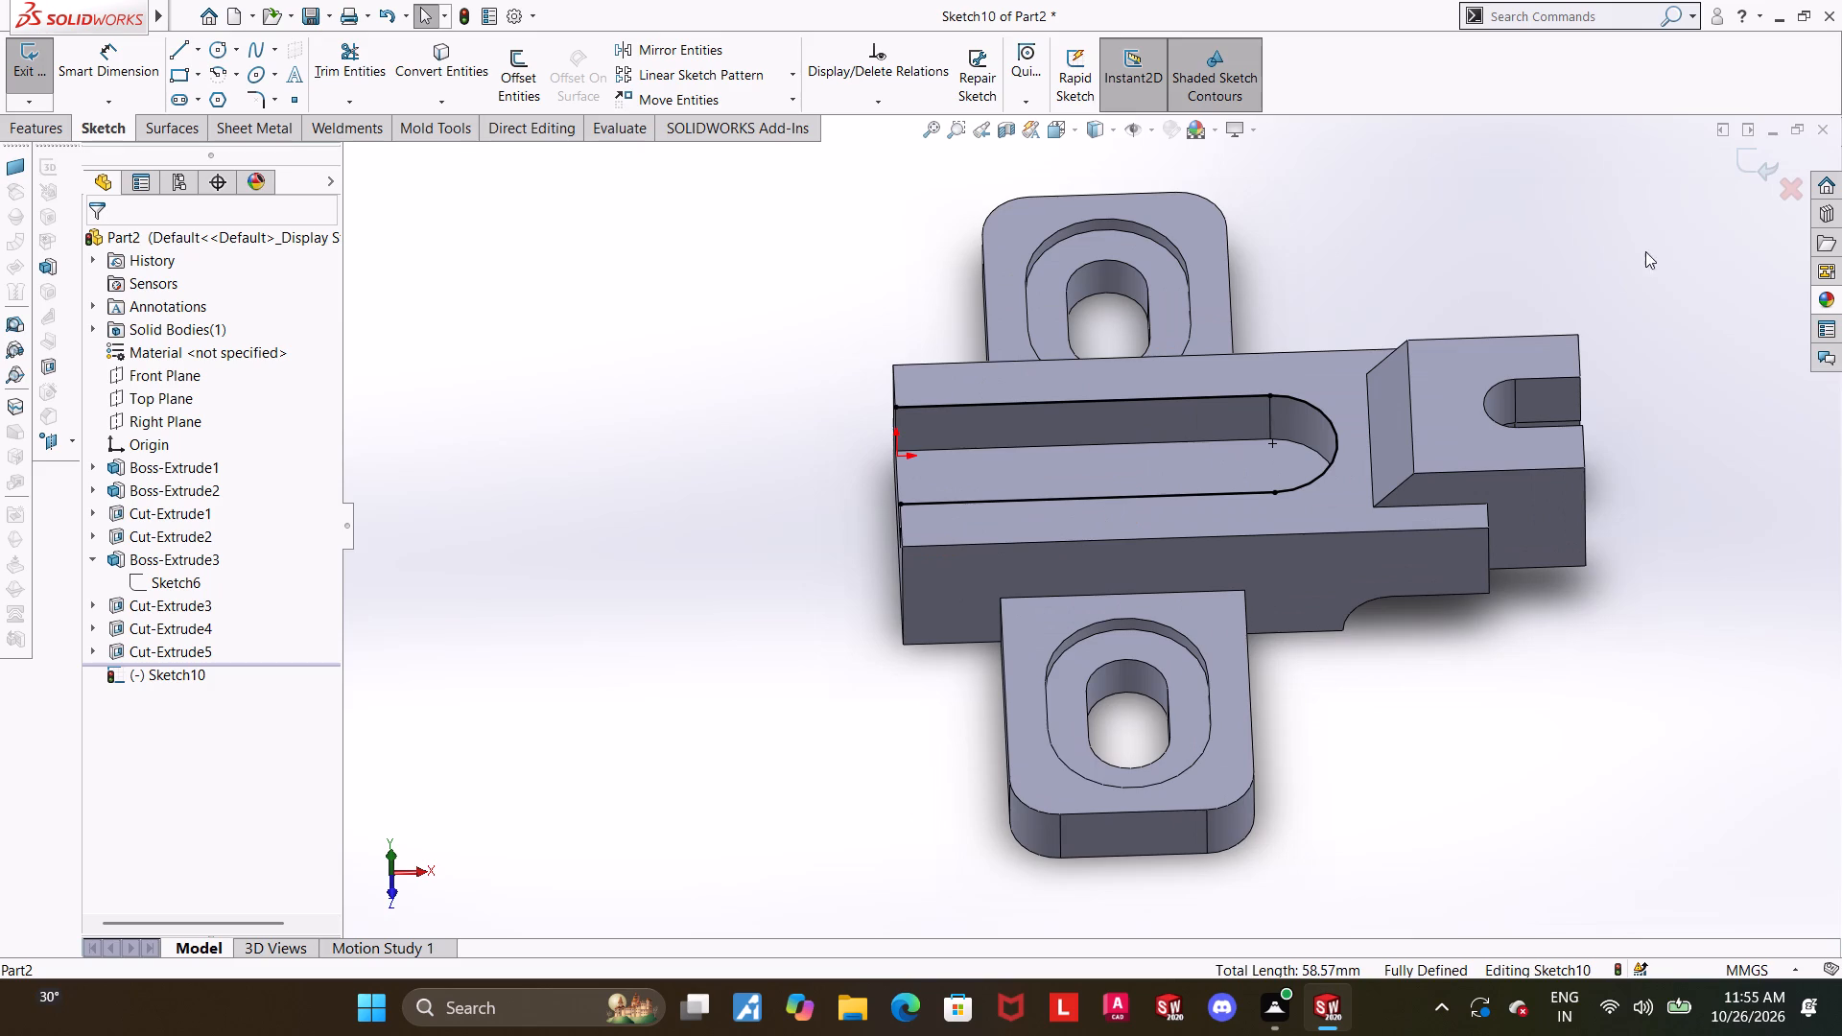
pyautogui.click(1764, 151)
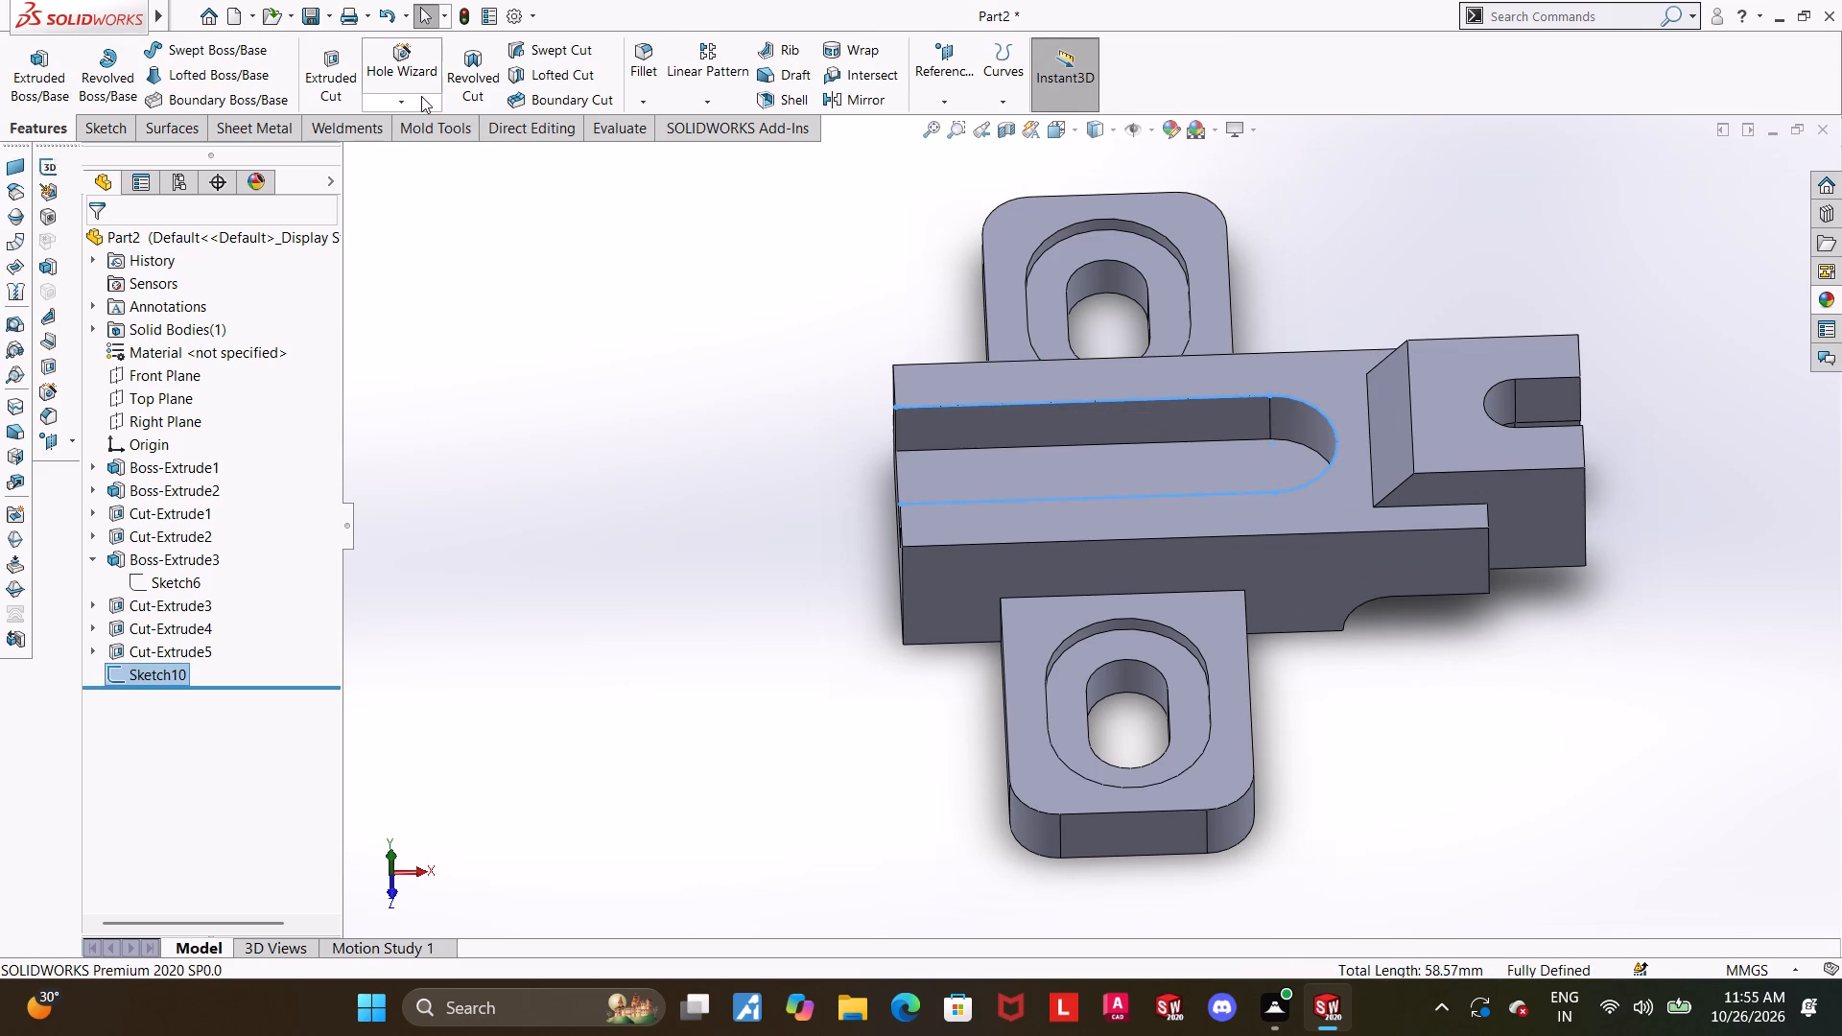
# Create a swept cut along the converted slot outline using a circular profile 1 mm in diameter.
pyautogui.click(519, 49)
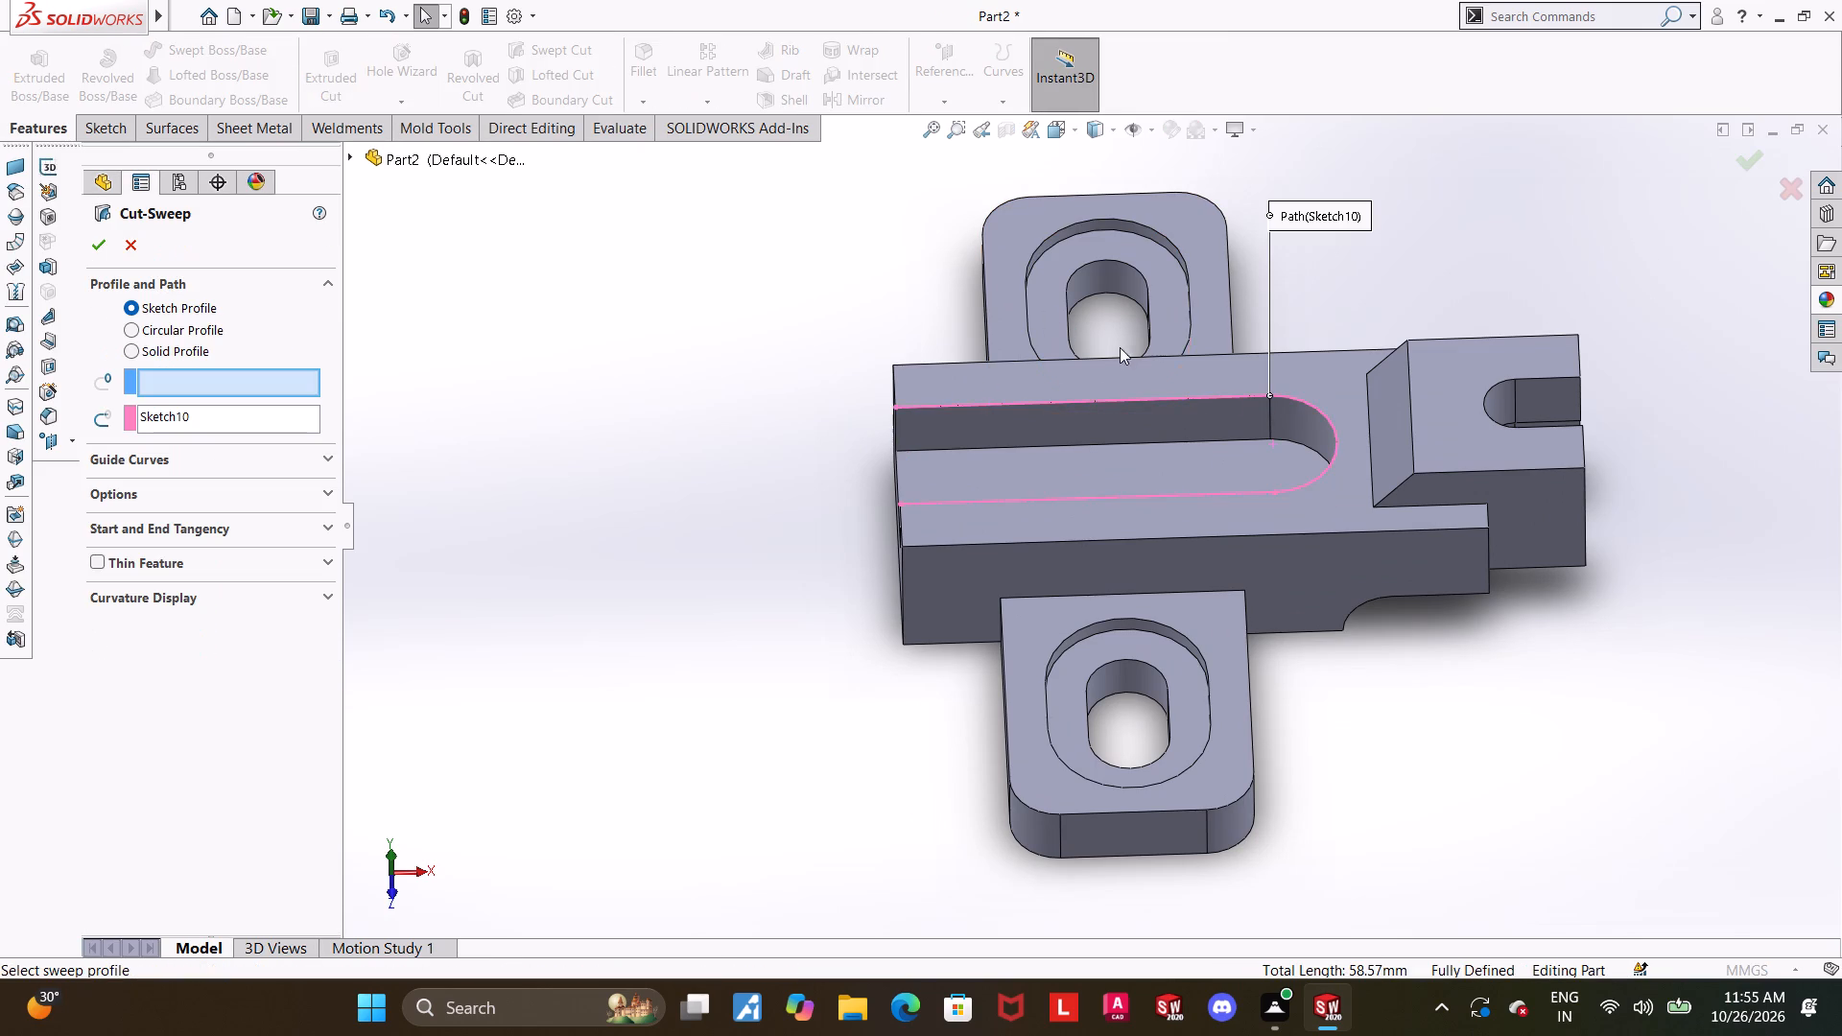
pyautogui.click(129, 335)
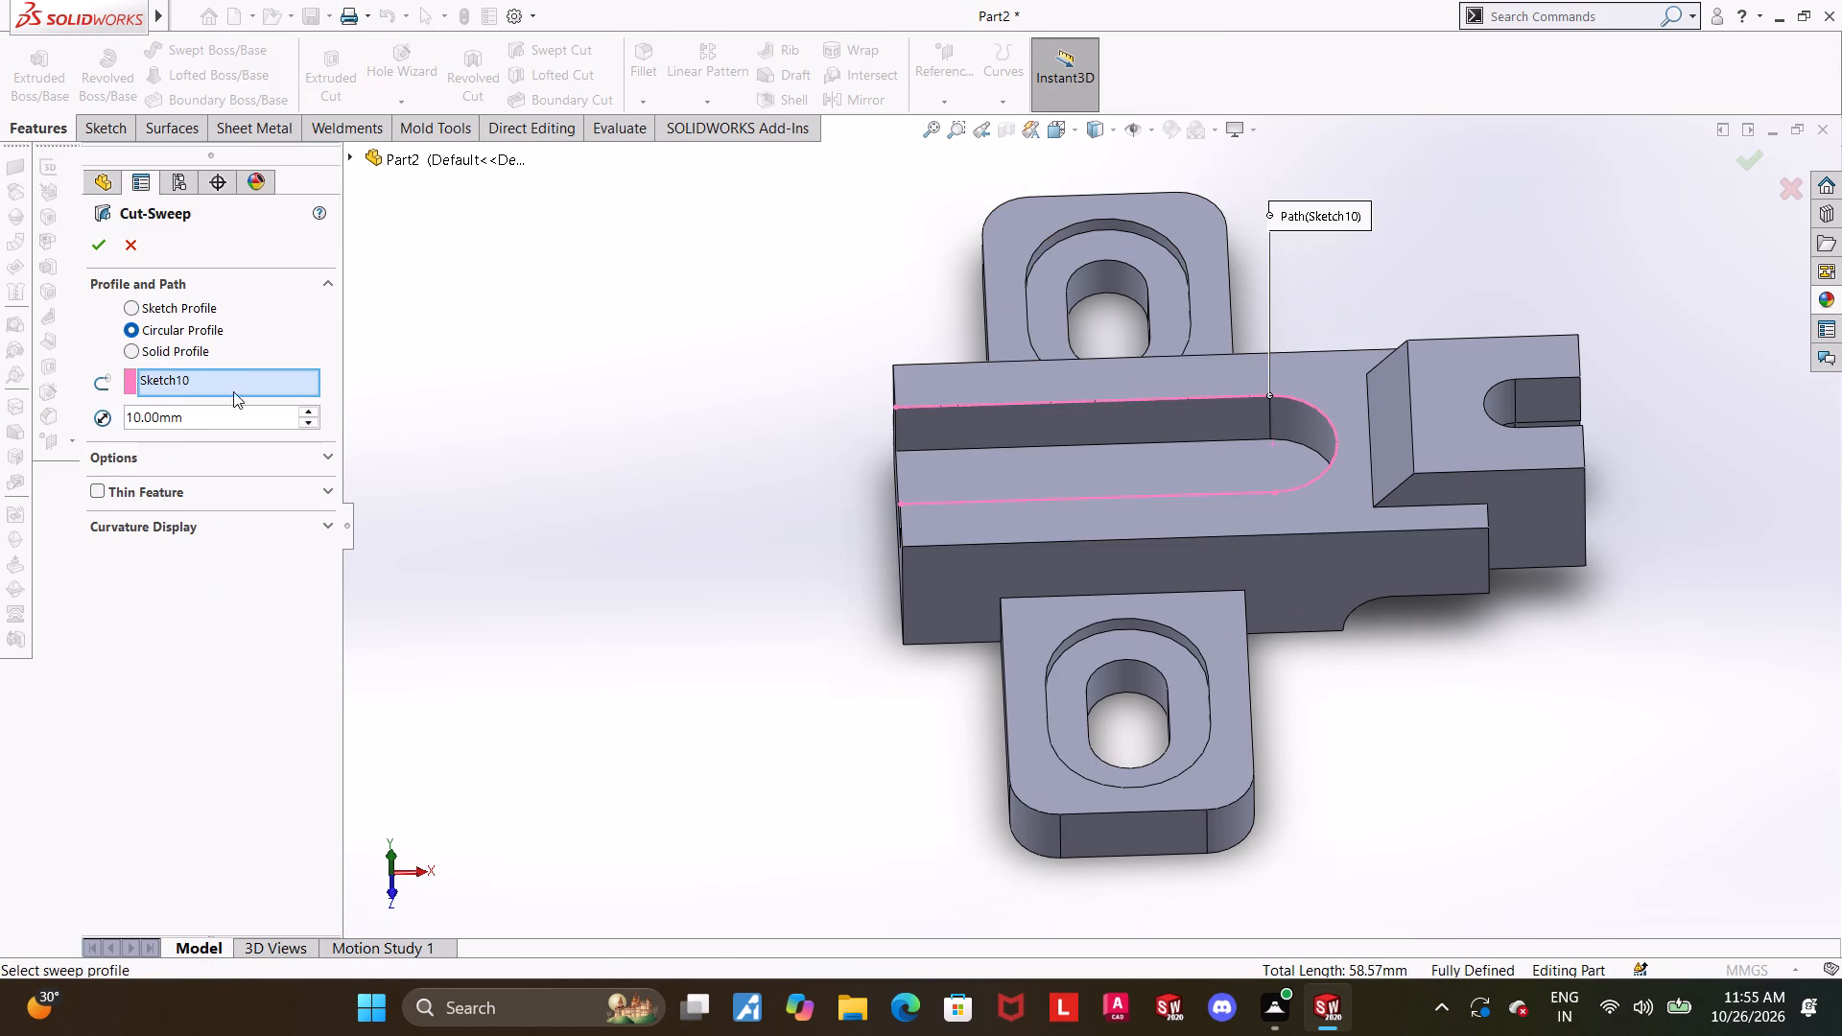
pyautogui.click(244, 403)
pyautogui.click(252, 412)
pyautogui.moveTo(252, 412); pyautogui.dragTo(59, 428)
pyautogui.moveTo(201, 428); pyautogui.dragTo(77, 418)
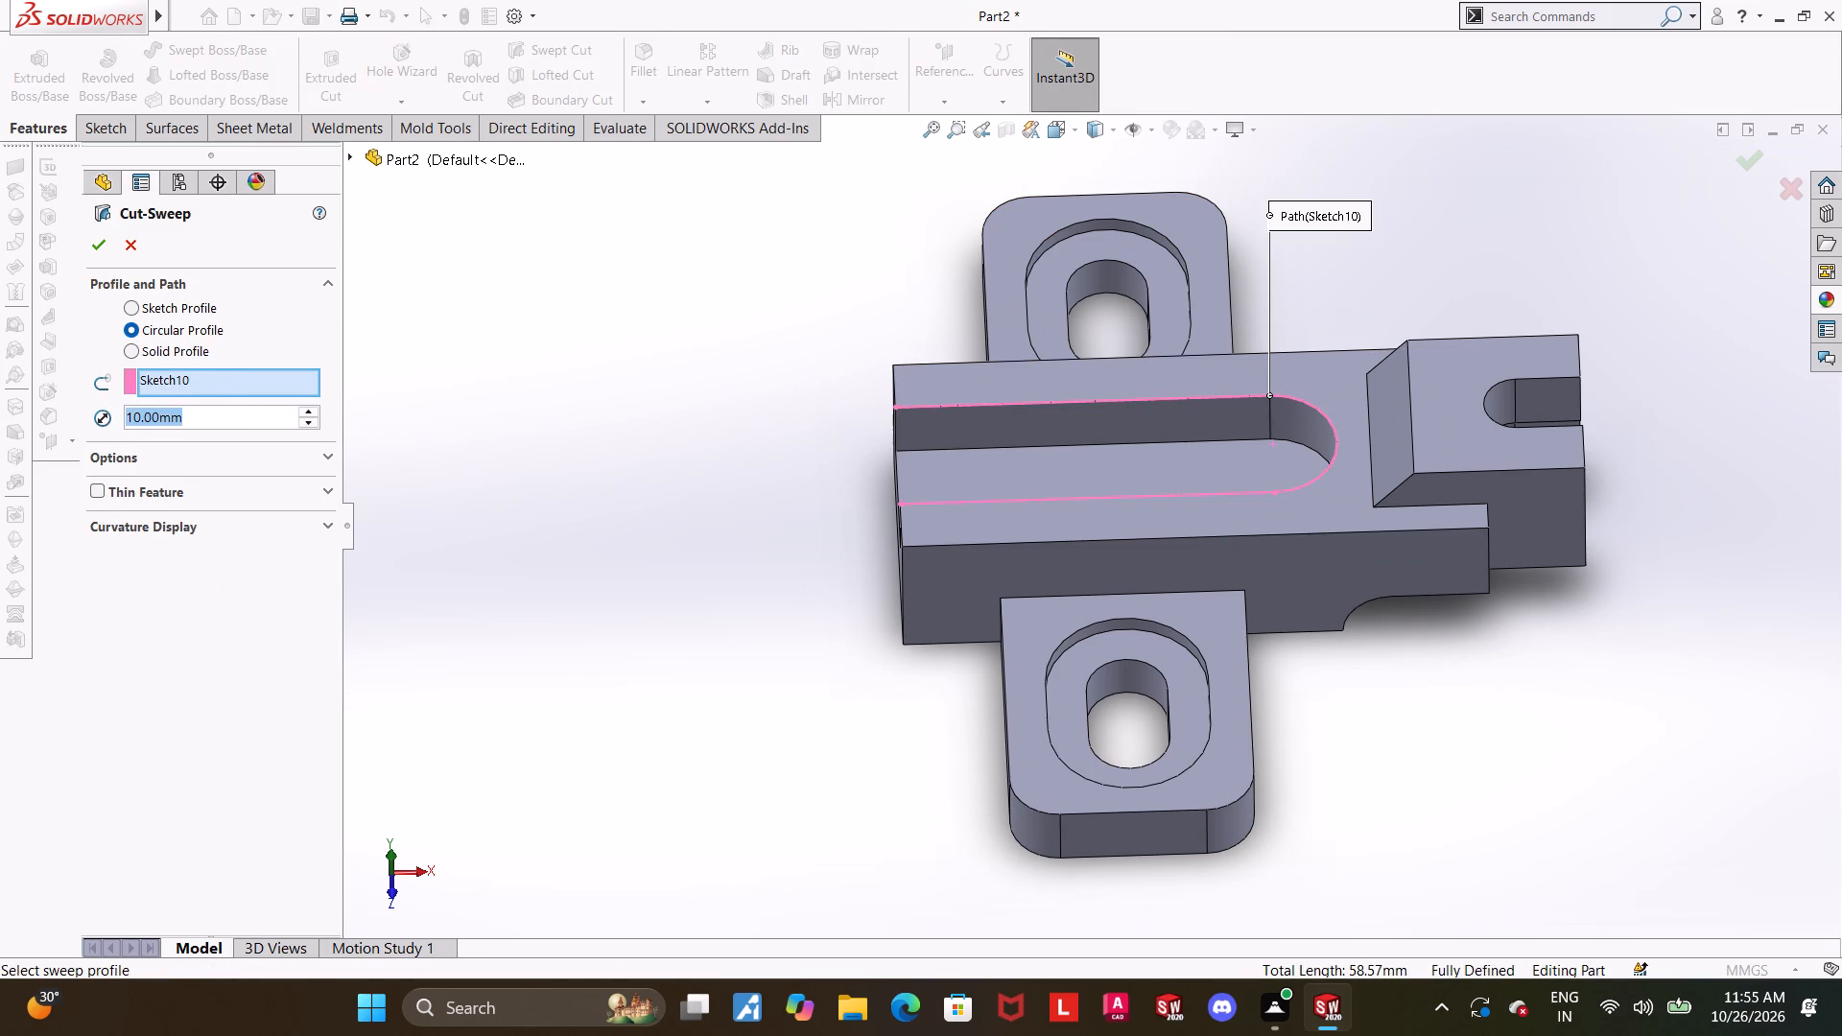
pyautogui.moveTo(77, 418); pyautogui.dragTo(52, 418)
pyautogui.press('1')
pyautogui.press('Return')
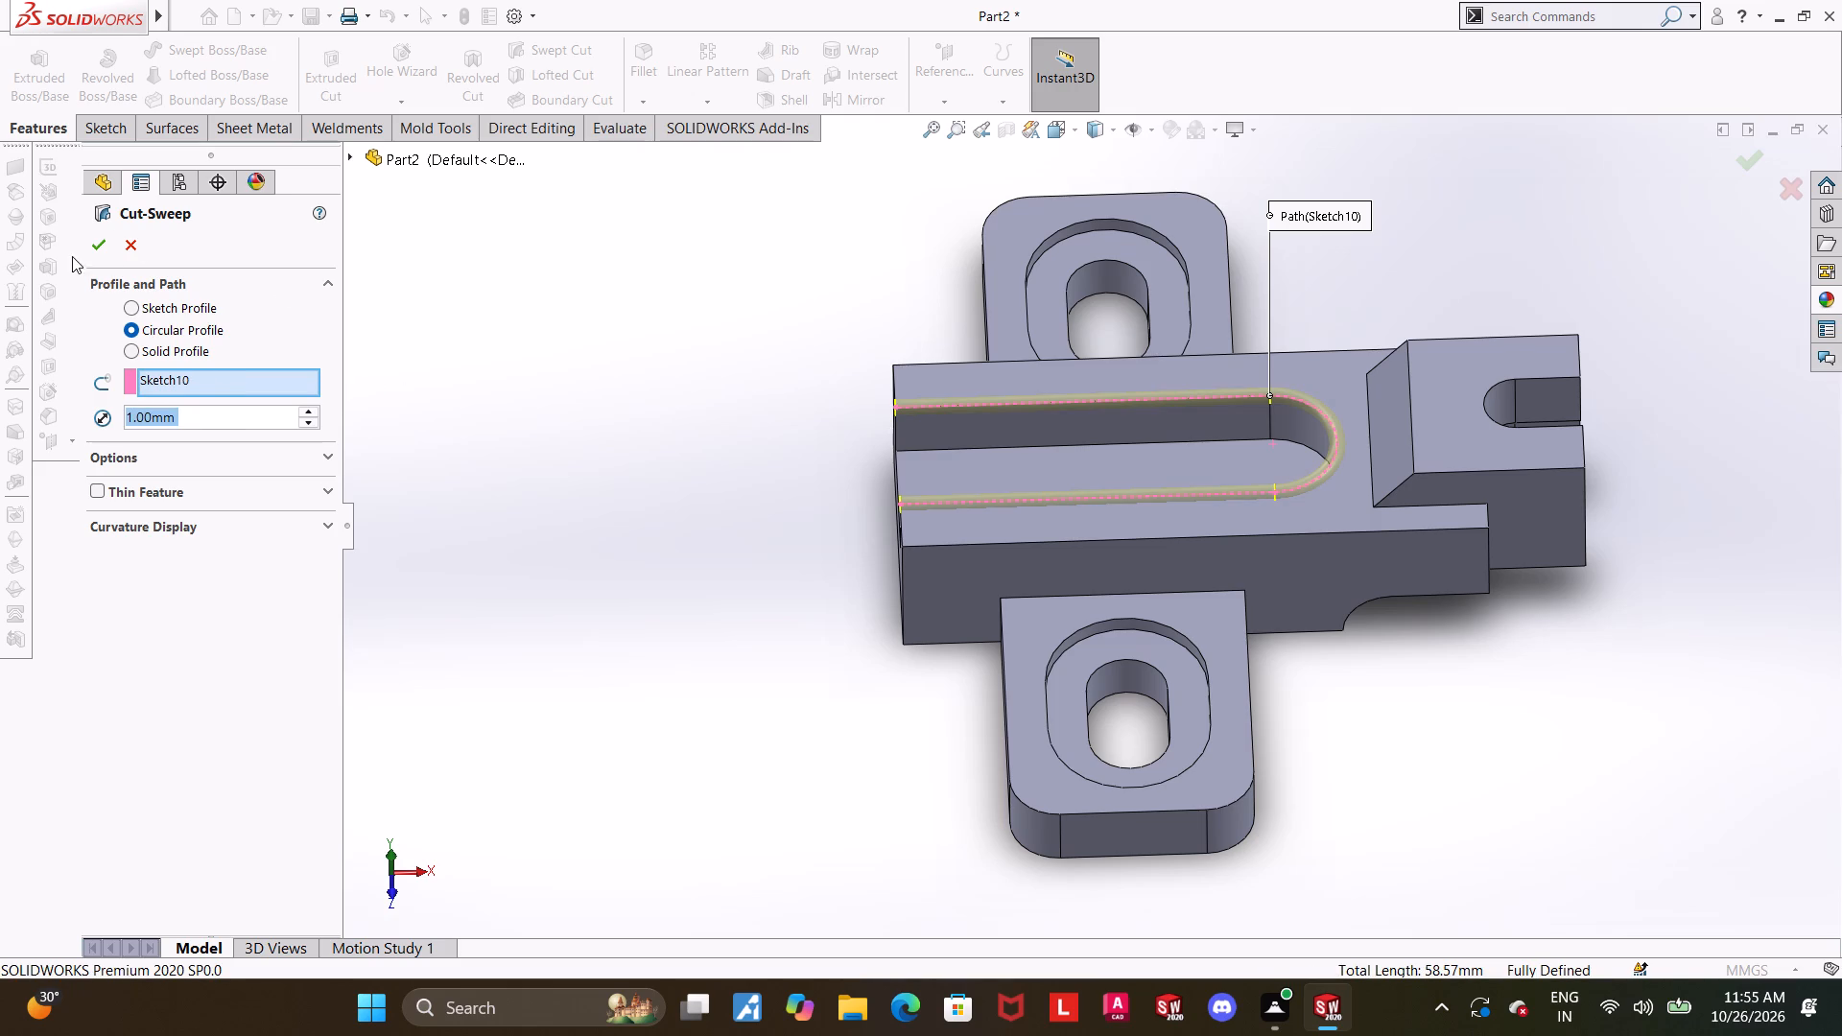
pyautogui.click(102, 255)
pyautogui.click(644, 789)
# Examine the rounded rim groove along the slot from several angles and square-on to the body's open-slot end face.
pyautogui.moveTo(718, 635); pyautogui.dragTo(896, 656, button='middle')
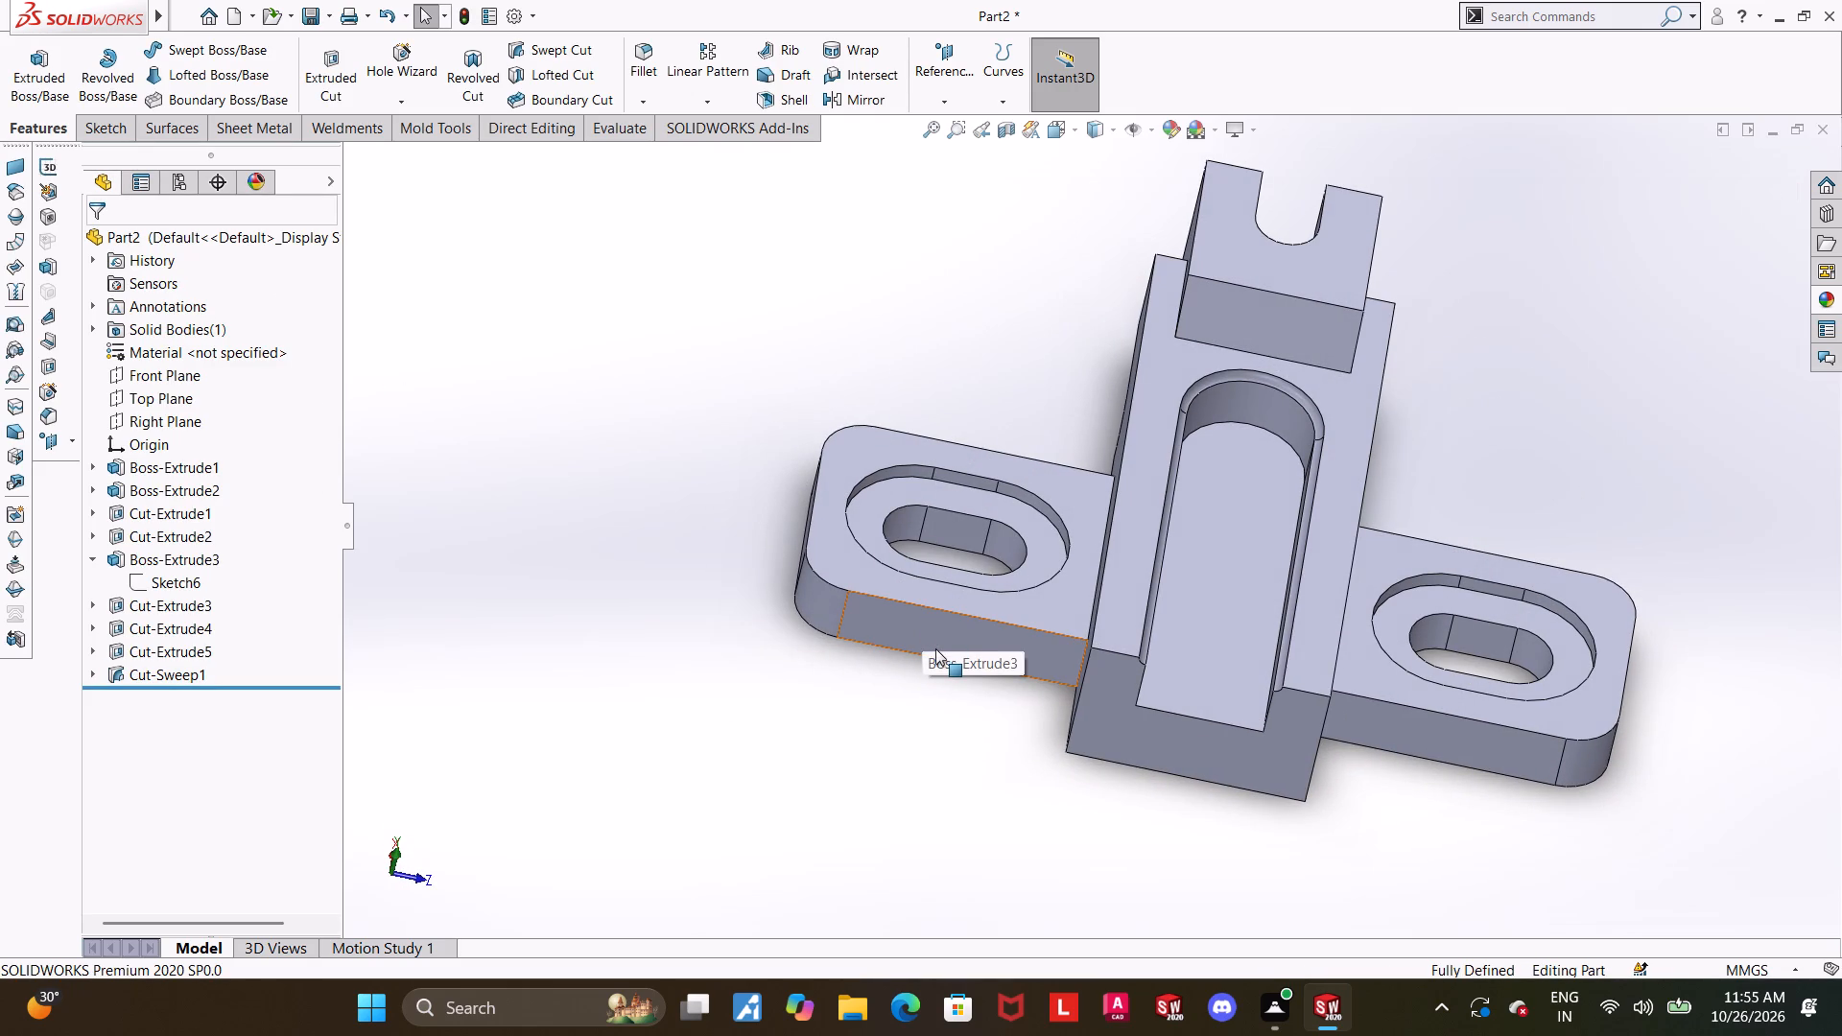
pyautogui.scroll(1, 938, 642)
pyautogui.moveTo(1354, 699); pyautogui.dragTo(1313, 596, button='middle')
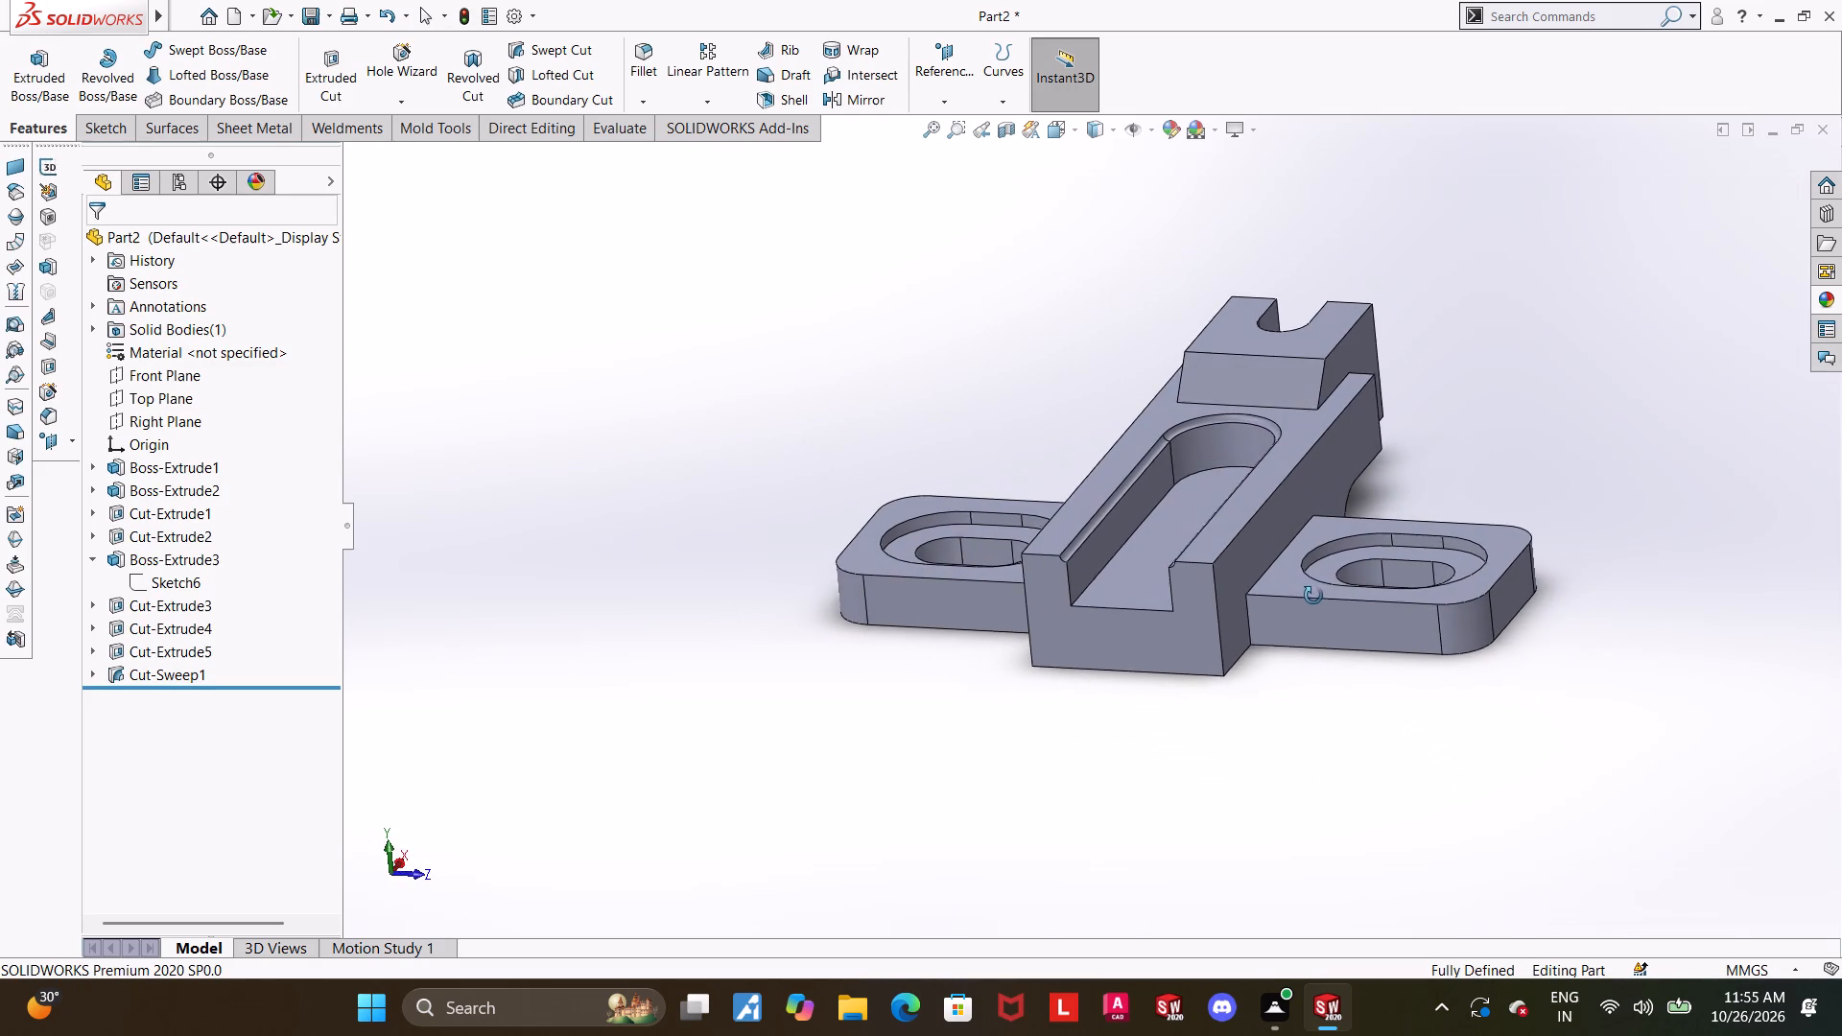
pyautogui.moveTo(1313, 596); pyautogui.dragTo(1315, 600, button='middle')
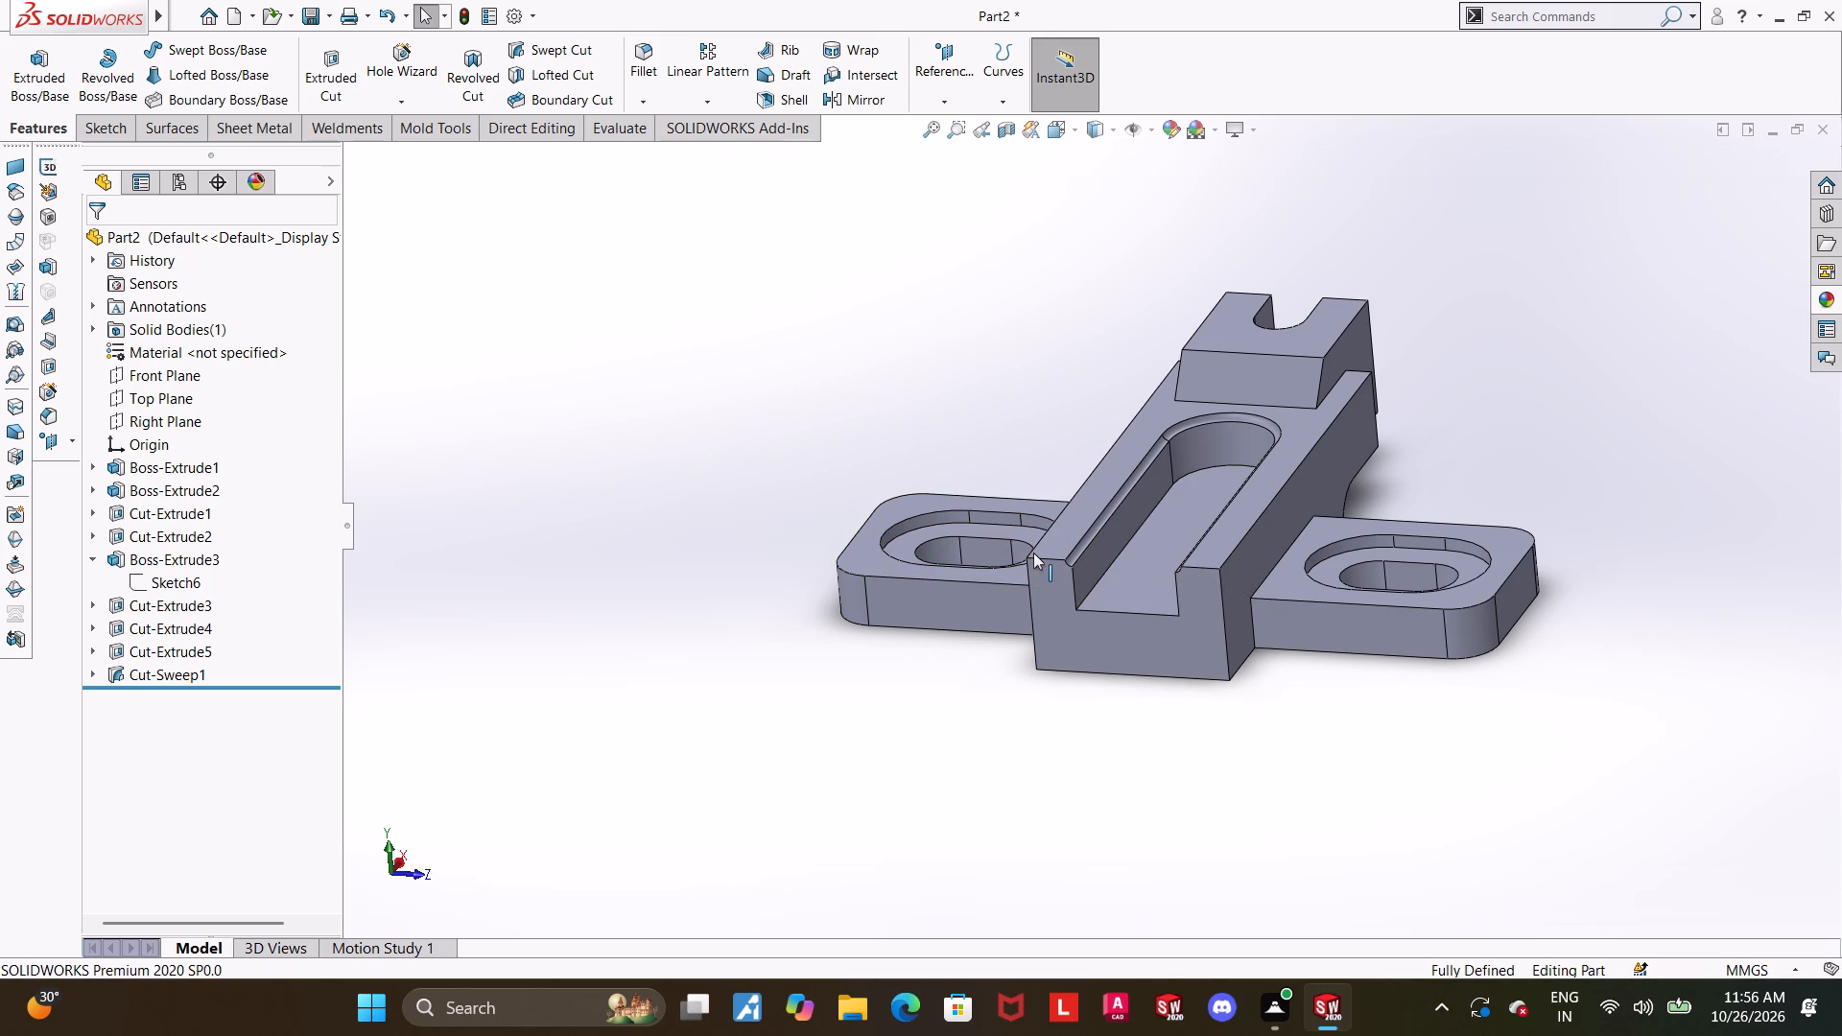
pyautogui.scroll(1, 1163, 566)
pyautogui.moveTo(1157, 566); pyautogui.dragTo(1168, 759, button='middle')
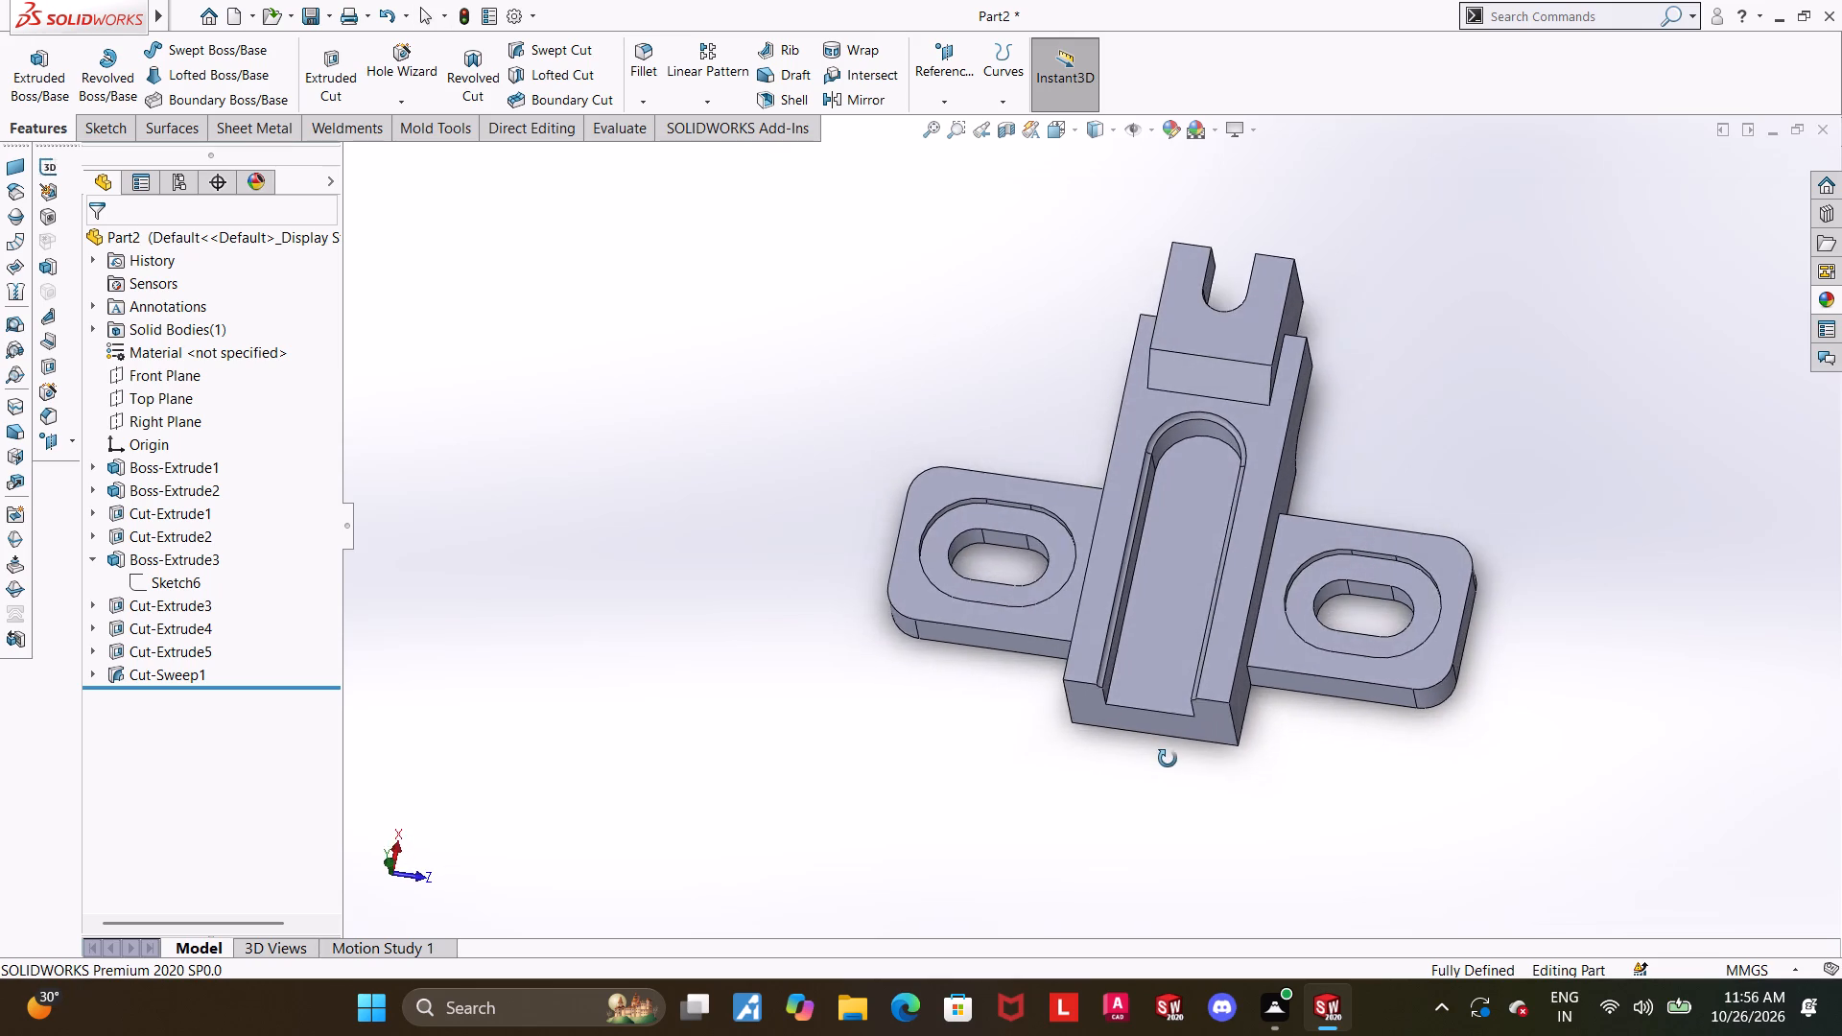
pyautogui.moveTo(1168, 759); pyautogui.dragTo(1204, 657, button='middle')
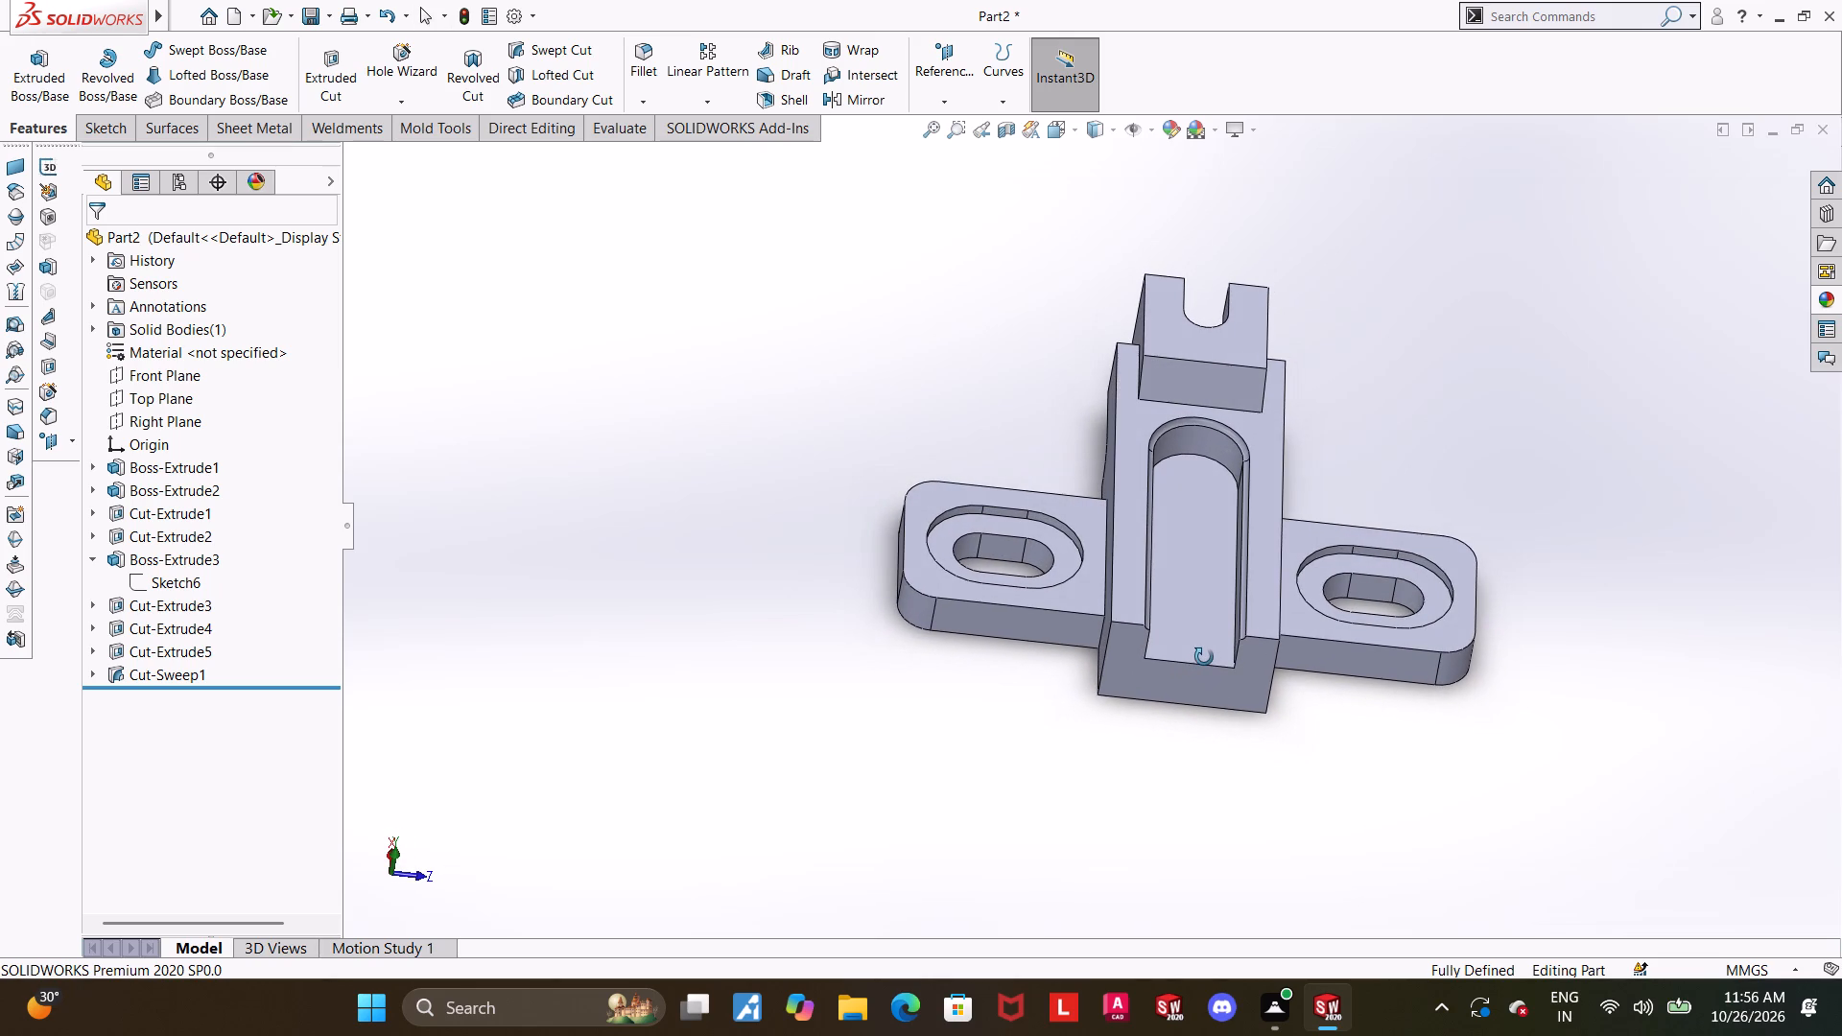
pyautogui.moveTo(1204, 657); pyautogui.dragTo(1195, 599, button='middle')
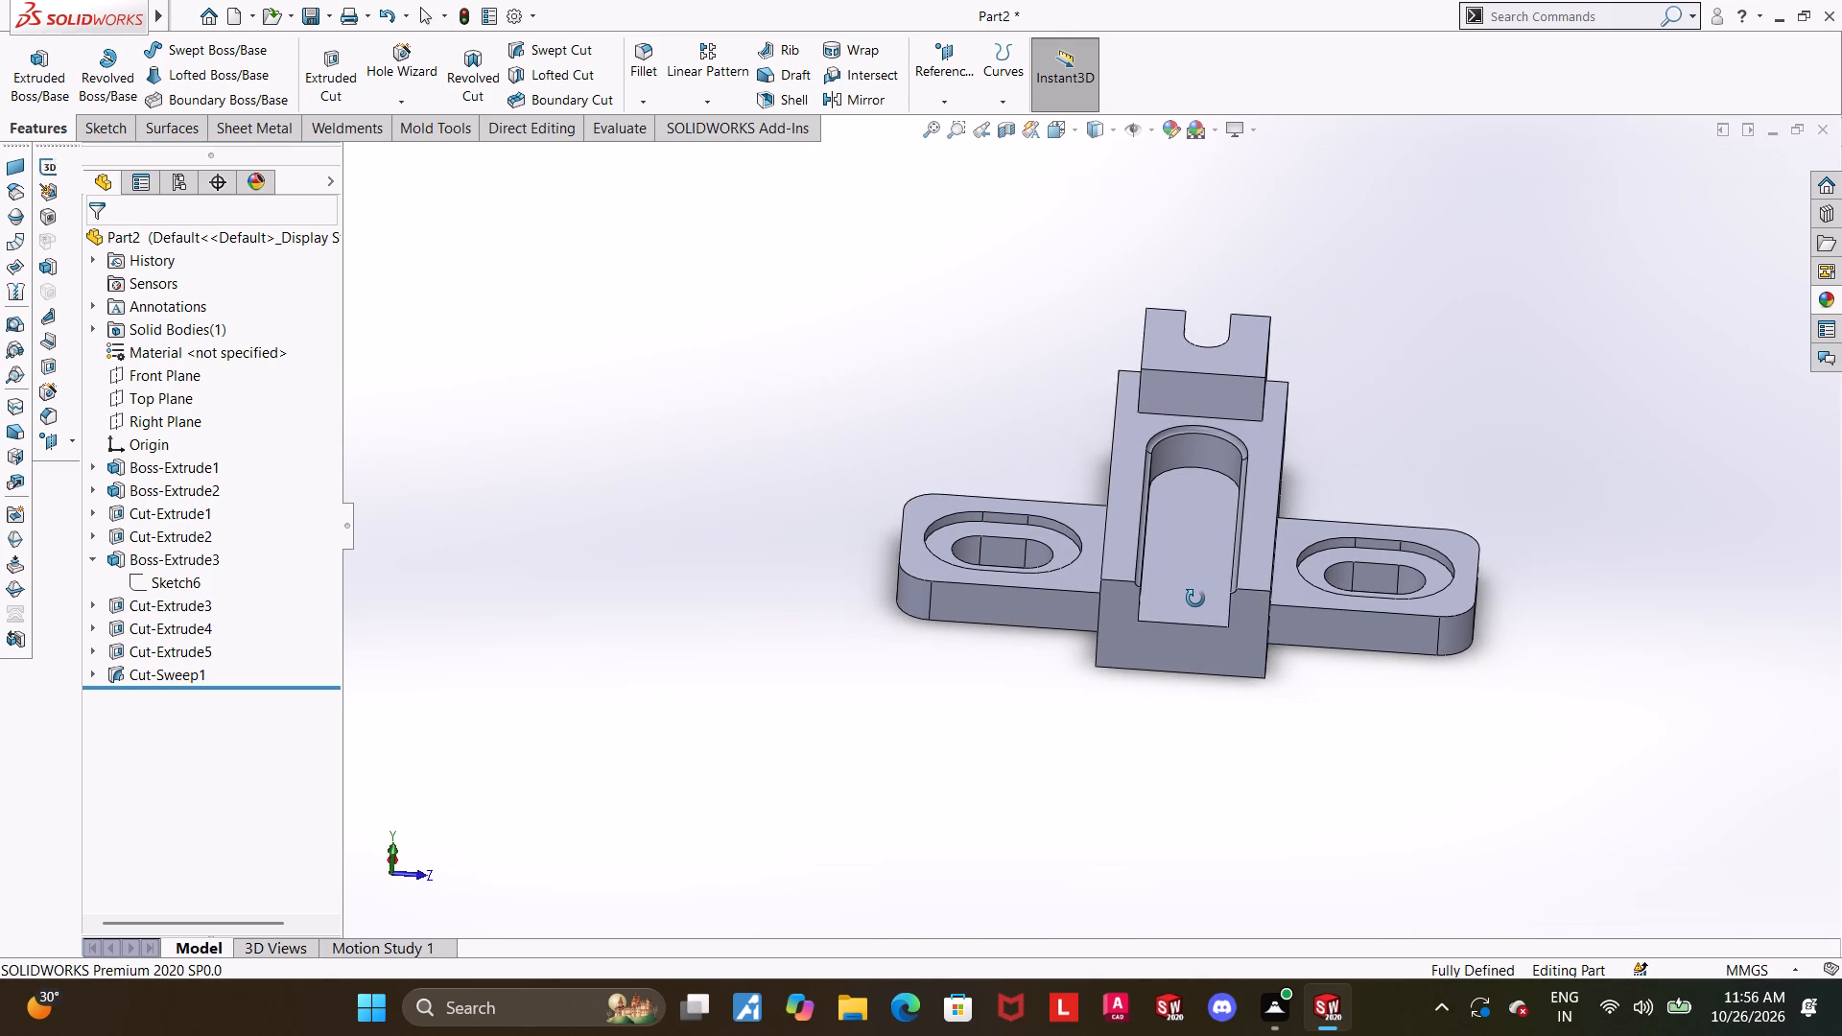
pyautogui.moveTo(1195, 599); pyautogui.dragTo(1193, 601, button='middle')
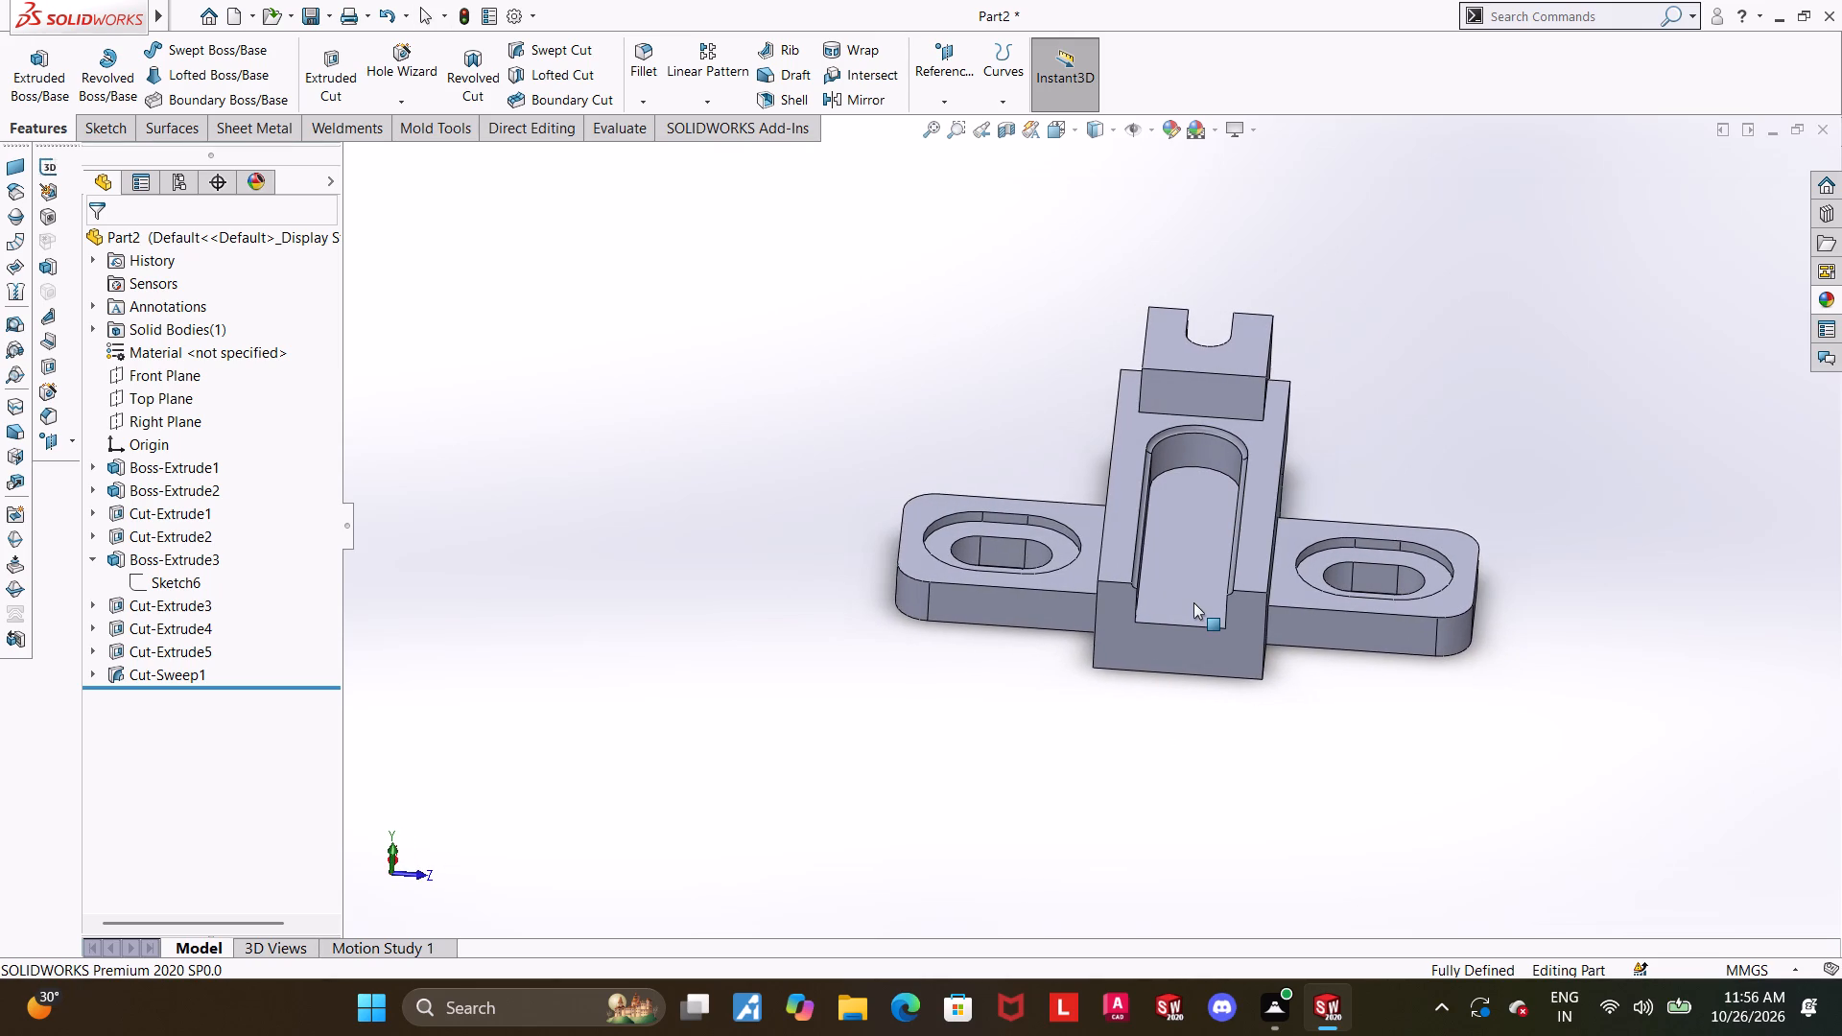
pyautogui.click(1212, 729)
pyautogui.click(1201, 626)
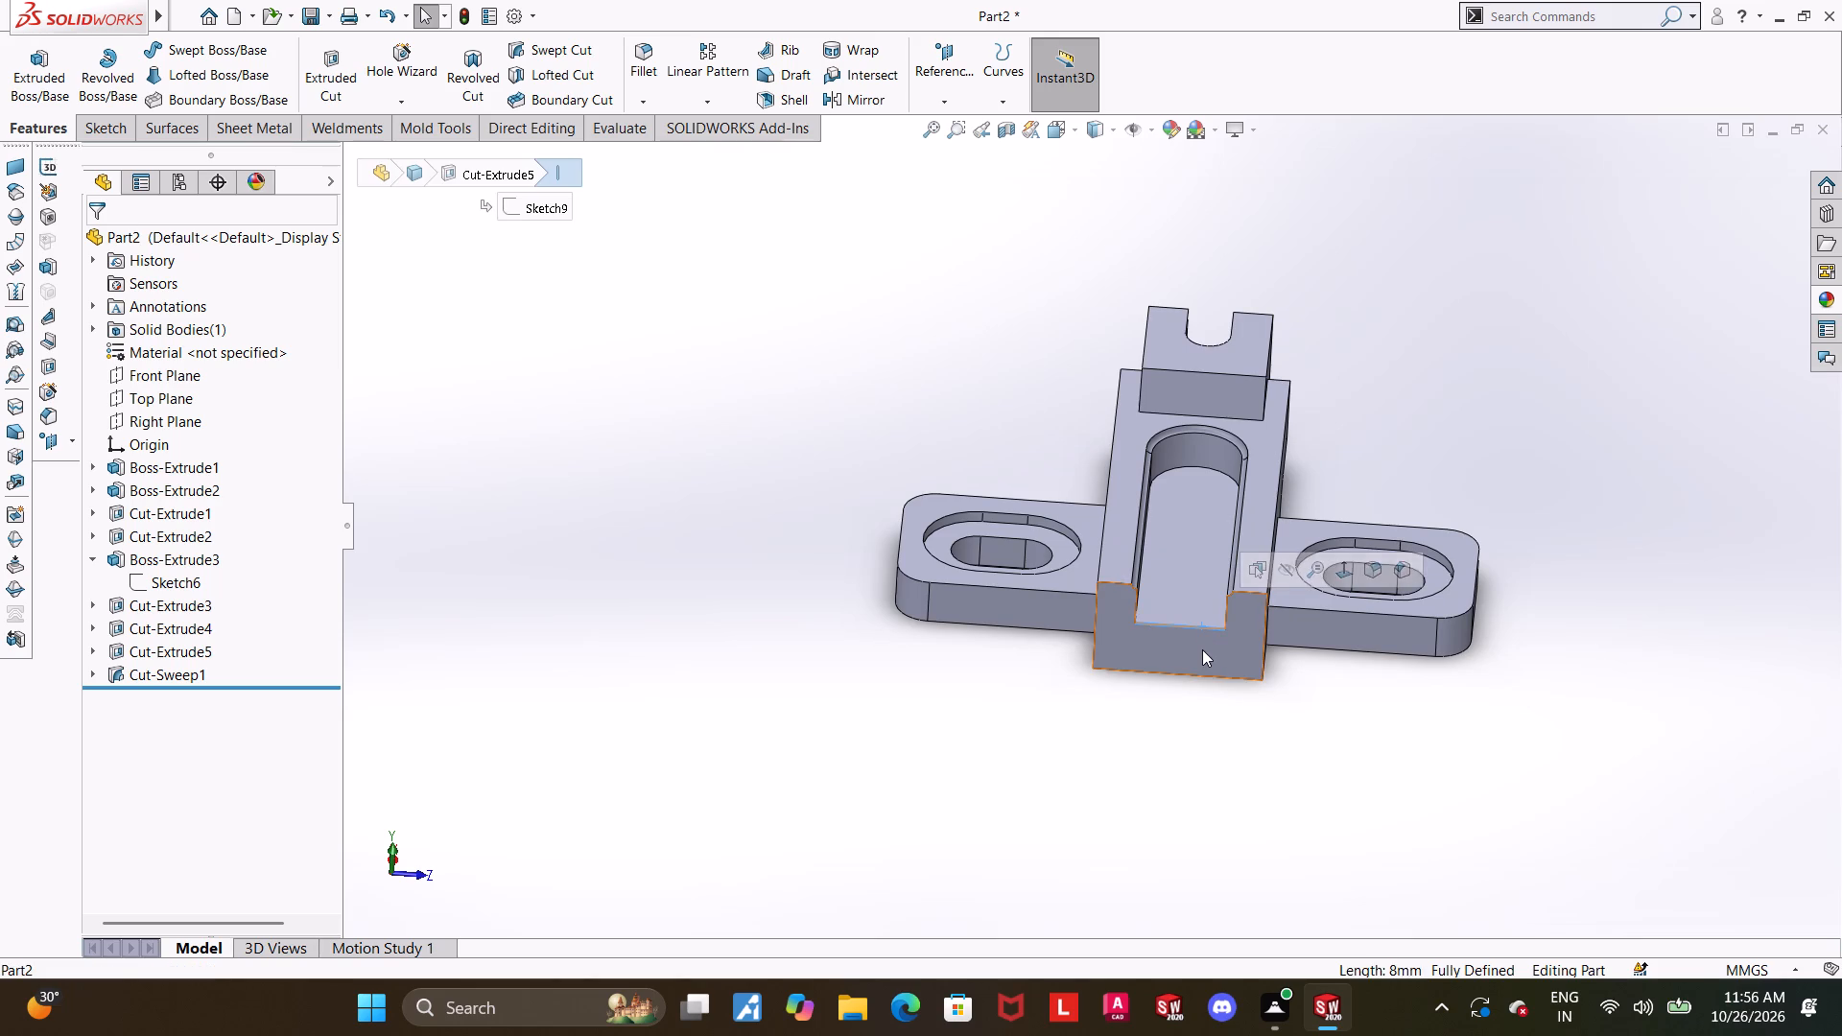
pyautogui.click(1202, 649)
pyautogui.click(1230, 726)
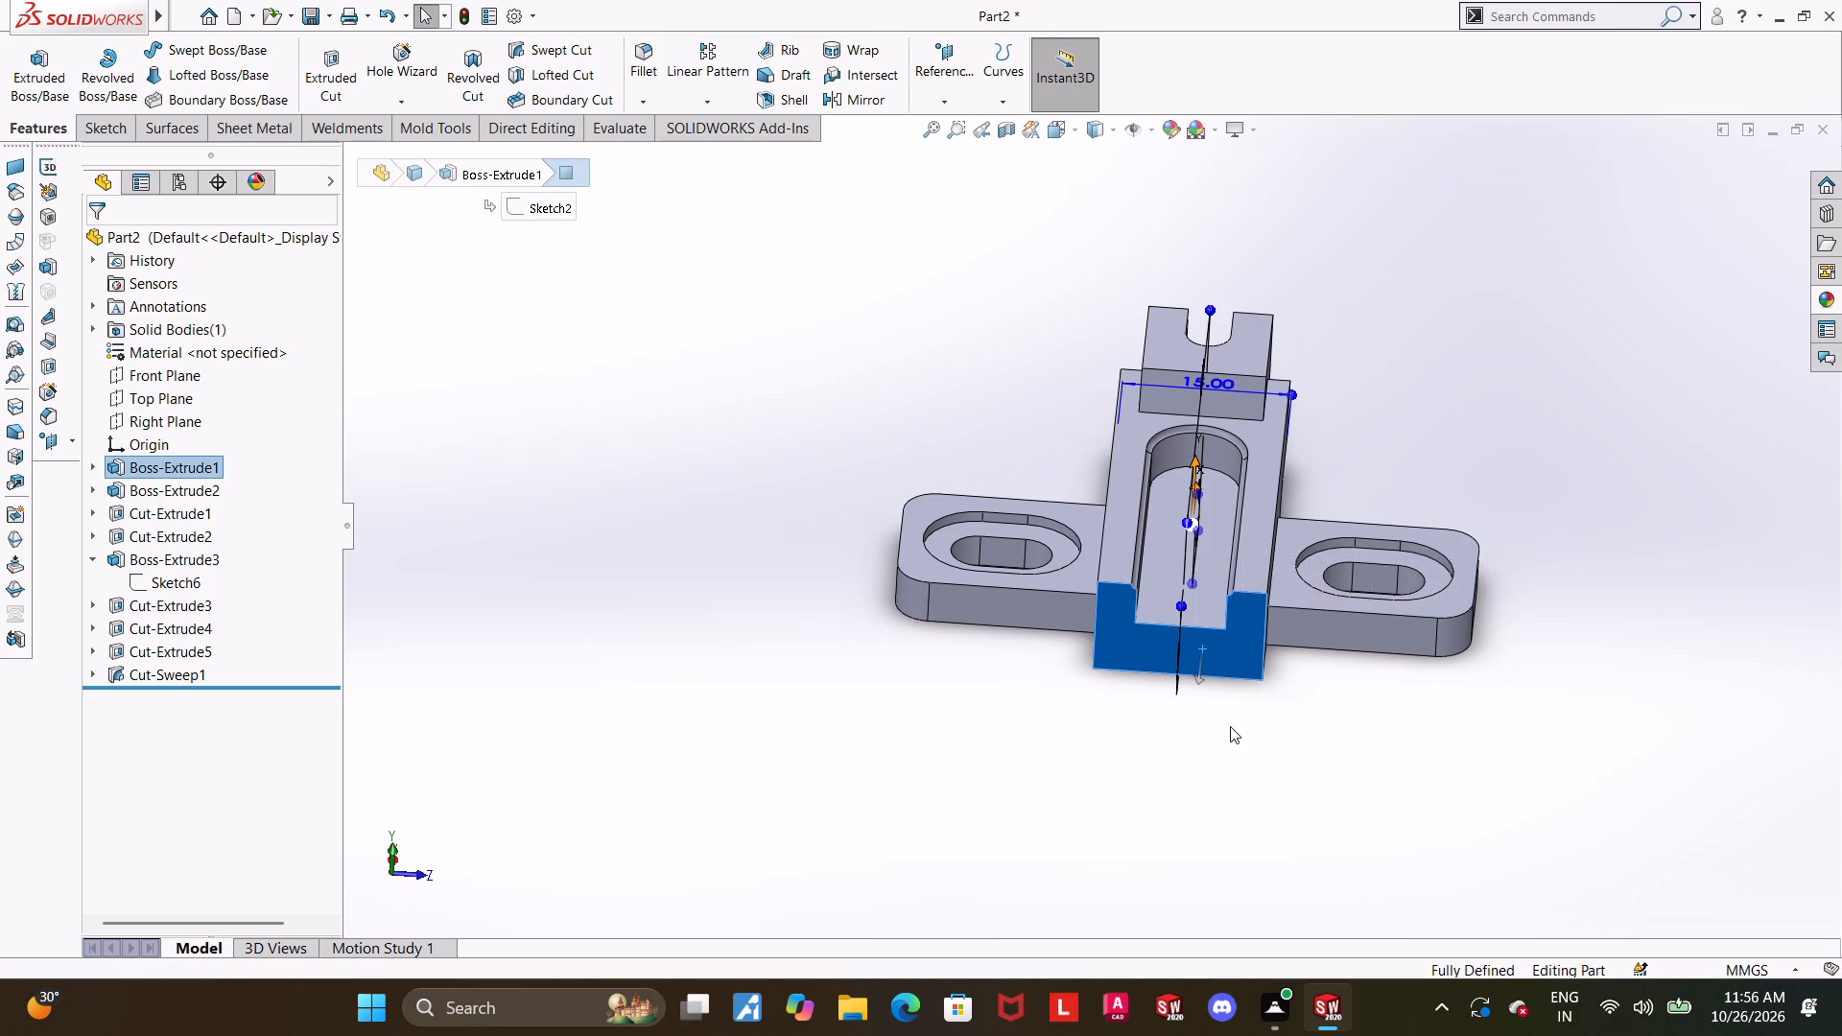
pyautogui.click(1218, 665)
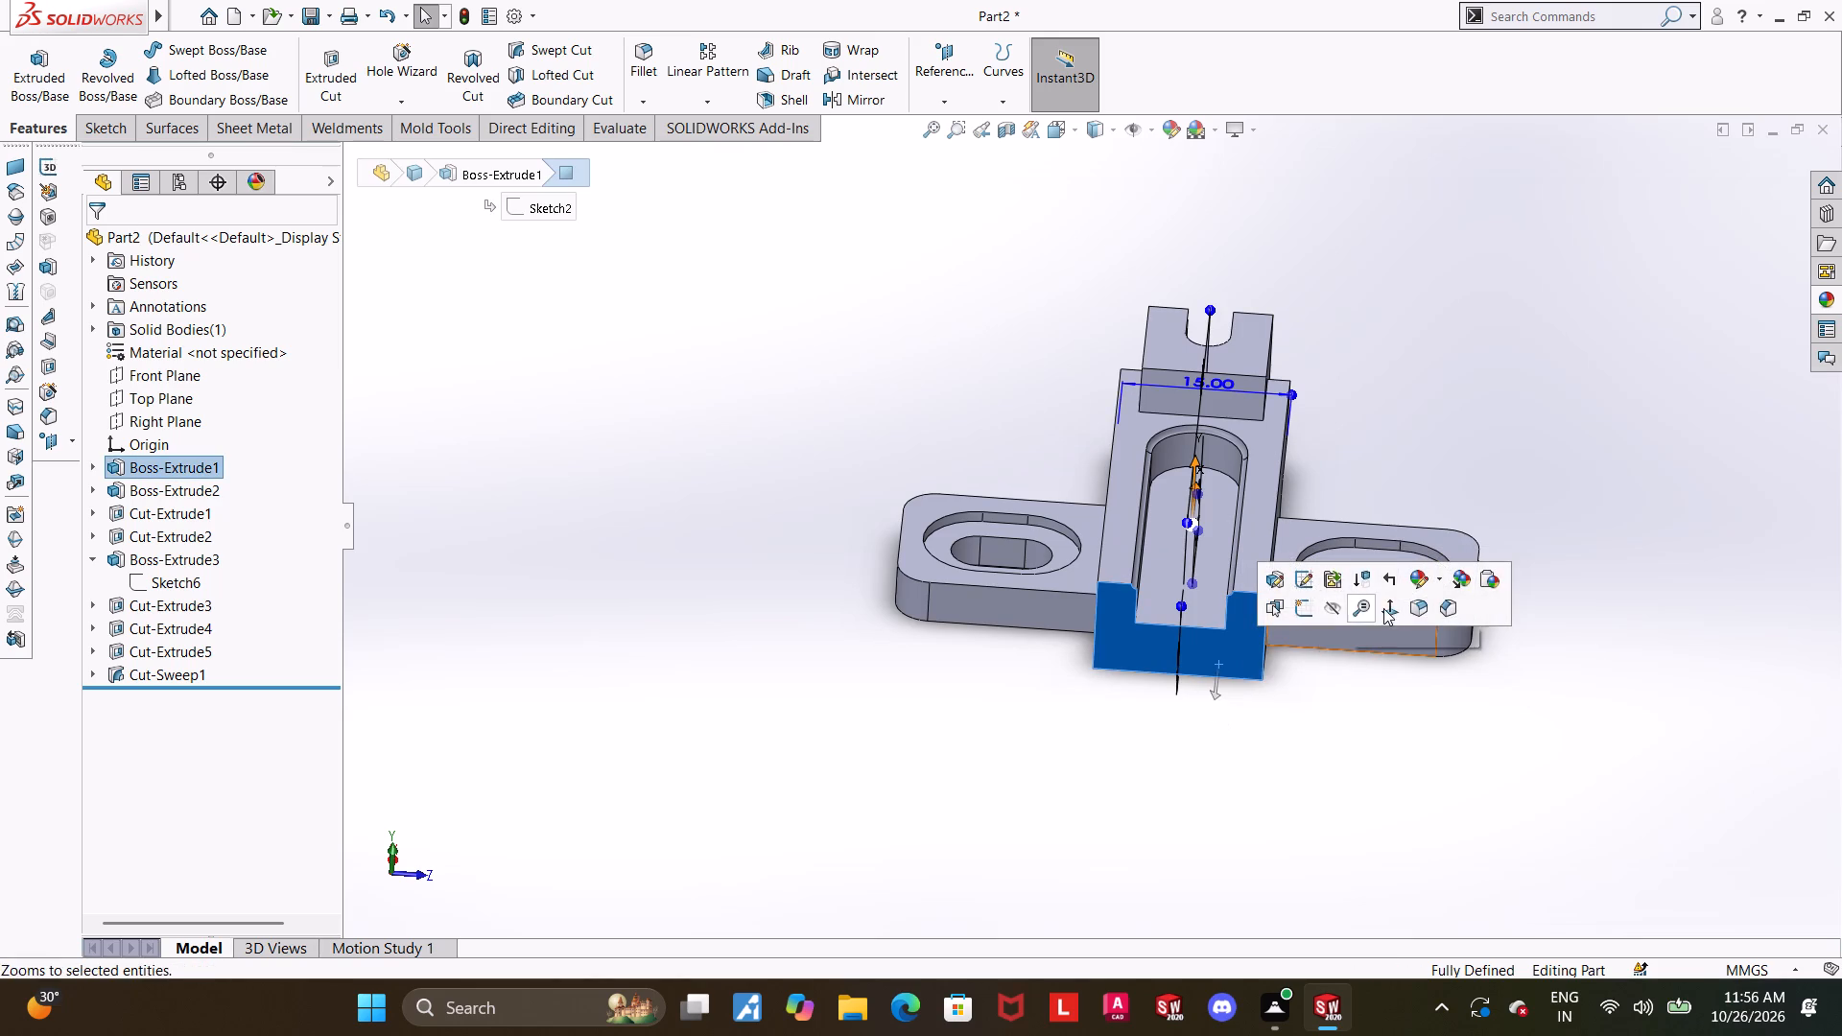
pyautogui.click(1384, 609)
pyautogui.click(1339, 695)
pyautogui.scroll(-5, 1079, 446)
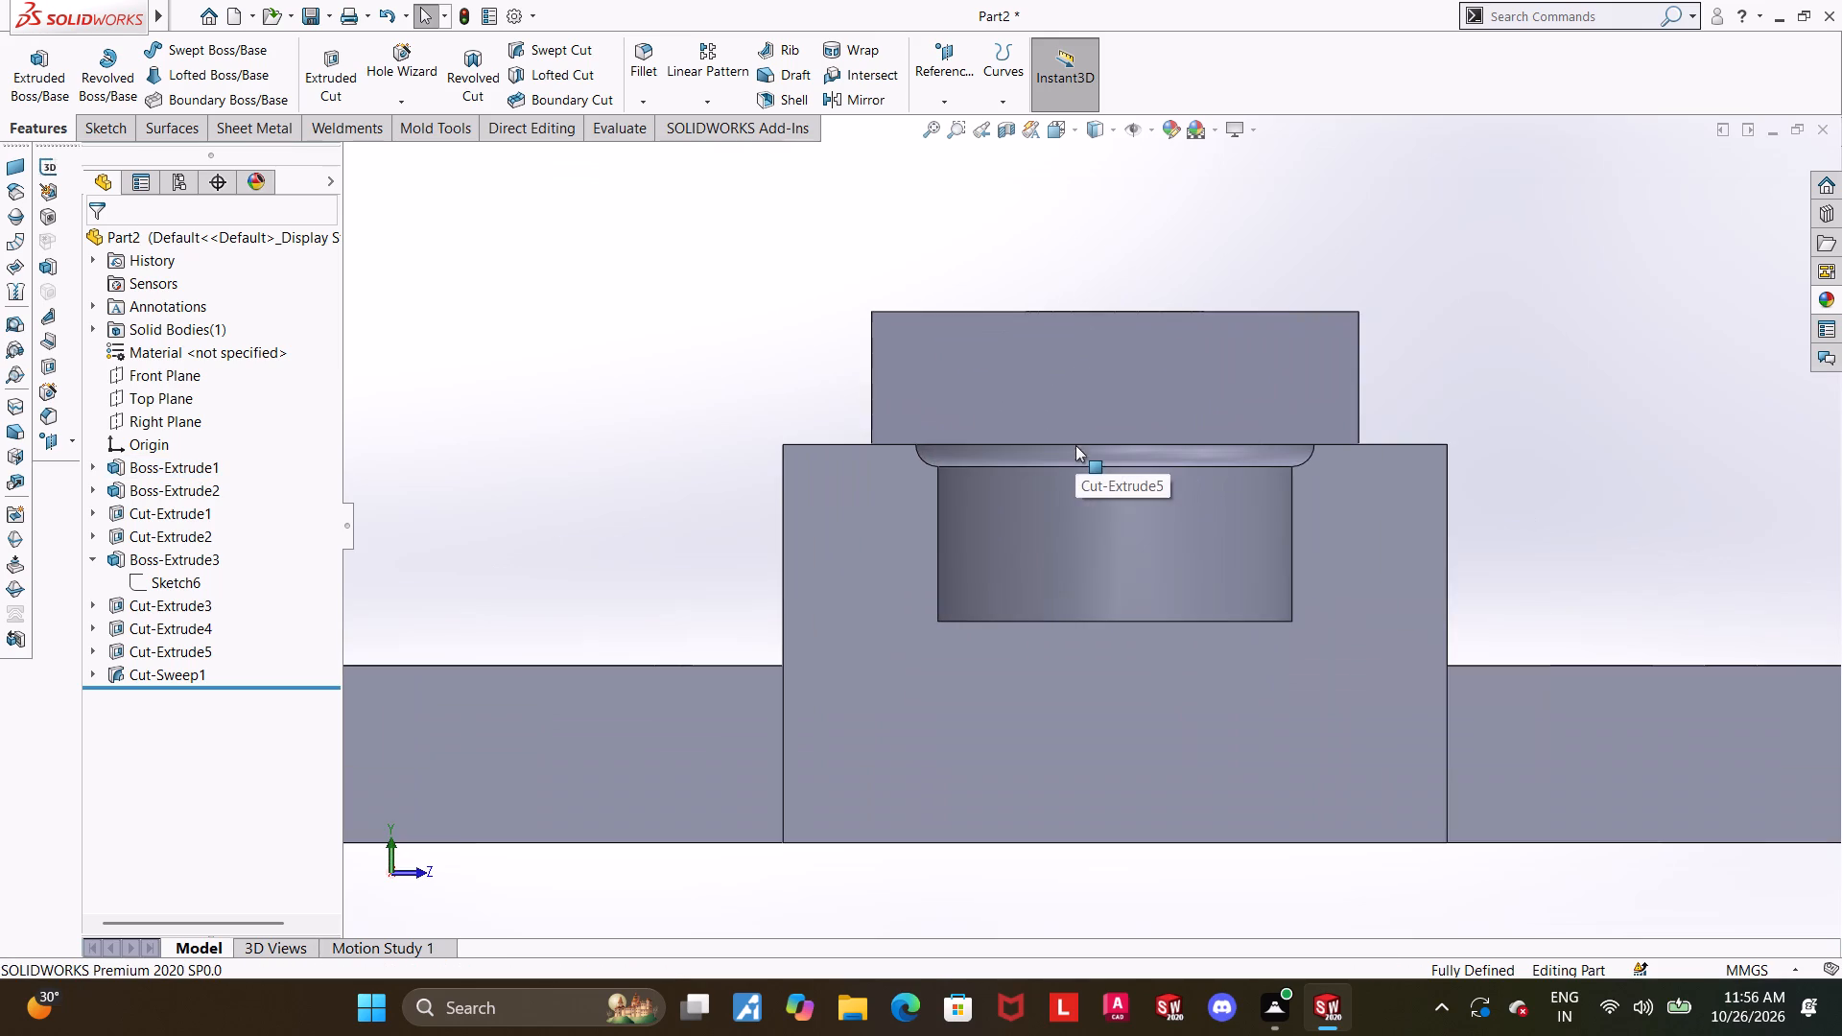
pyautogui.scroll(-1, 1065, 453)
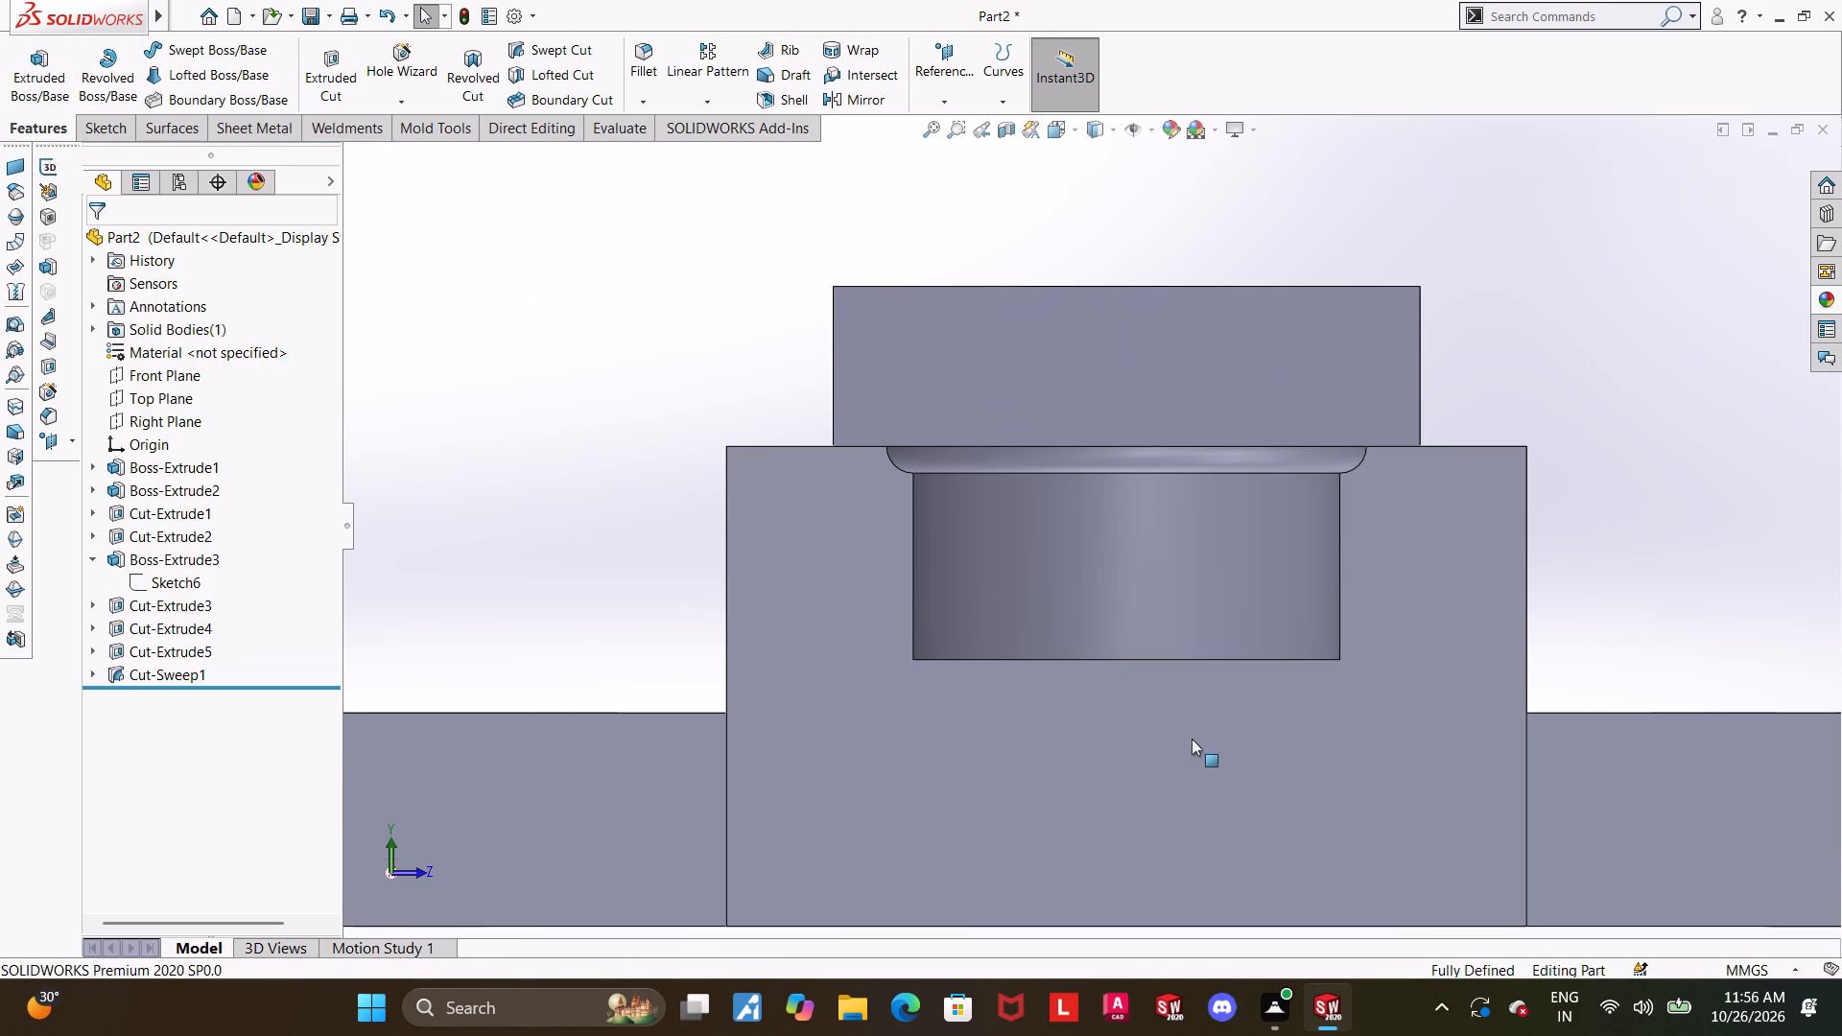
pyautogui.scroll(3, 1191, 738)
# On the body's open-slot end face, sketch a downward-bulging 3 Point Arc between the slot floor's corners, radius about 10.25 mm.
pyautogui.click(1185, 679)
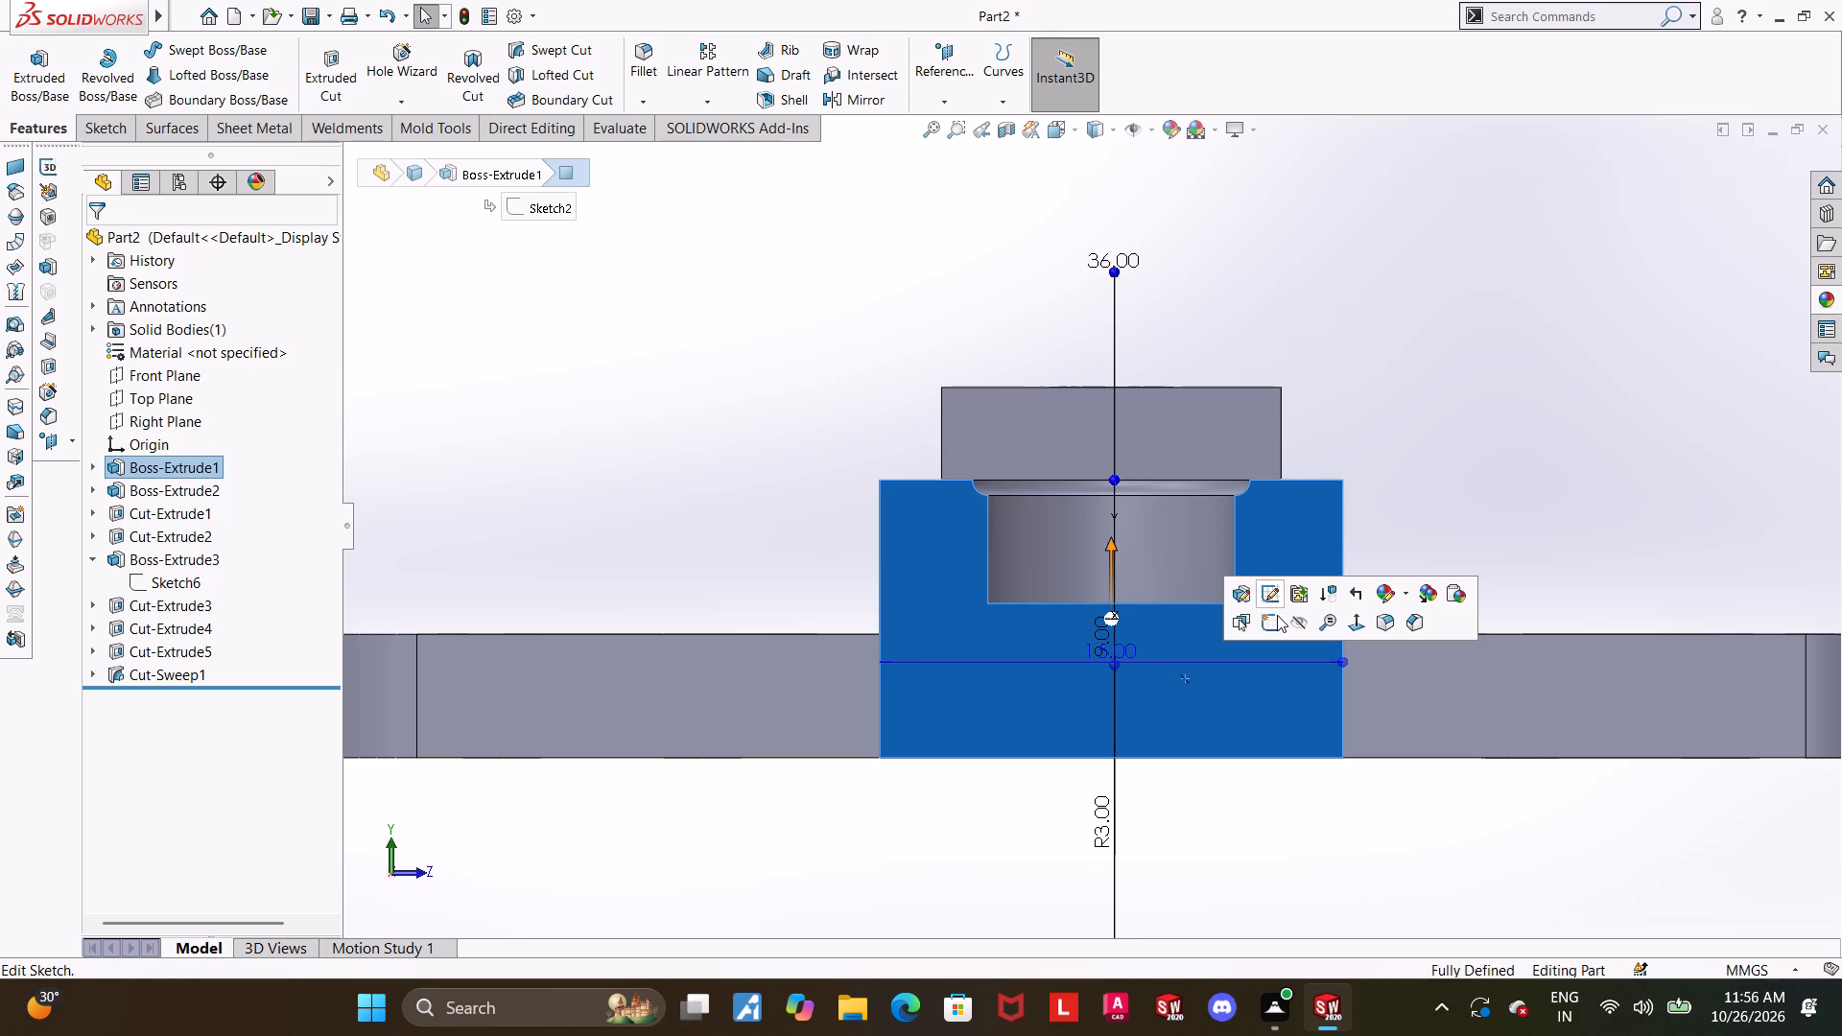
pyautogui.click(1277, 615)
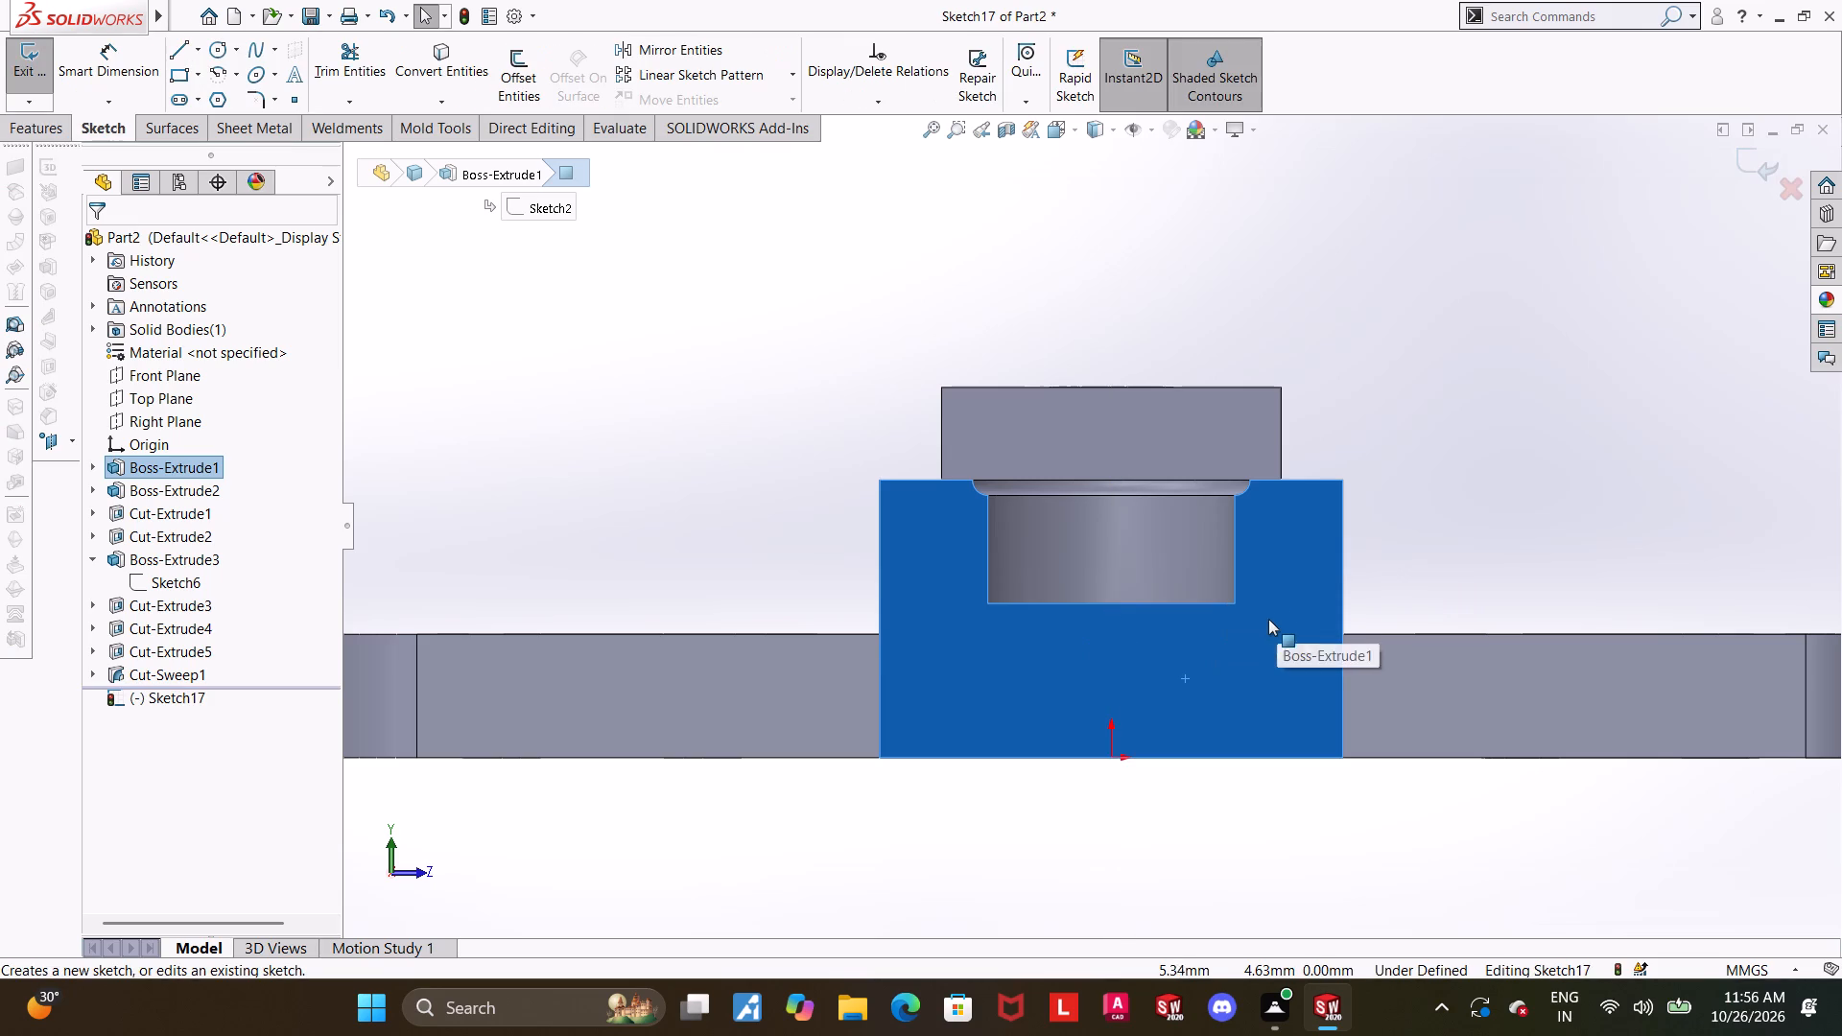
pyautogui.scroll(1, 734, 469)
pyautogui.click(736, 468)
pyautogui.scroll(1, 888, 506)
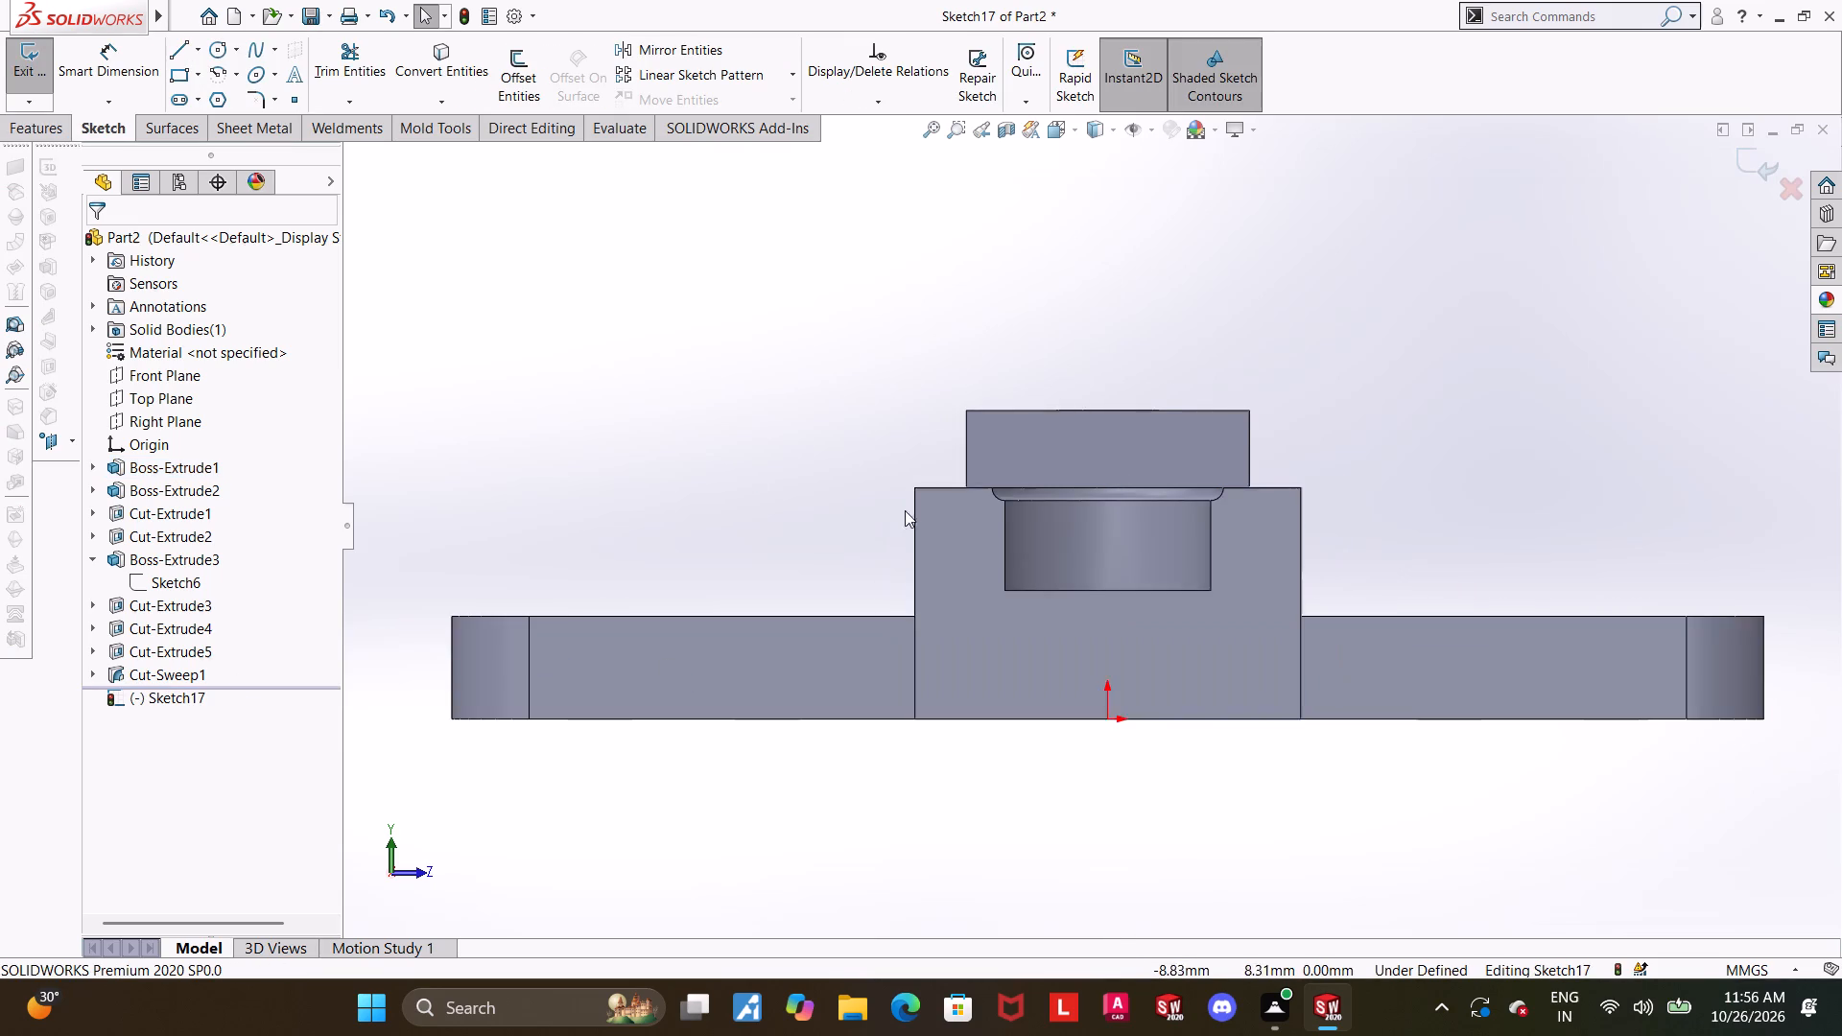
pyautogui.scroll(-1, 1222, 476)
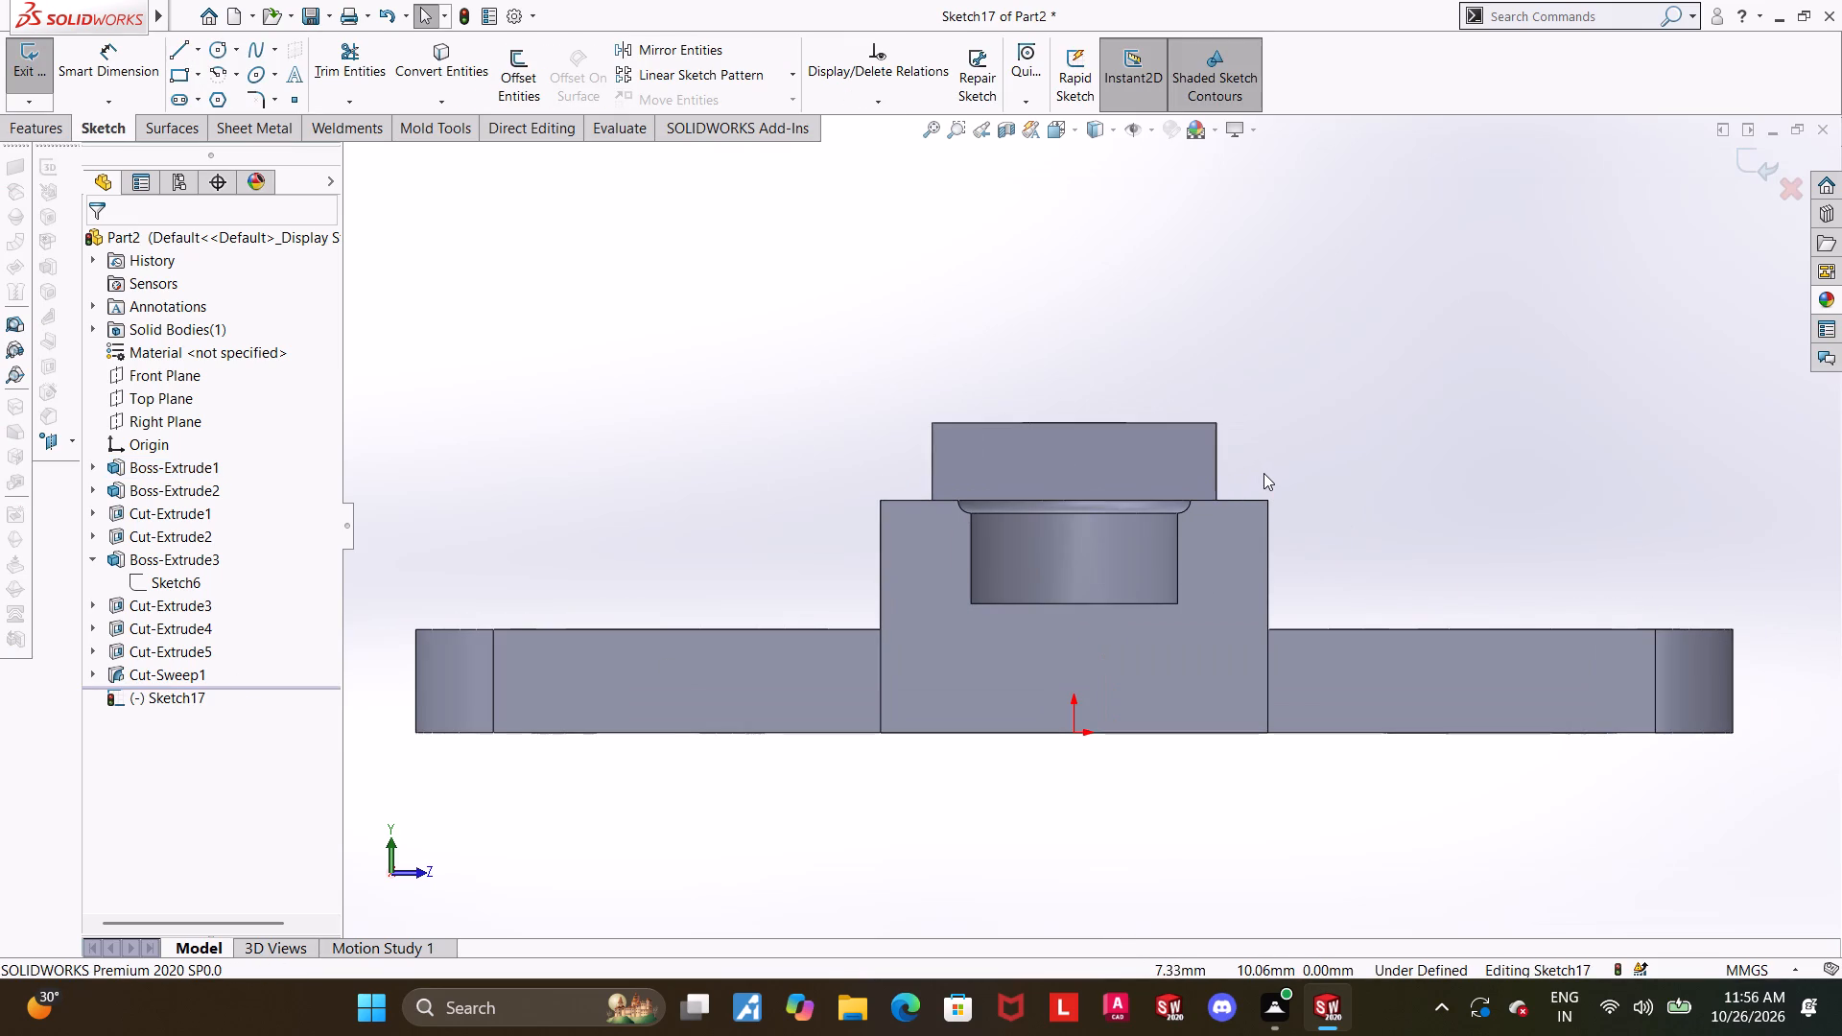
pyautogui.scroll(1, 1263, 473)
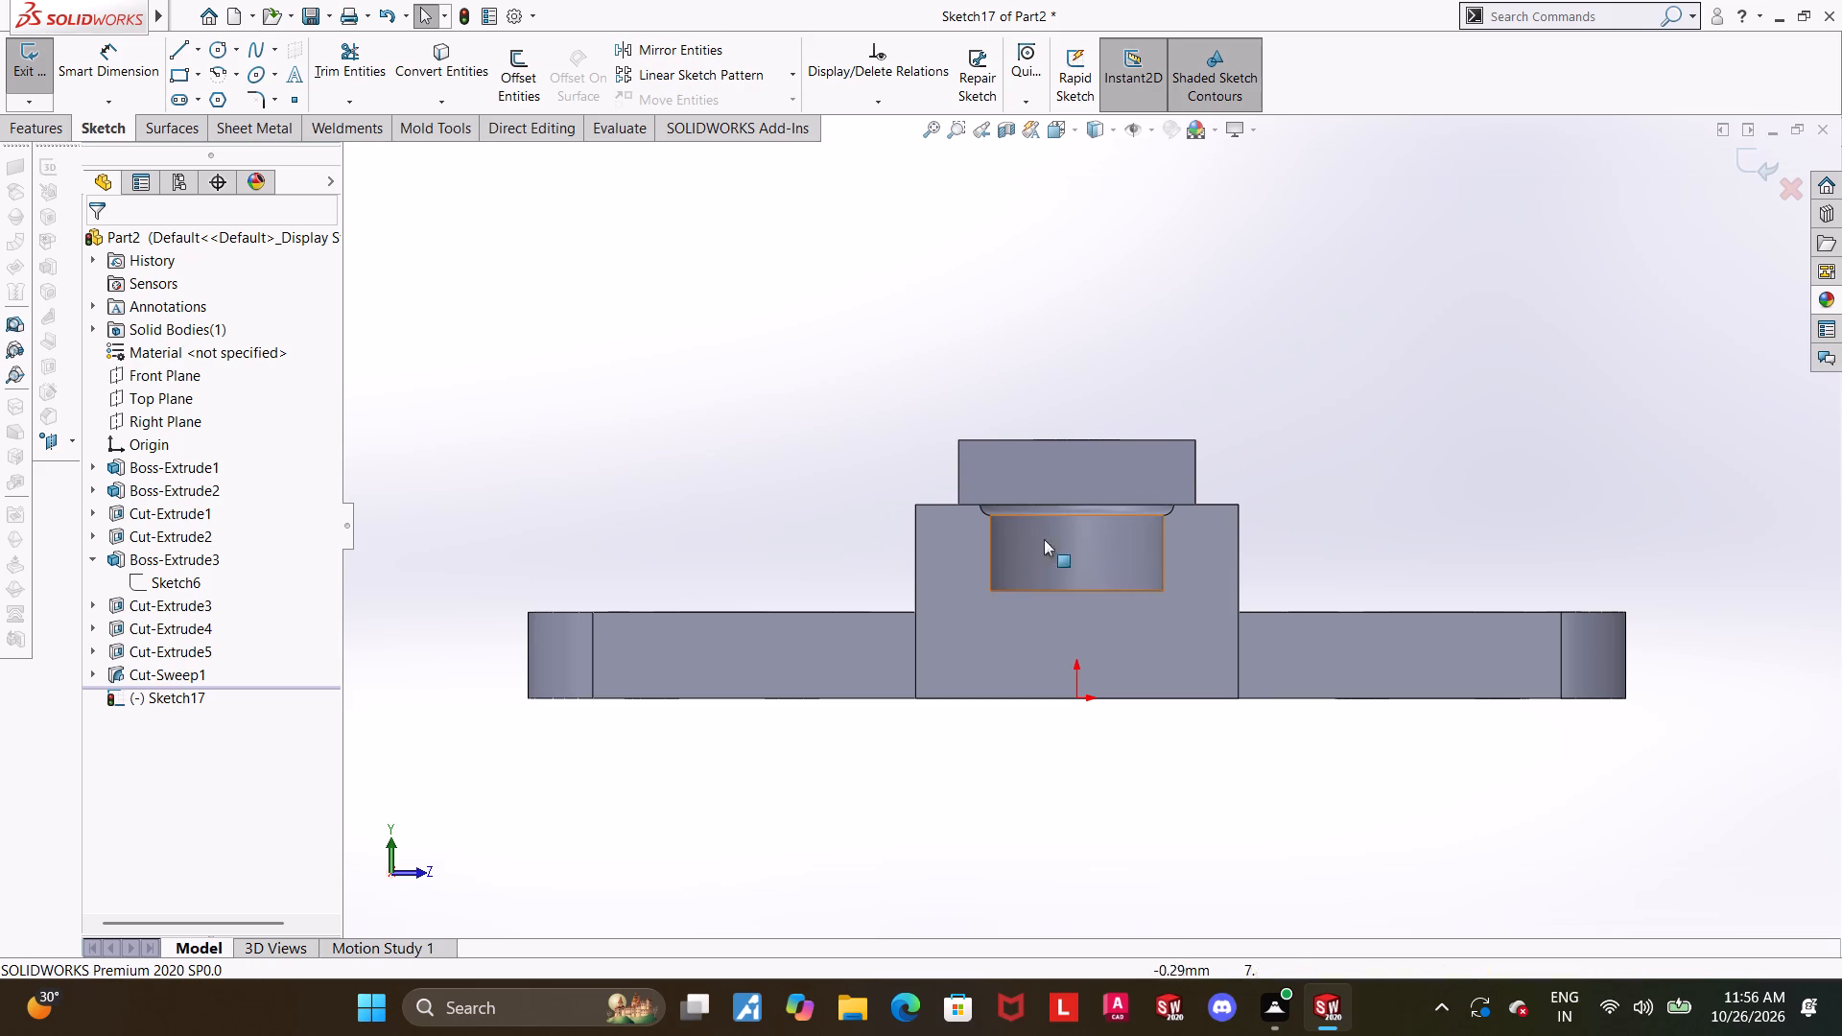
pyautogui.scroll(-1, 992, 548)
pyautogui.scroll(-2, 1177, 580)
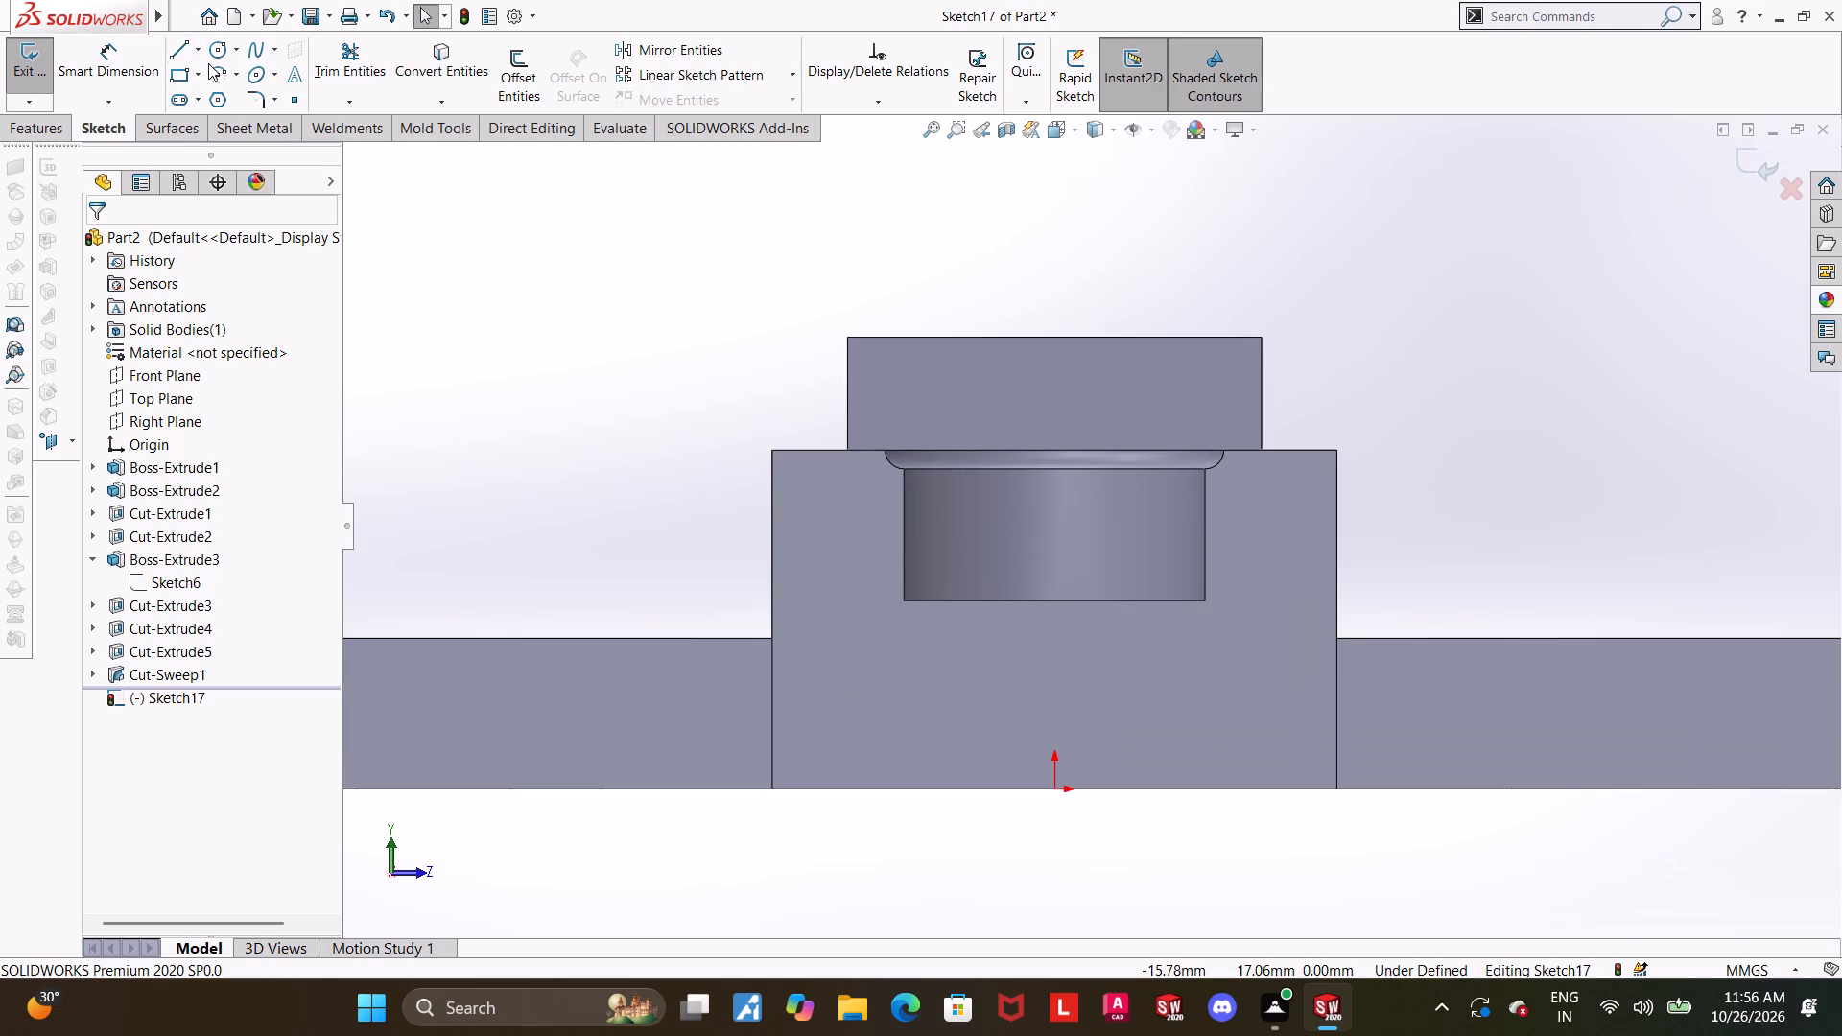
pyautogui.click(235, 71)
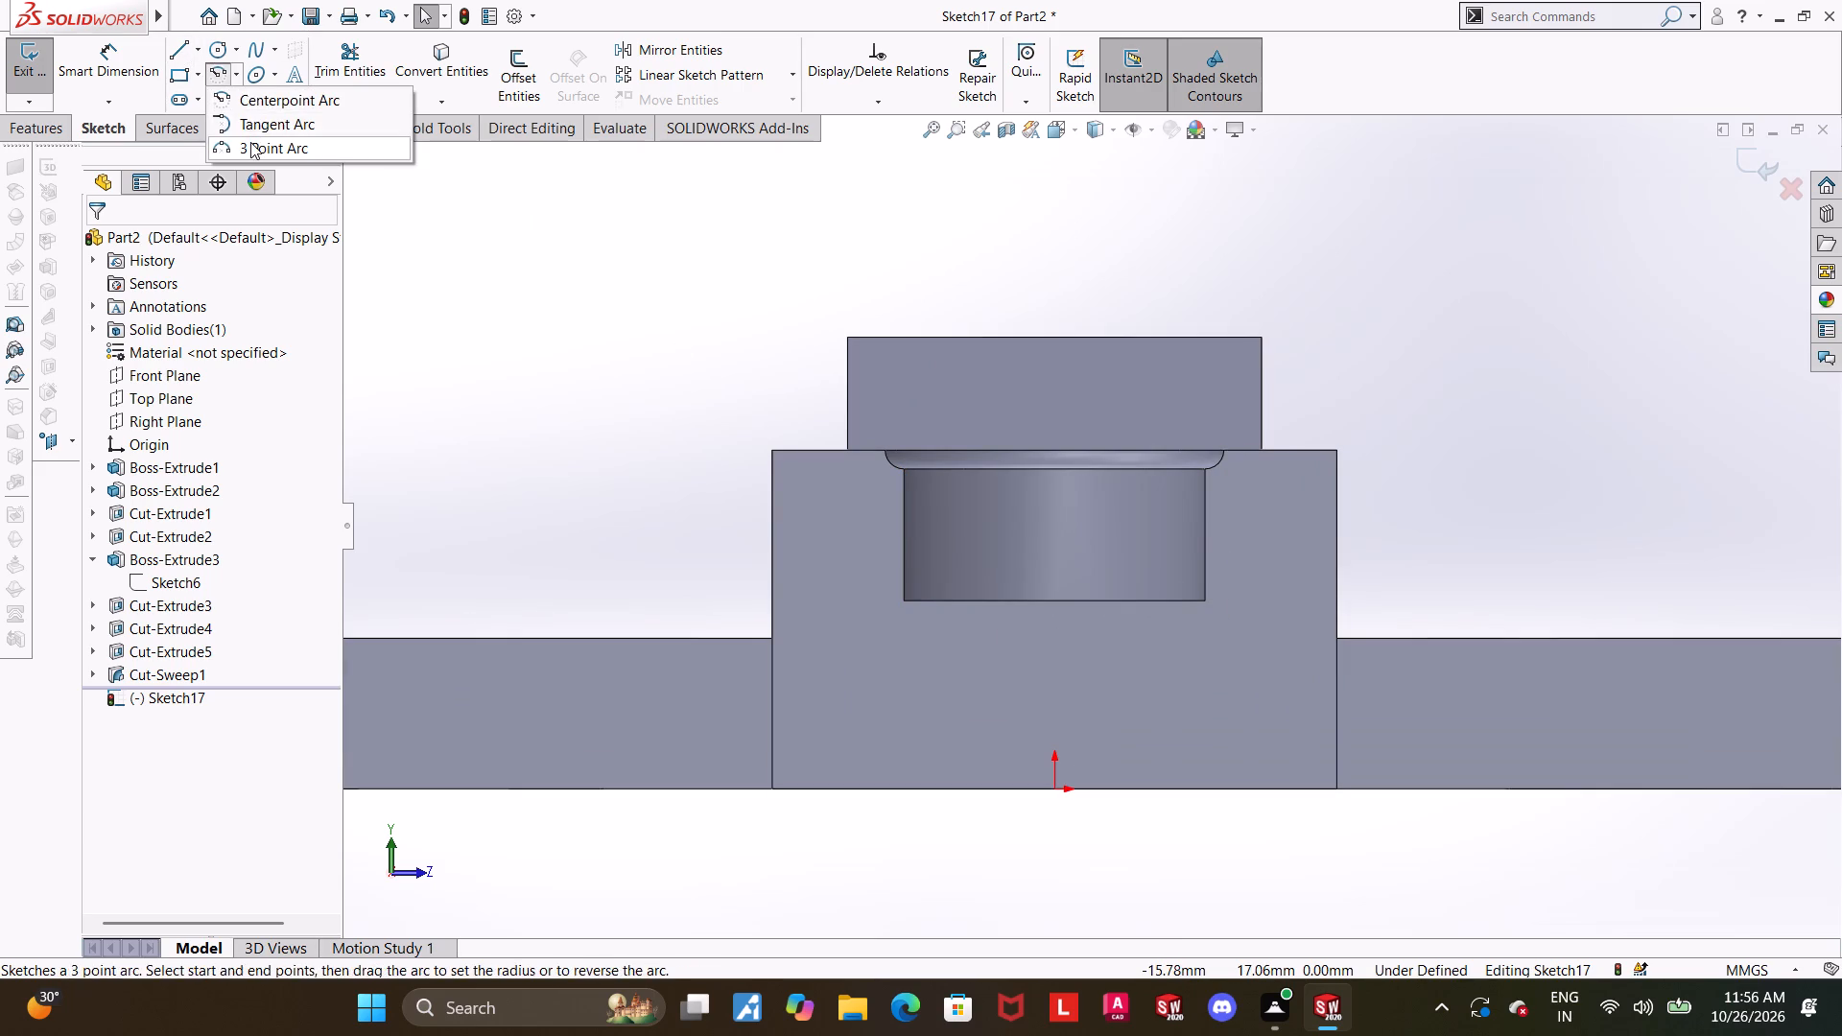
pyautogui.click(250, 142)
pyautogui.click(905, 603)
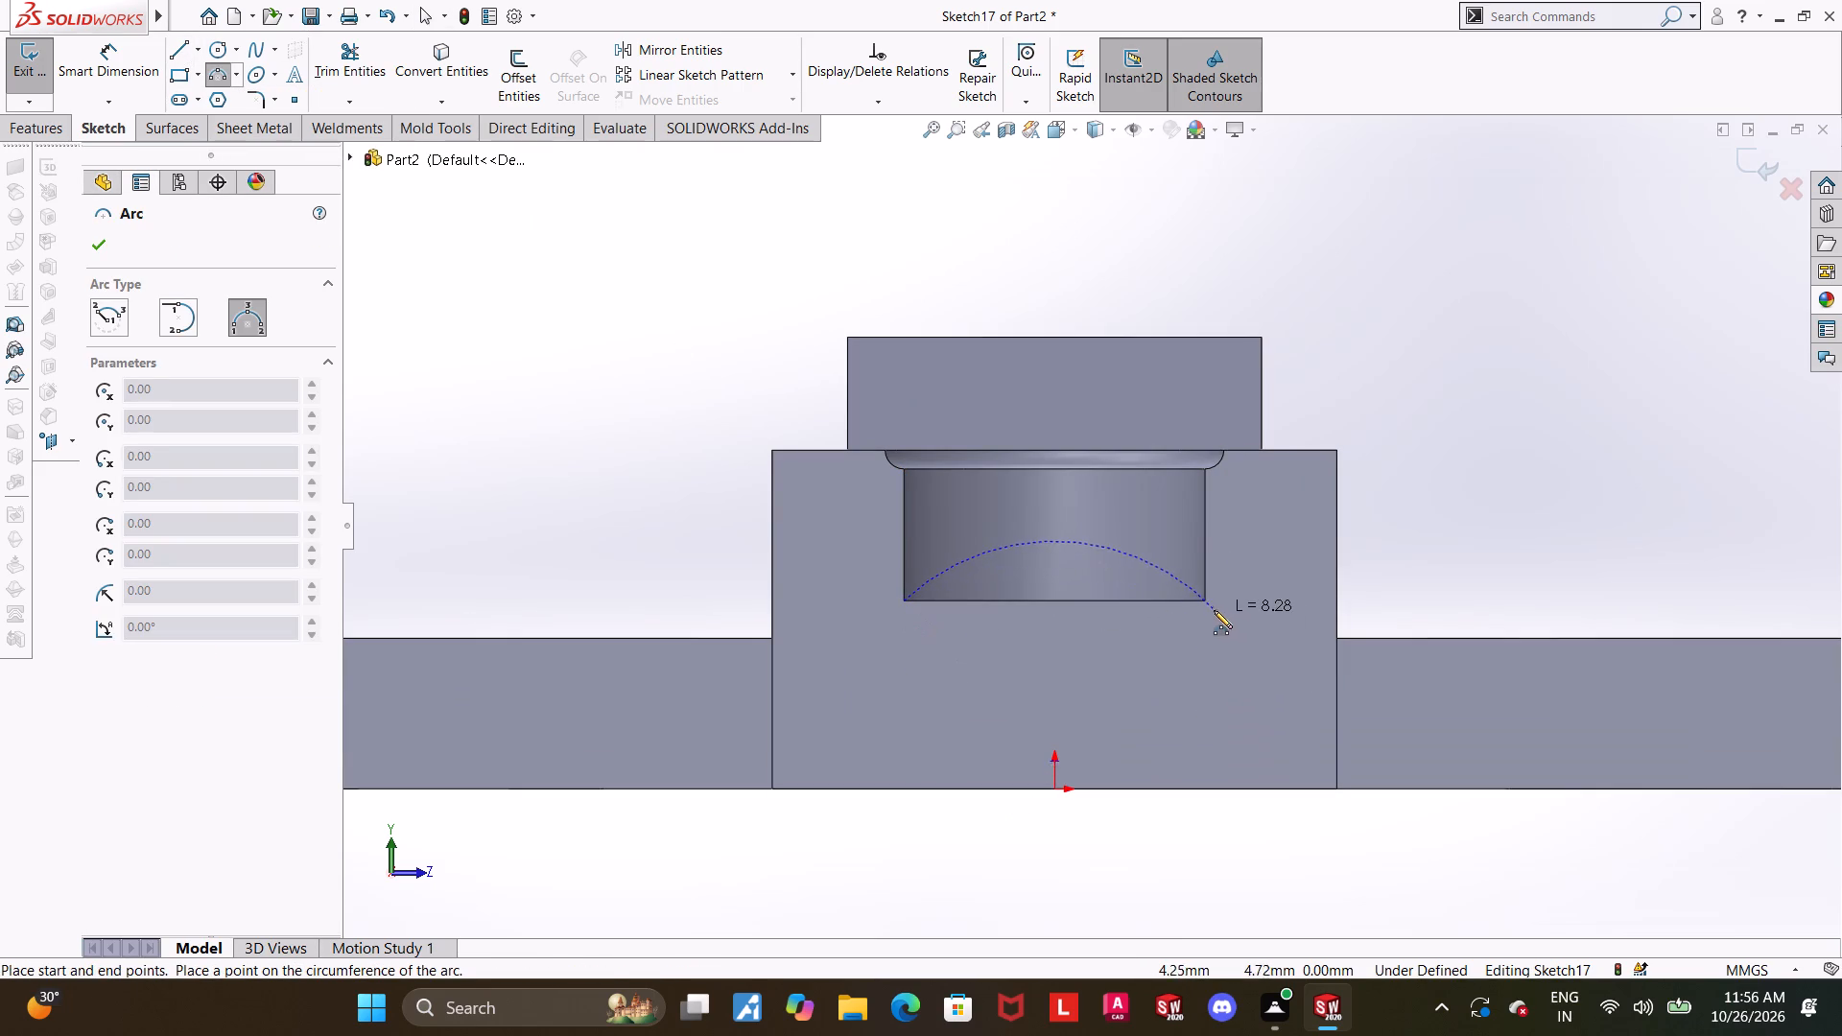
pyautogui.click(1204, 601)
pyautogui.click(1166, 615)
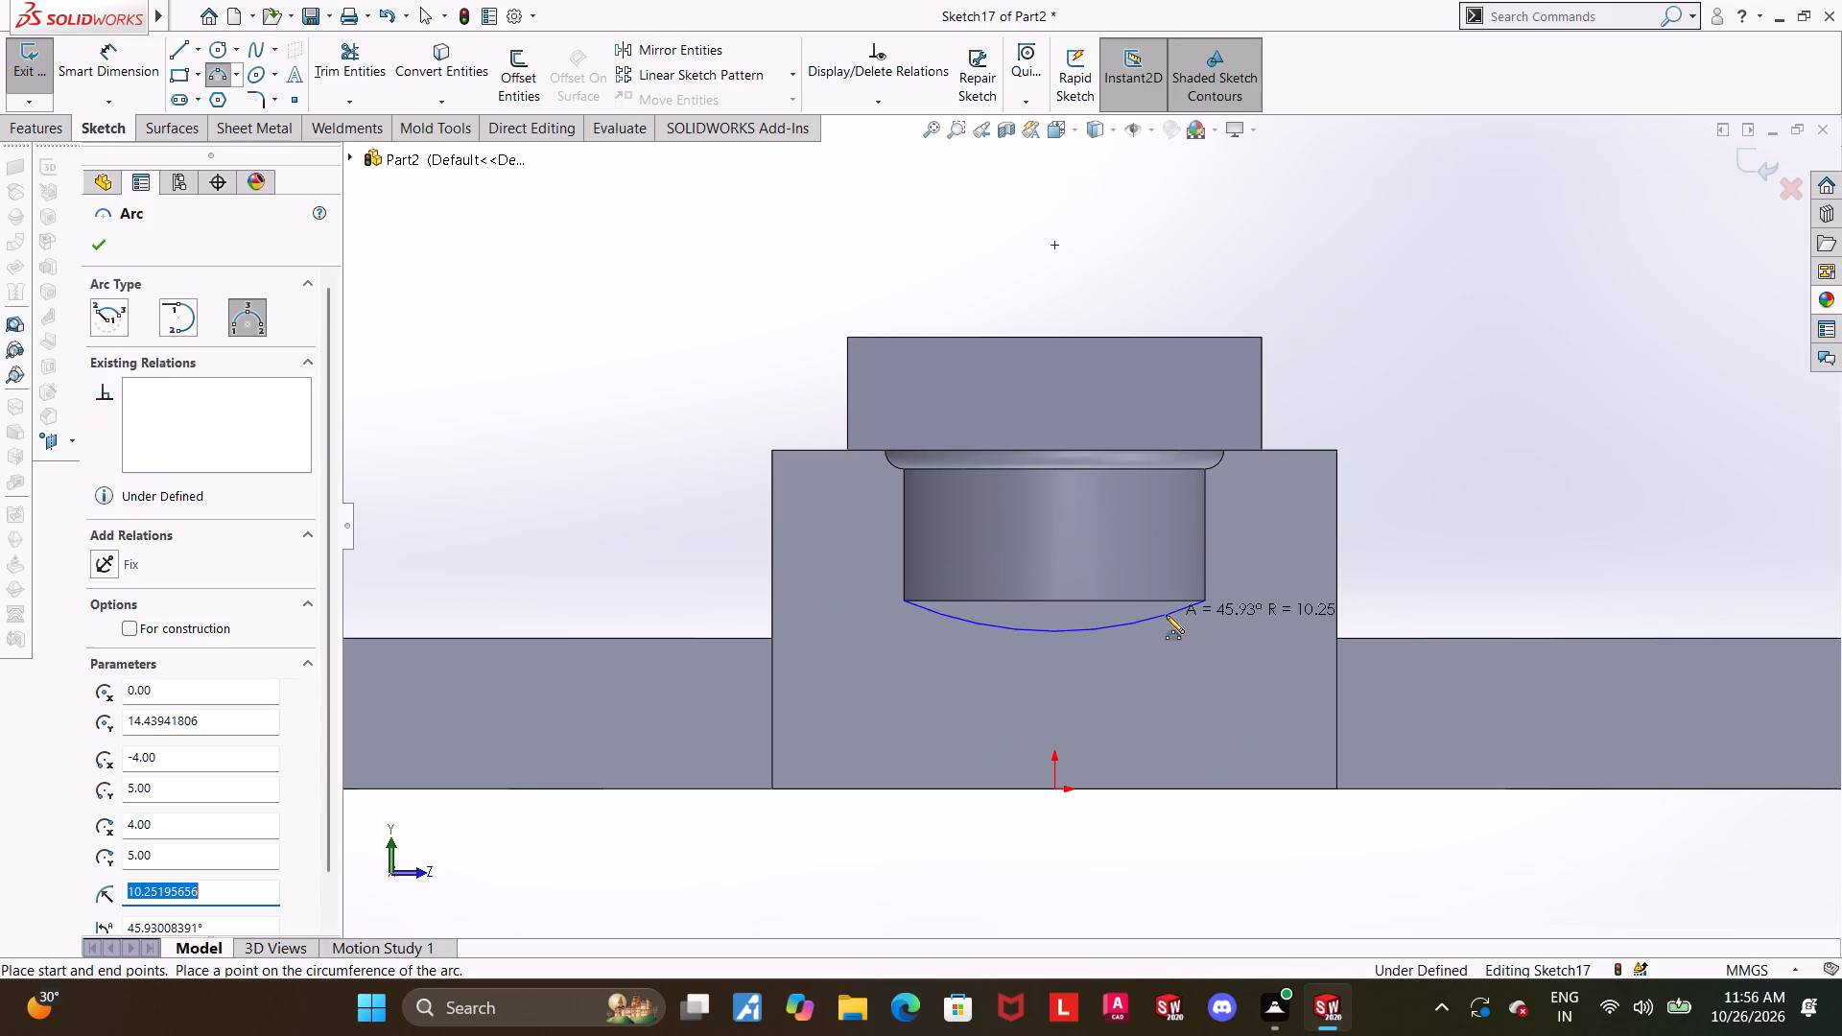
pyautogui.press('Escape')
# Dimension the arc below the slot floor with a radius of 9 mm.
pyautogui.click(110, 63)
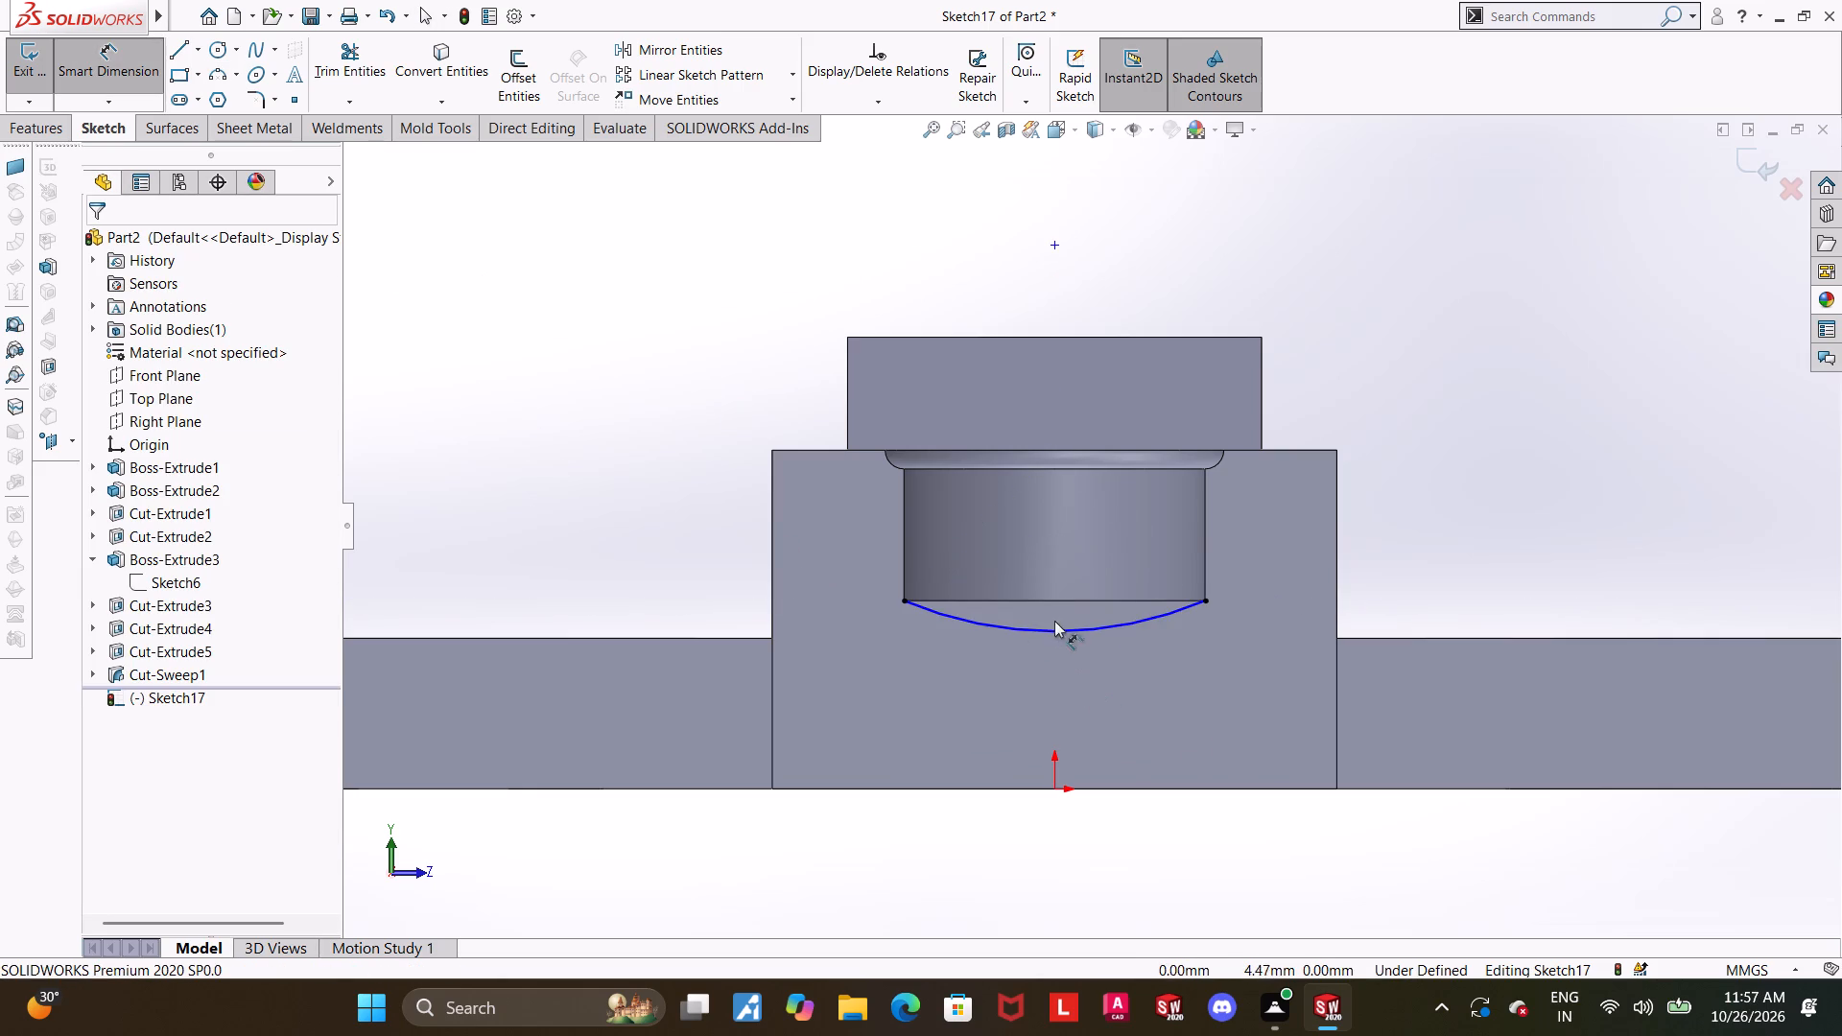
pyautogui.click(1061, 626)
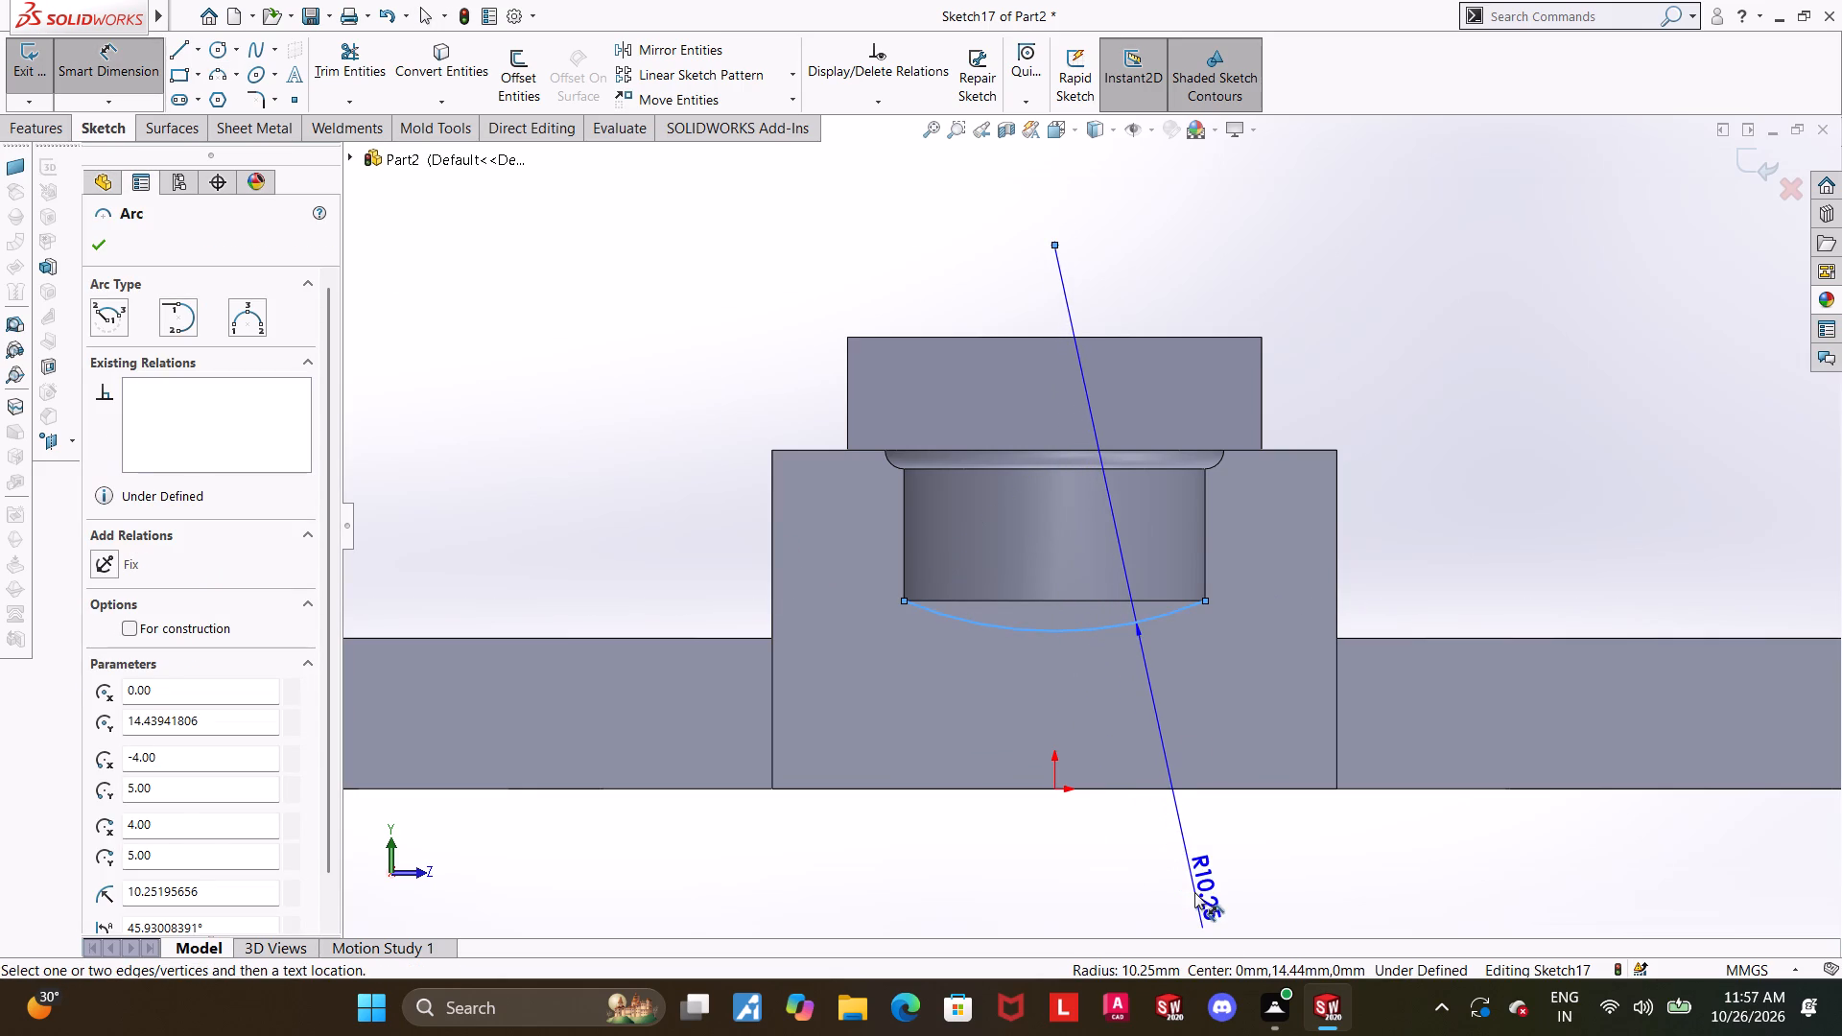
pyautogui.click(1192, 862)
pyautogui.press('9')
pyautogui.press('Return')
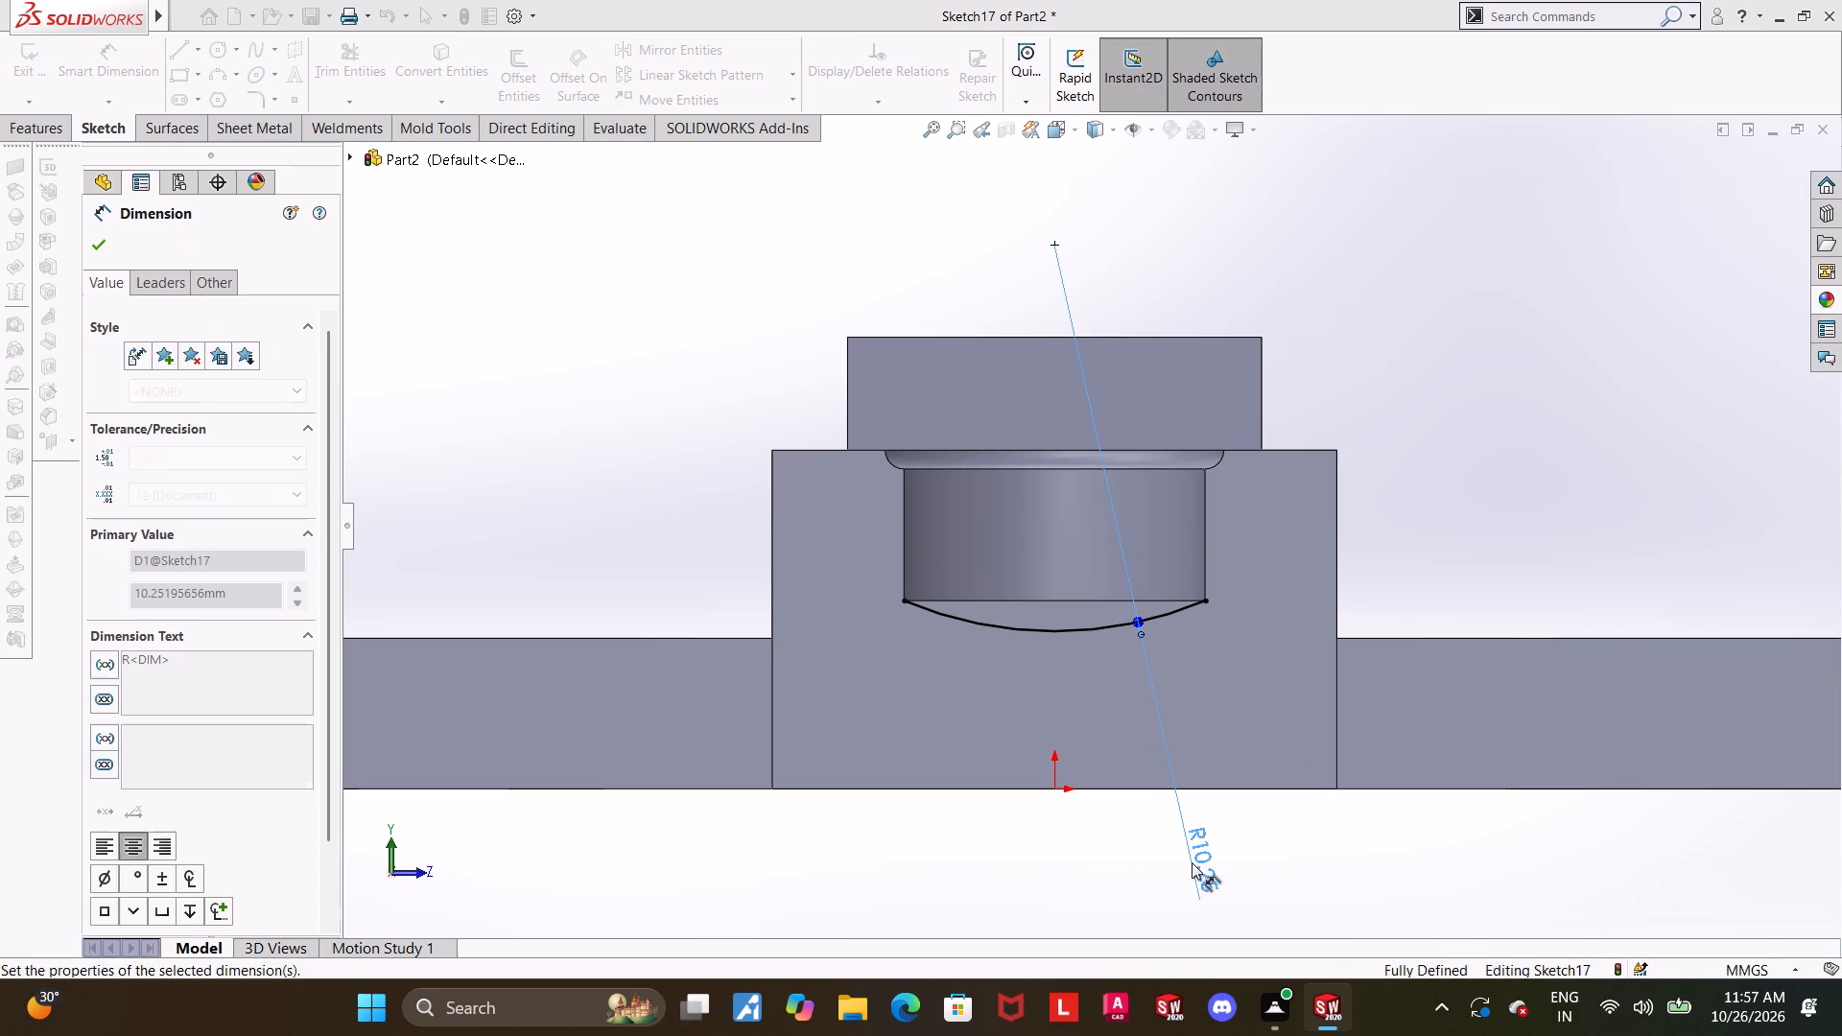
# Draw a straight line along the slot floor between the arc's two ends to close the arc profile.
pyautogui.press('Escape')
pyautogui.click(1411, 488)
pyautogui.scroll(-2, 1202, 480)
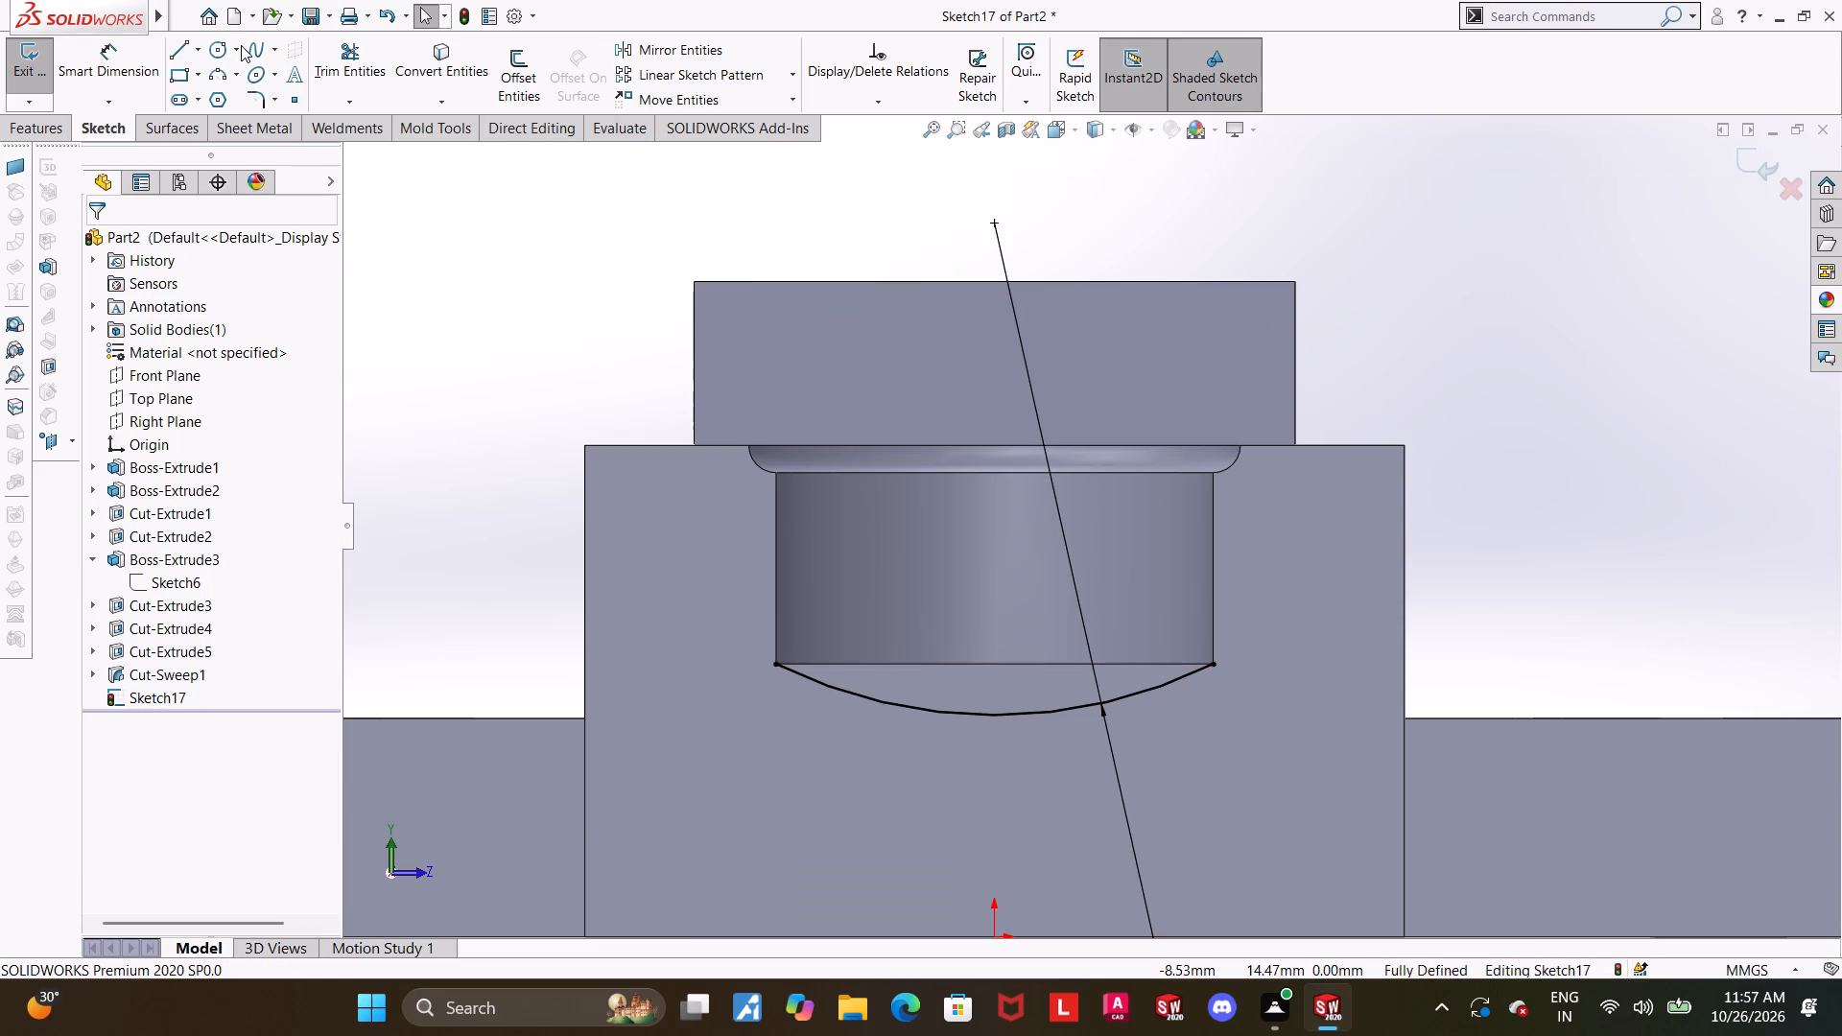
pyautogui.click(181, 46)
pyautogui.click(772, 667)
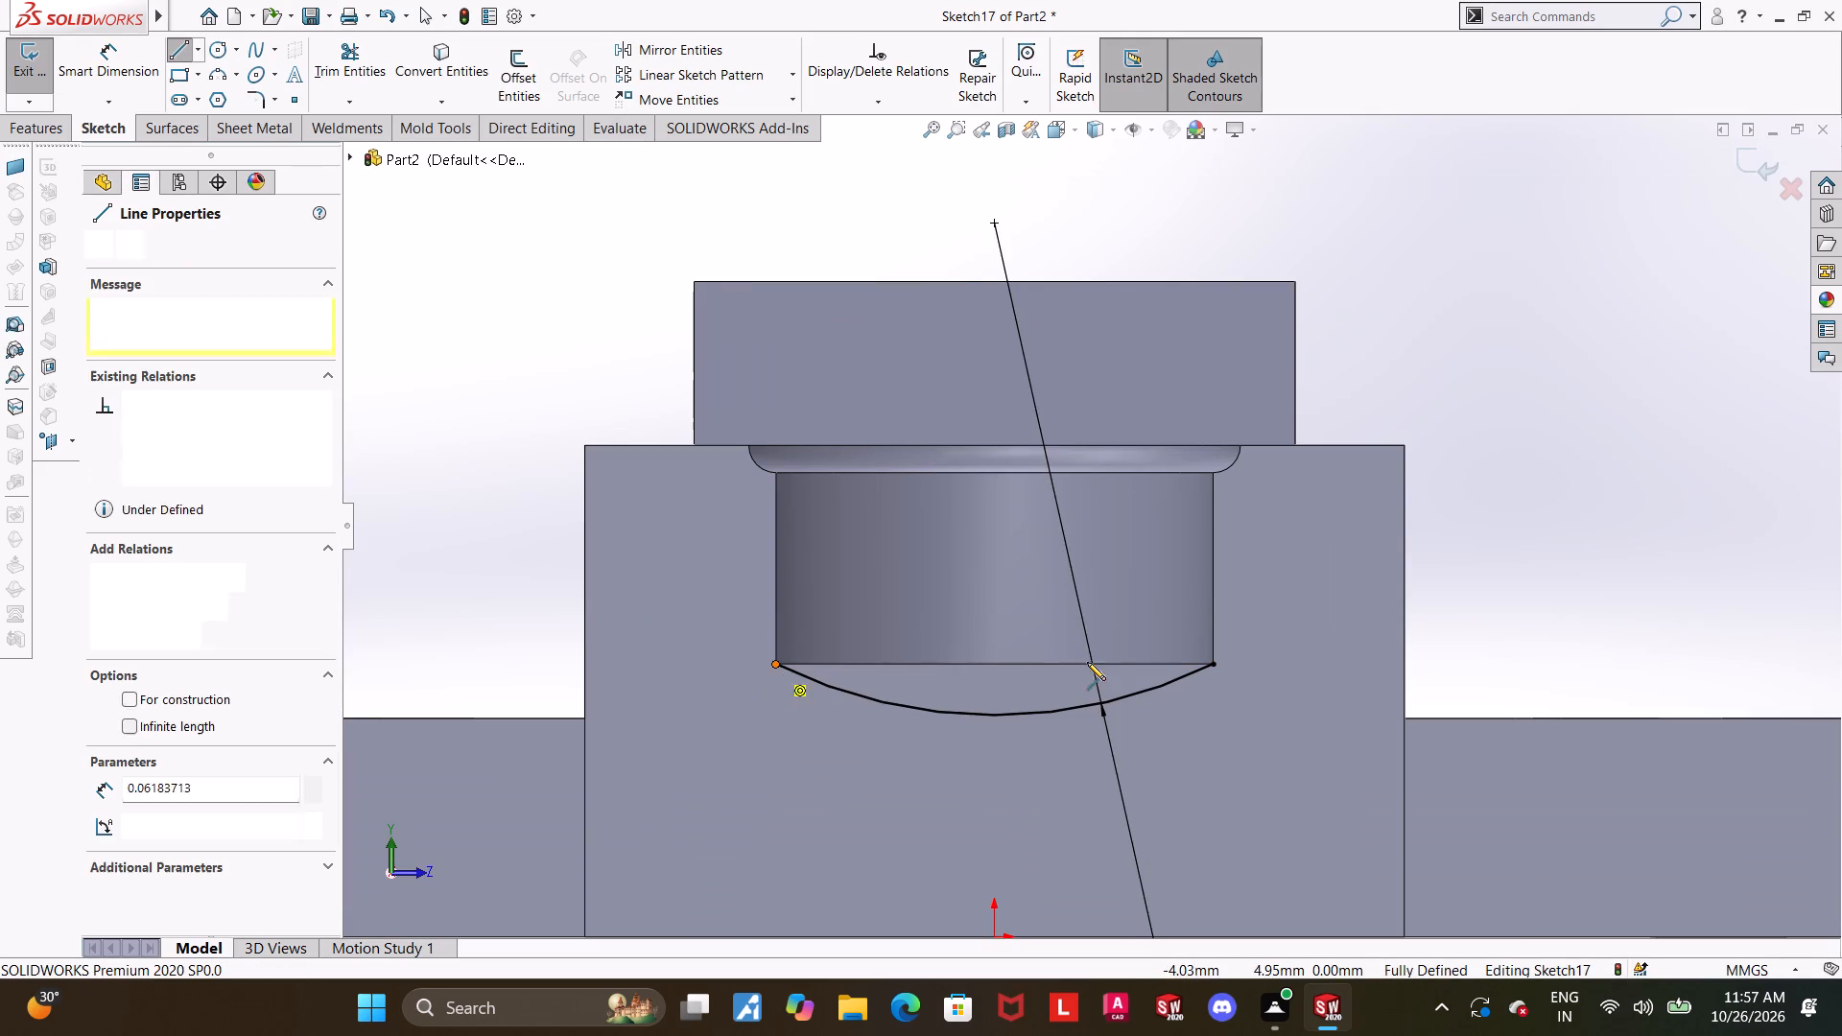
pyautogui.click(1219, 663)
pyautogui.press('Escape')
pyautogui.press('Escape')
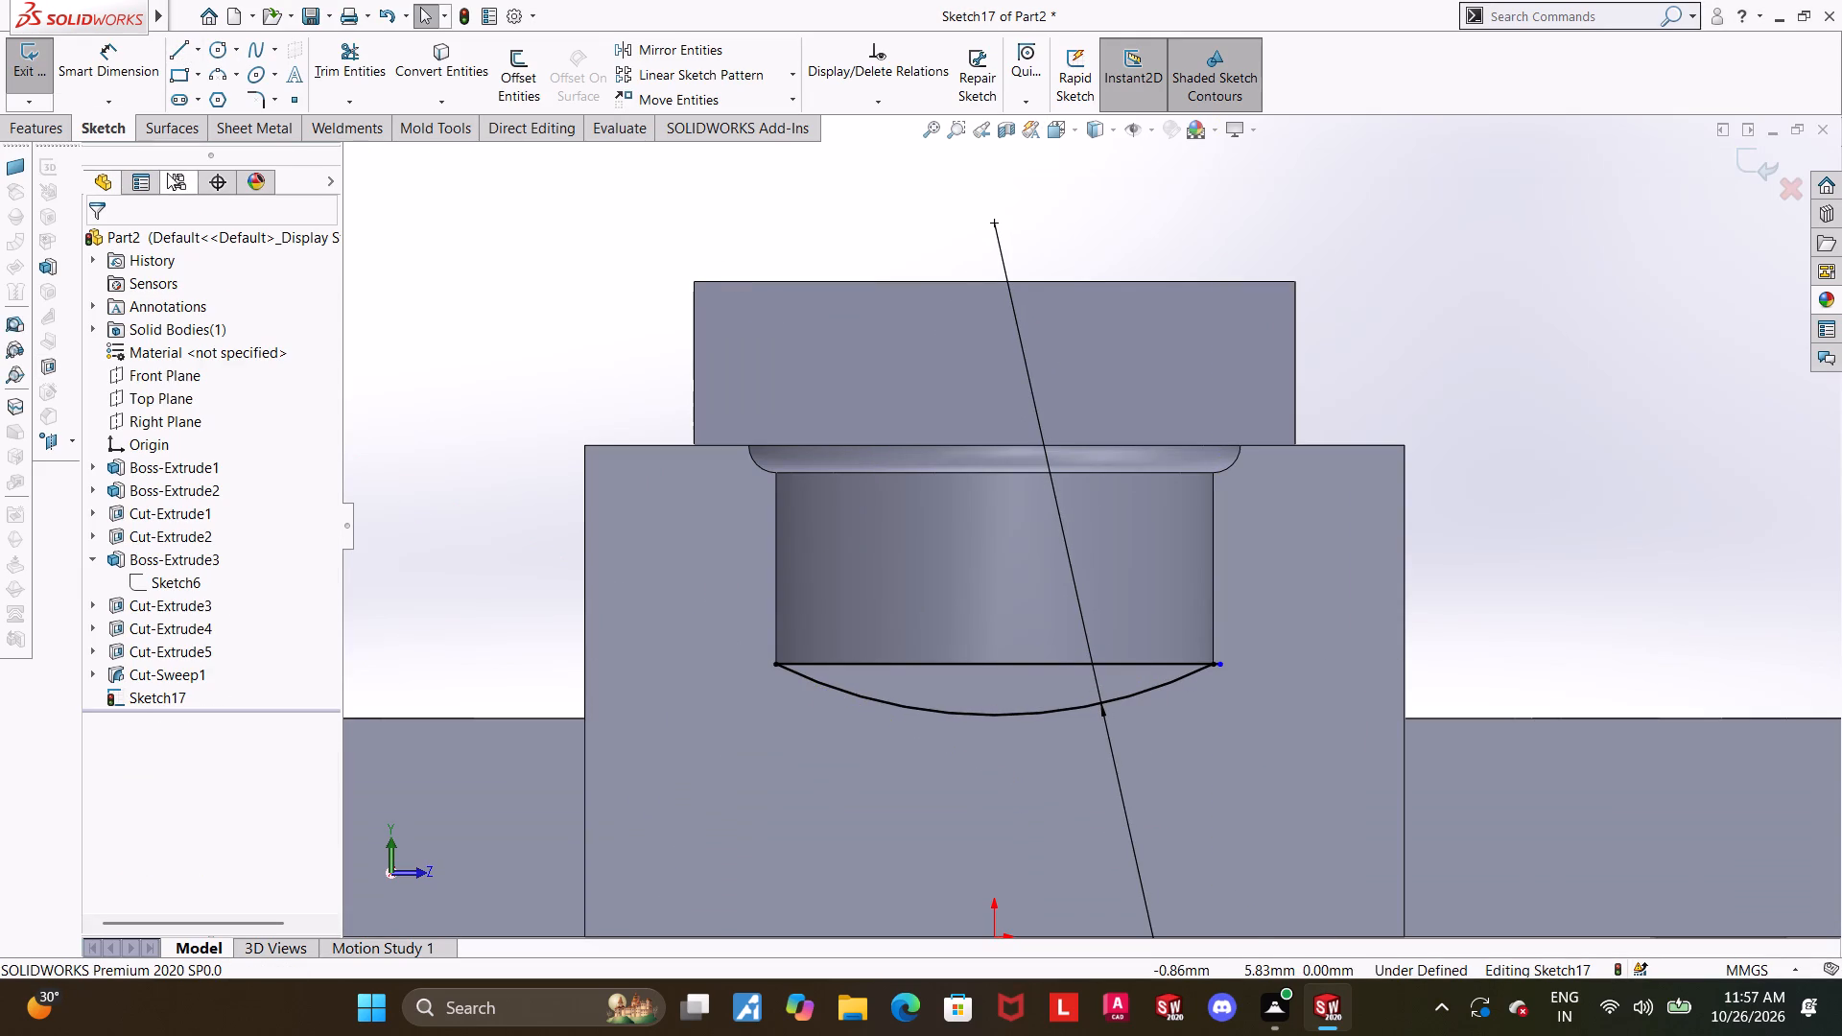
pyautogui.click(1394, 508)
pyautogui.click(1468, 543)
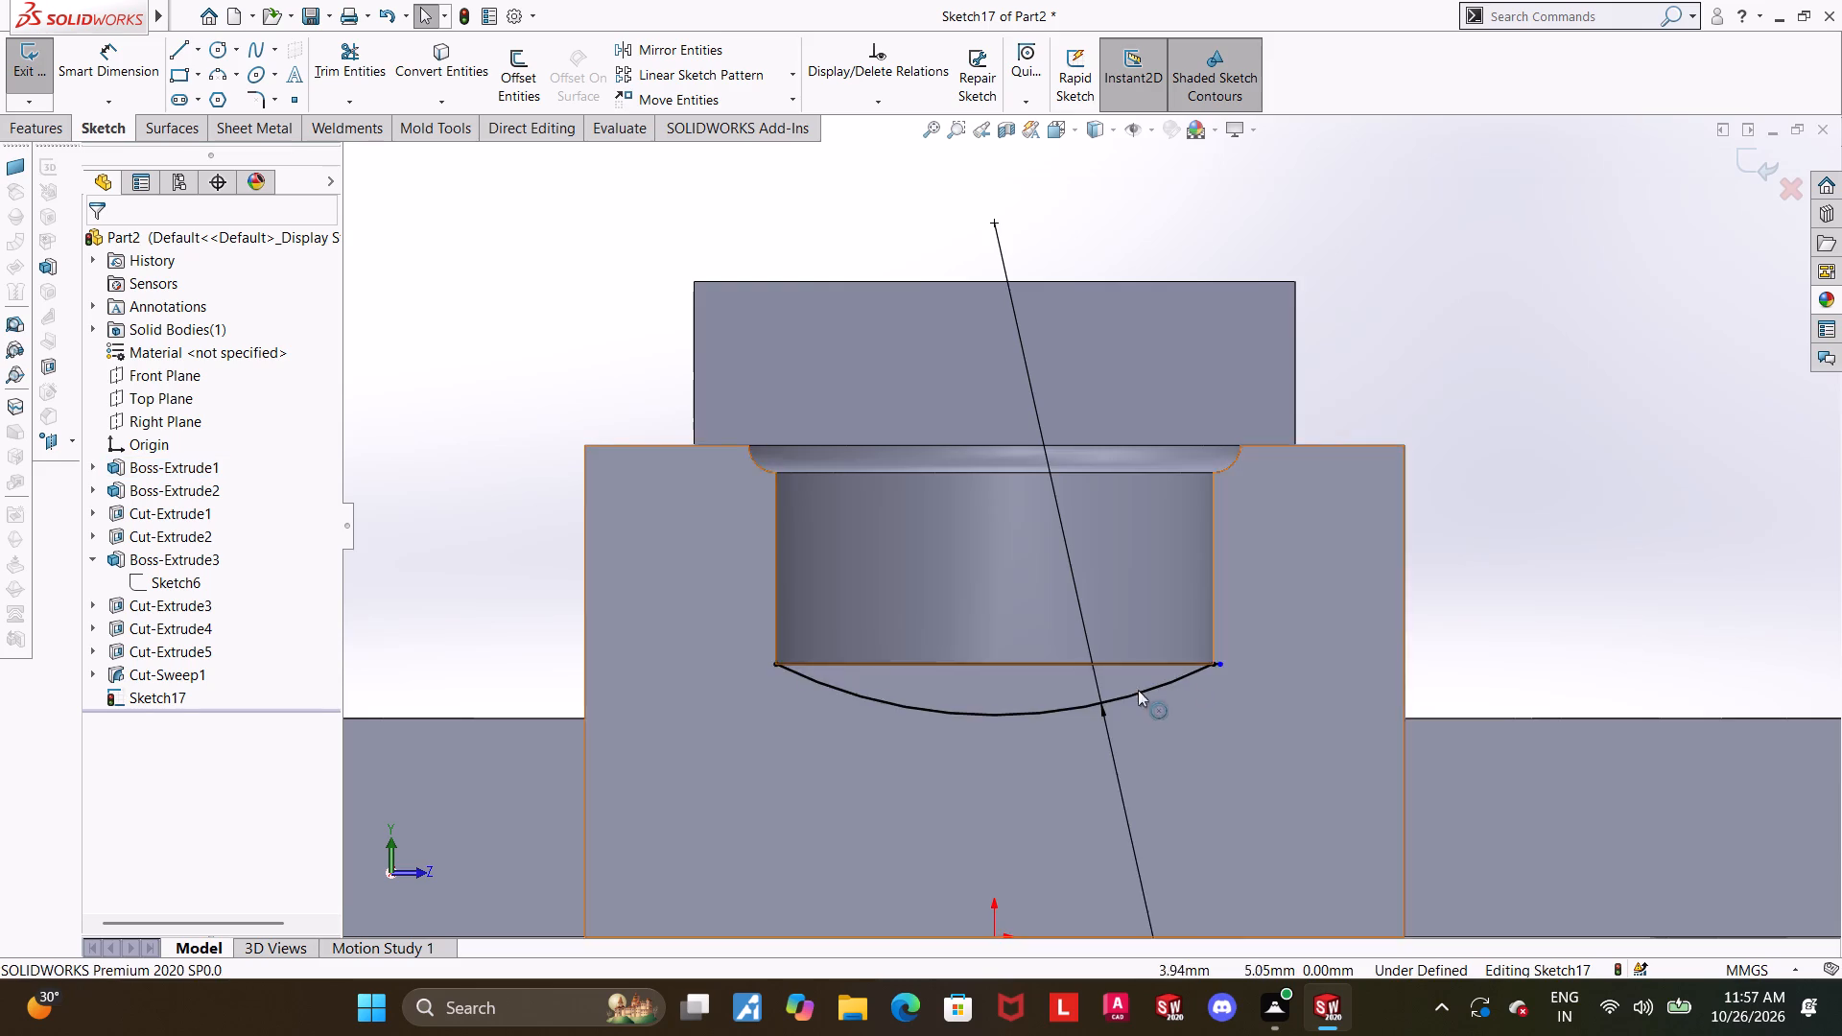
# Merge the line's loose end with the arc's endpoint at the slot floor corner, and exit the sketch.
pyautogui.scroll(-4, 1122, 697)
pyautogui.click(1269, 578)
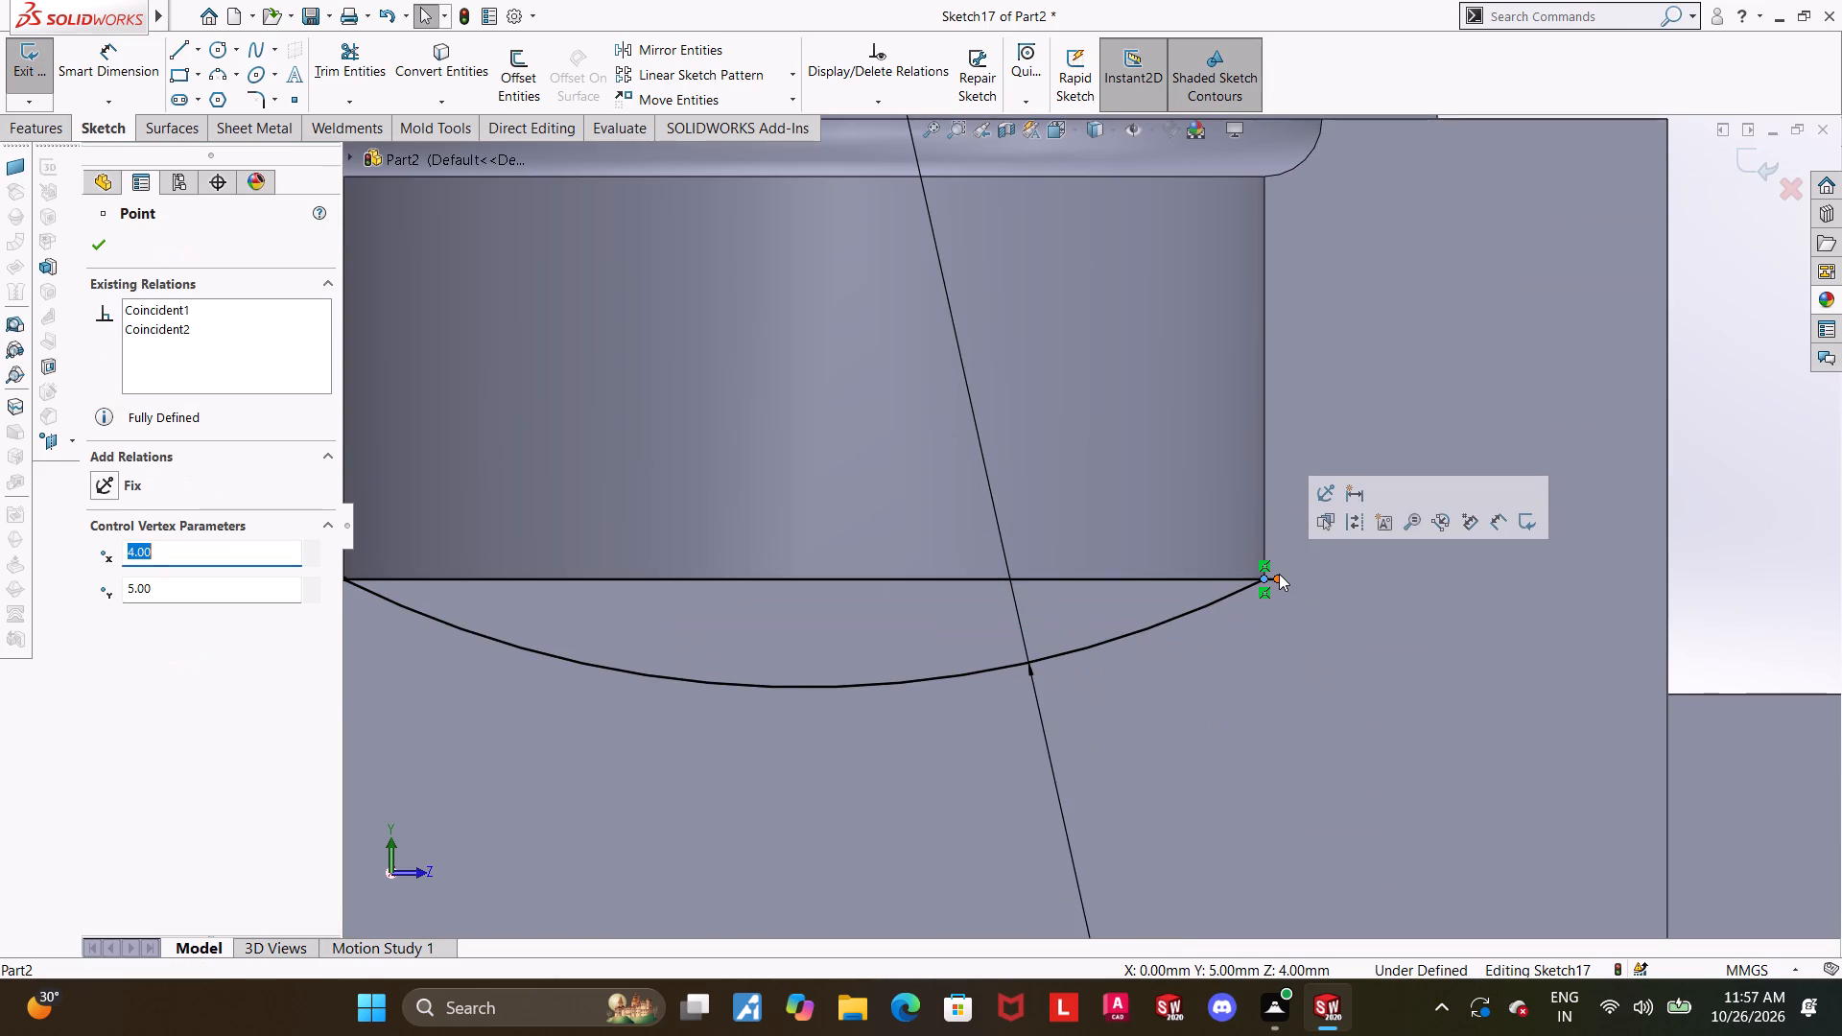
pyautogui.keyDown('ctrl'); pyautogui.click(1279, 573); pyautogui.keyUp('ctrl')
pyautogui.click(1787, 495)
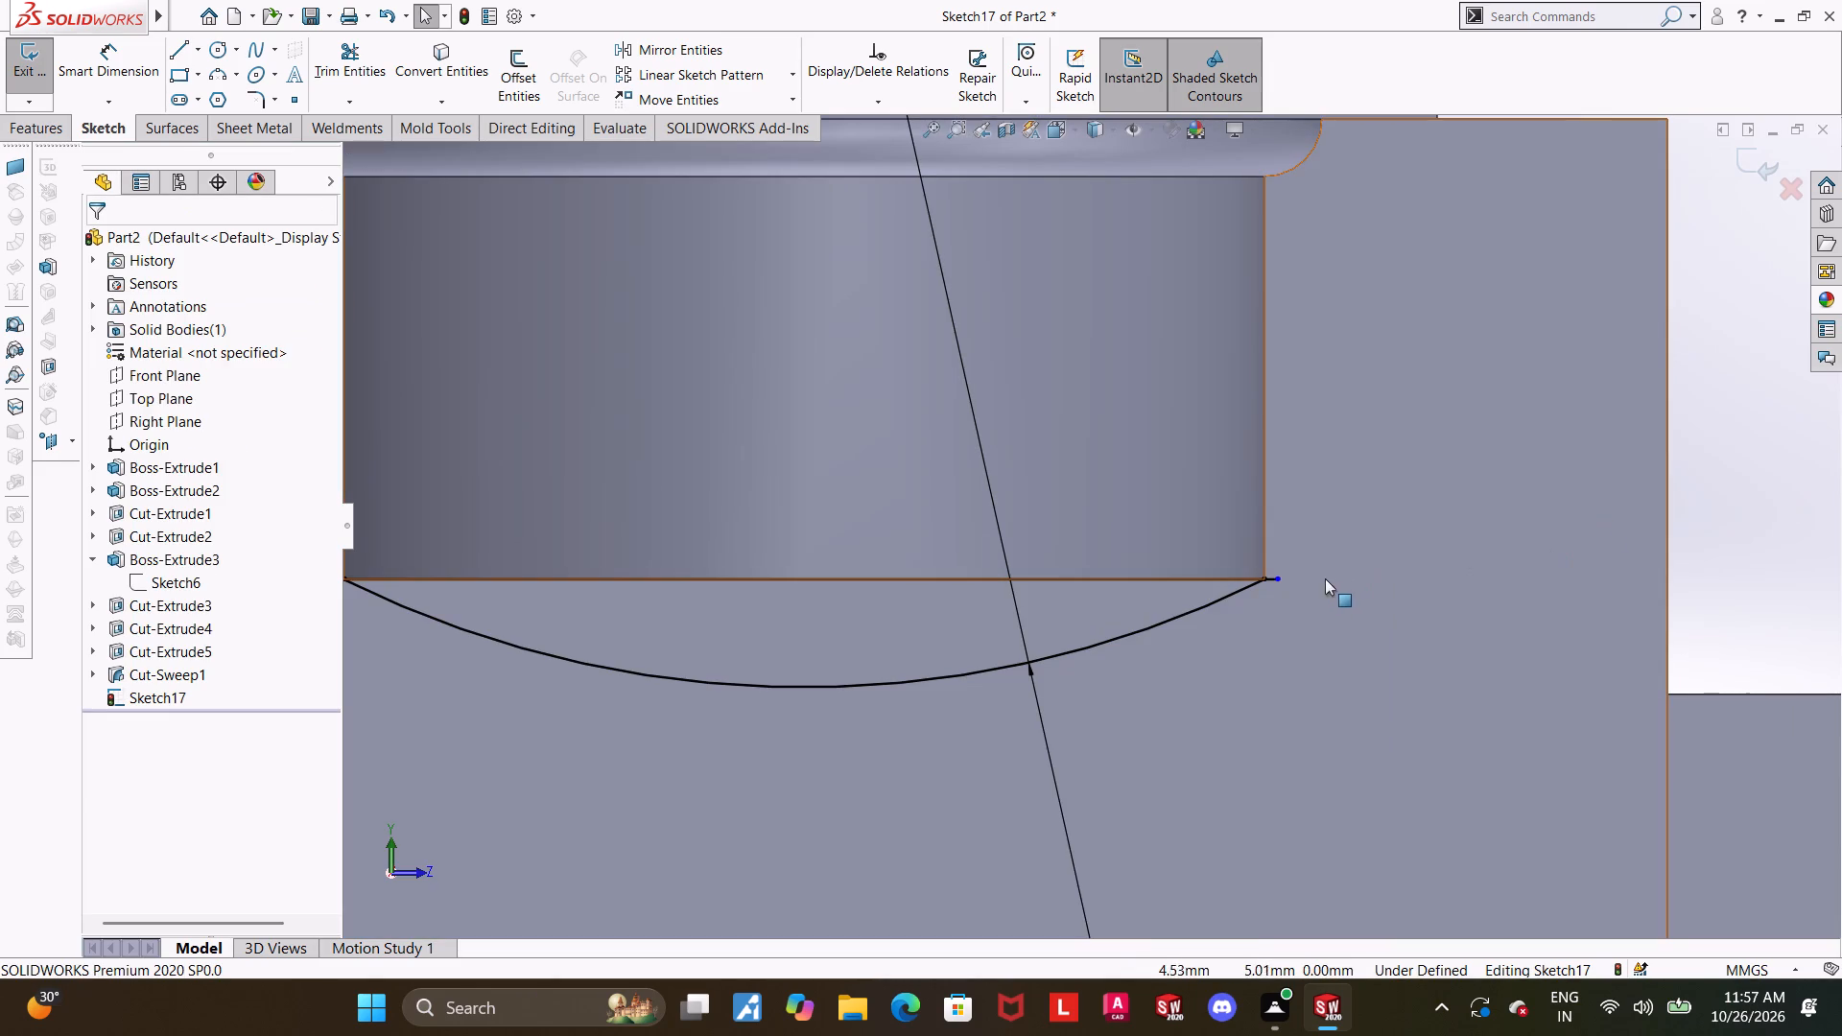
pyautogui.click(1281, 577)
pyautogui.keyDown('ctrl'); pyautogui.click(1267, 577); pyautogui.keyUp('ctrl')
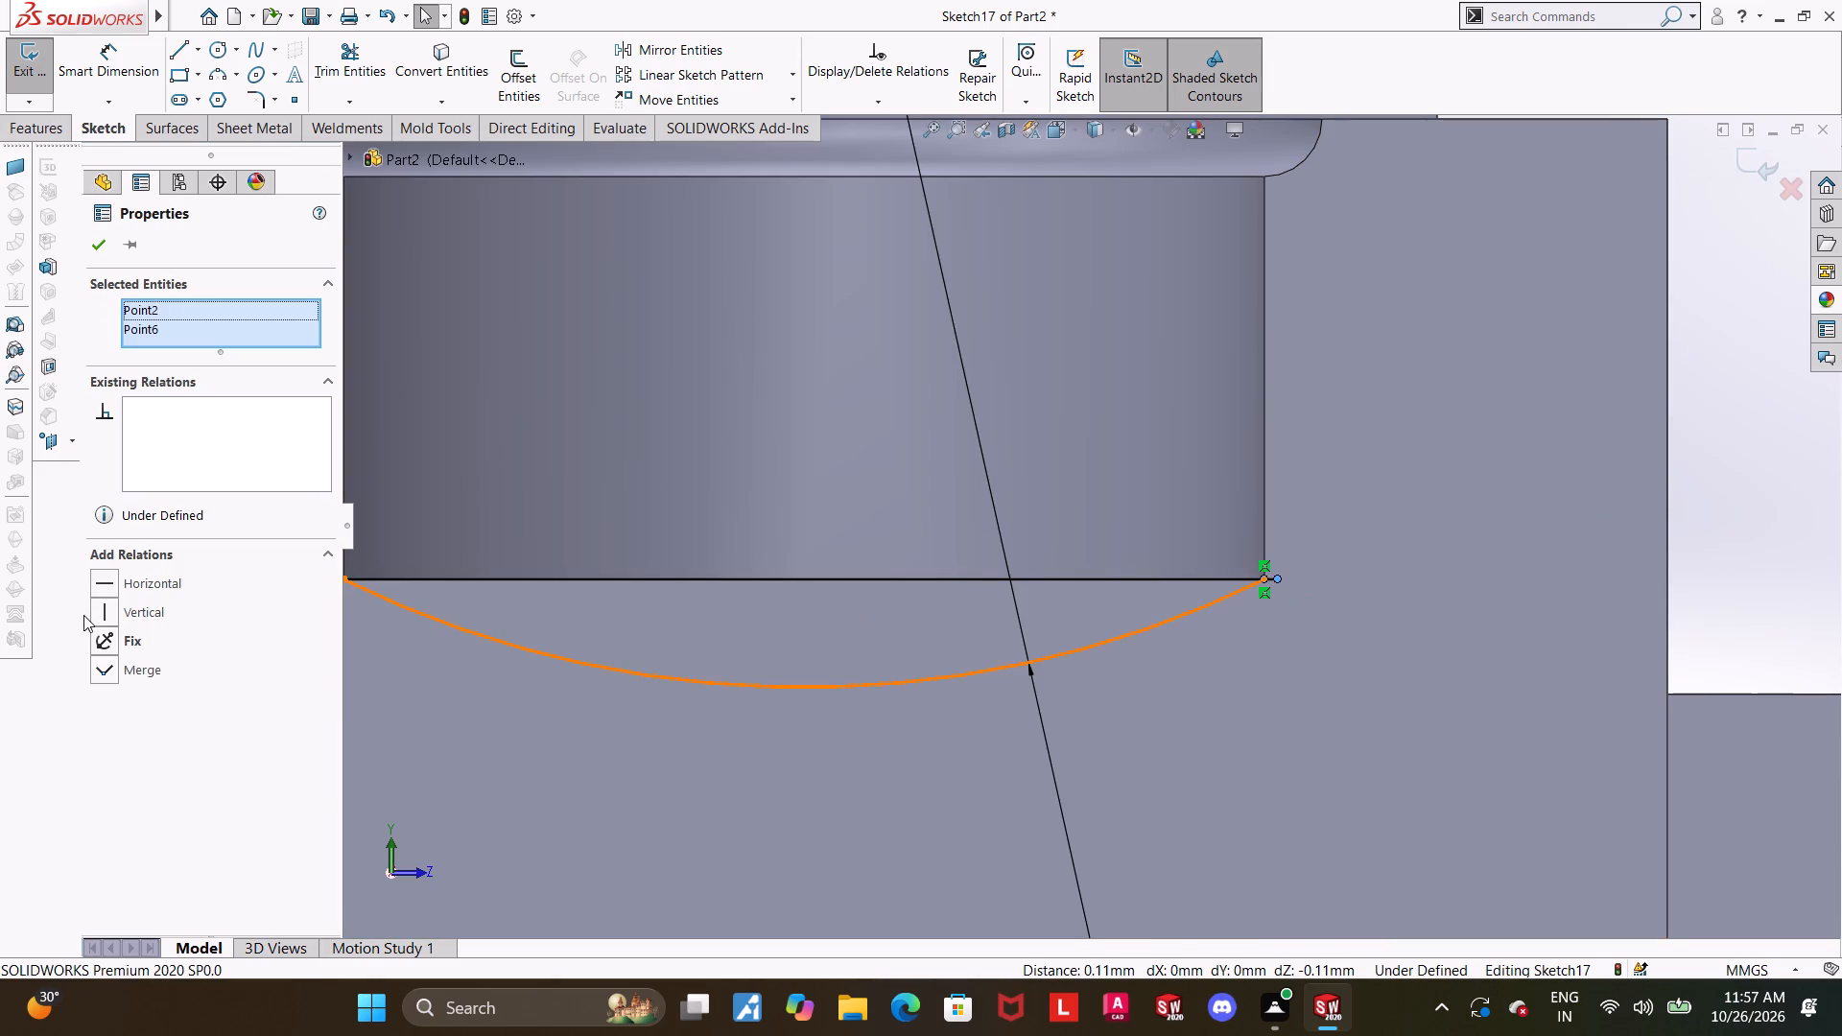
pyautogui.click(111, 664)
pyautogui.press('Escape')
pyautogui.scroll(7, 1466, 507)
pyautogui.click(1452, 340)
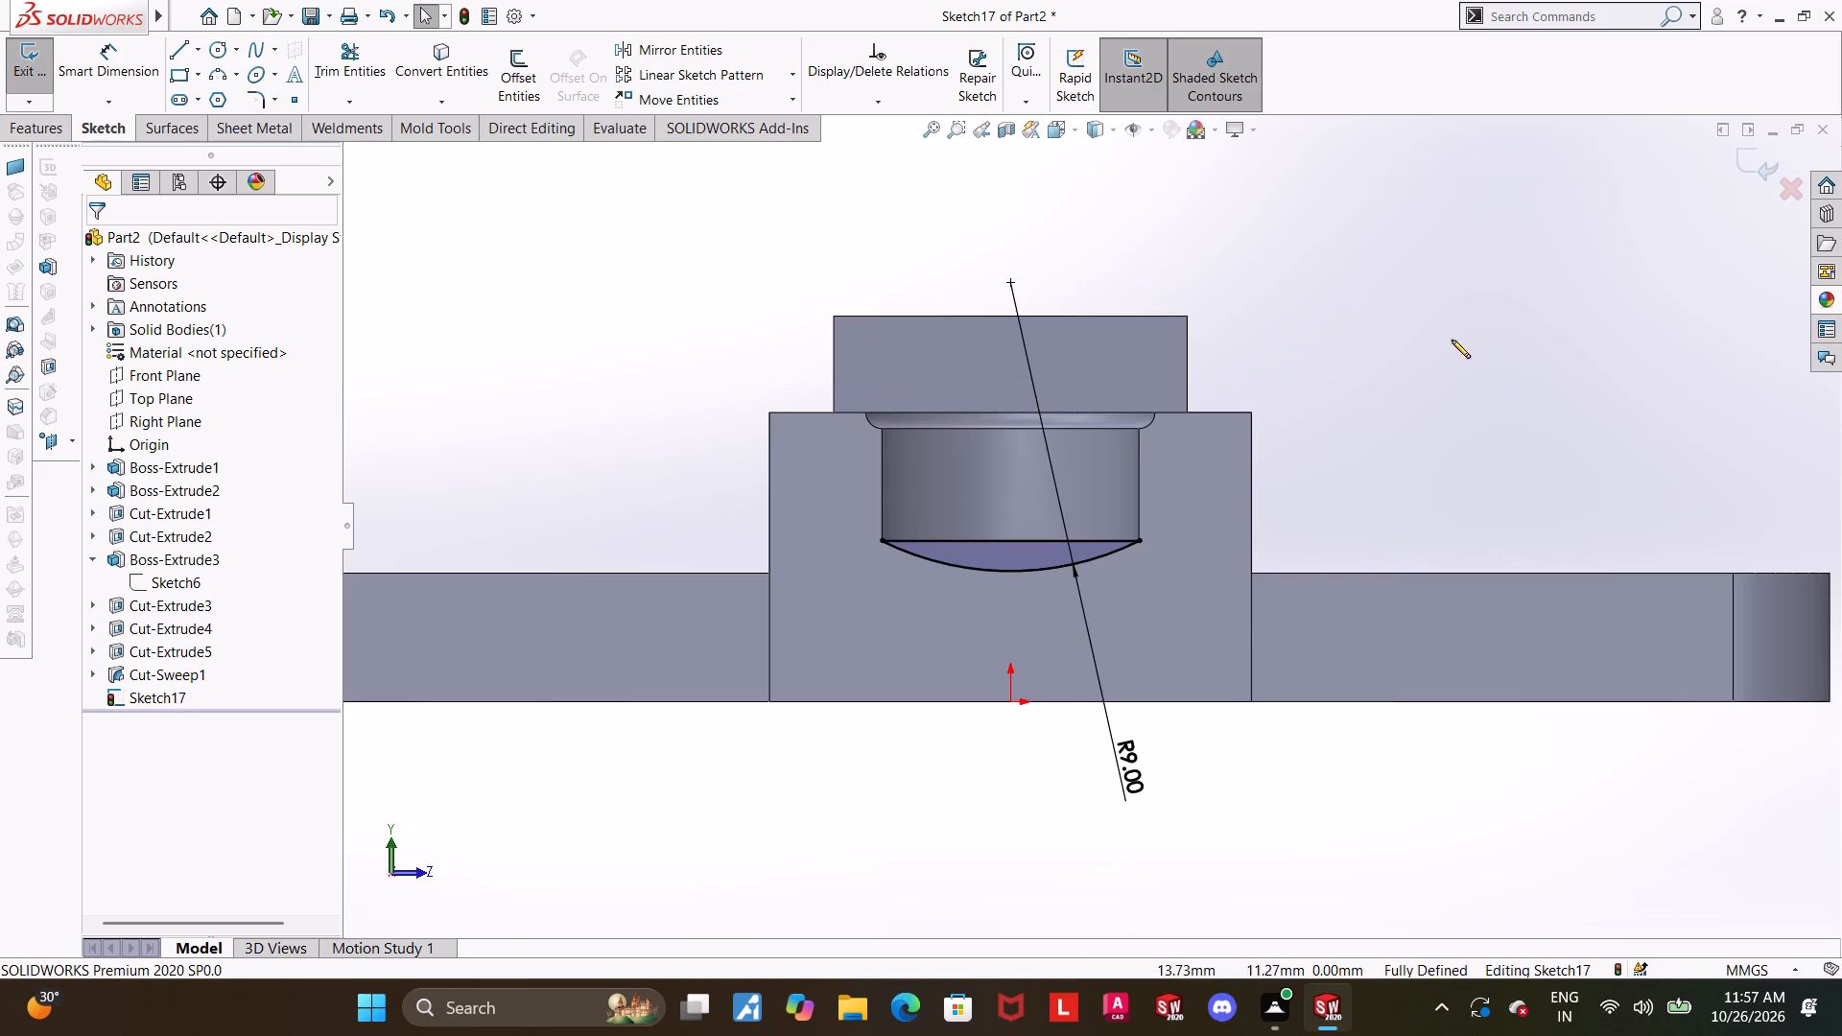
pyautogui.click(1767, 160)
# Cut-extrude the closed arc profile along the slot floor, Up To Surface, ending at the slot's rounded end wall.
pyautogui.moveTo(1319, 520); pyautogui.dragTo(1261, 647, button='middle')
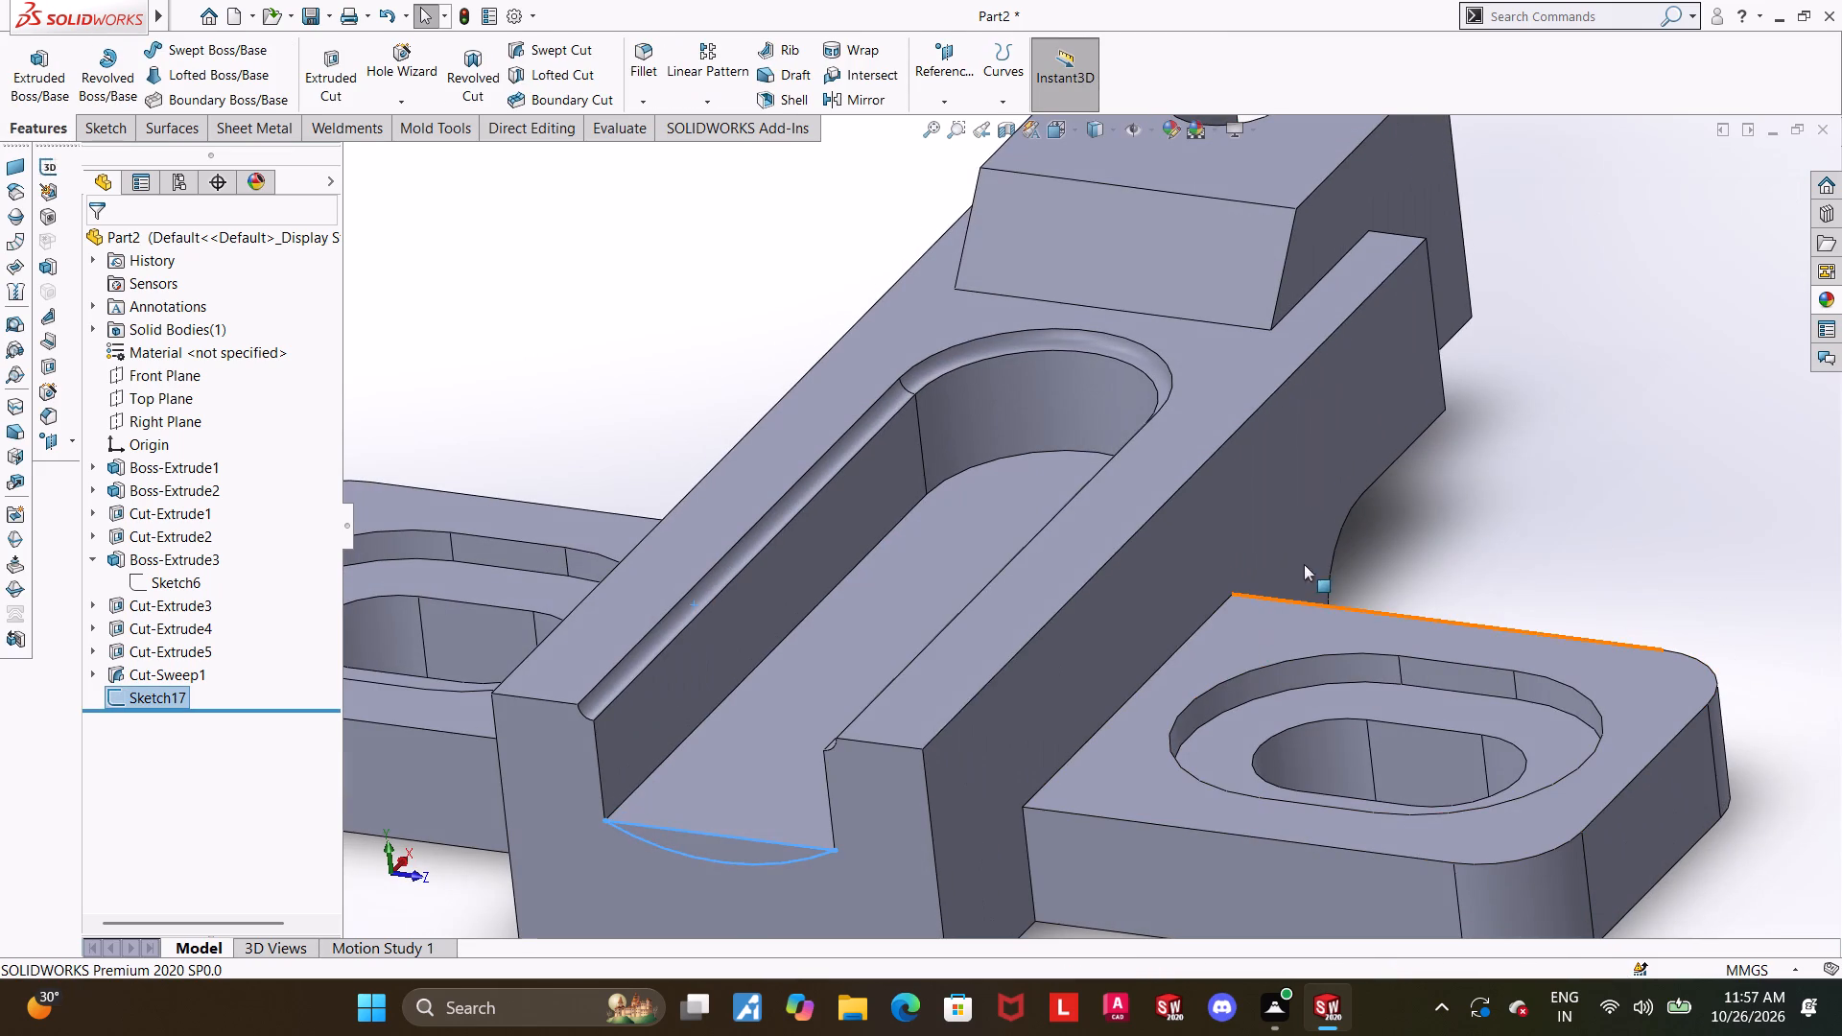
pyautogui.click(307, 94)
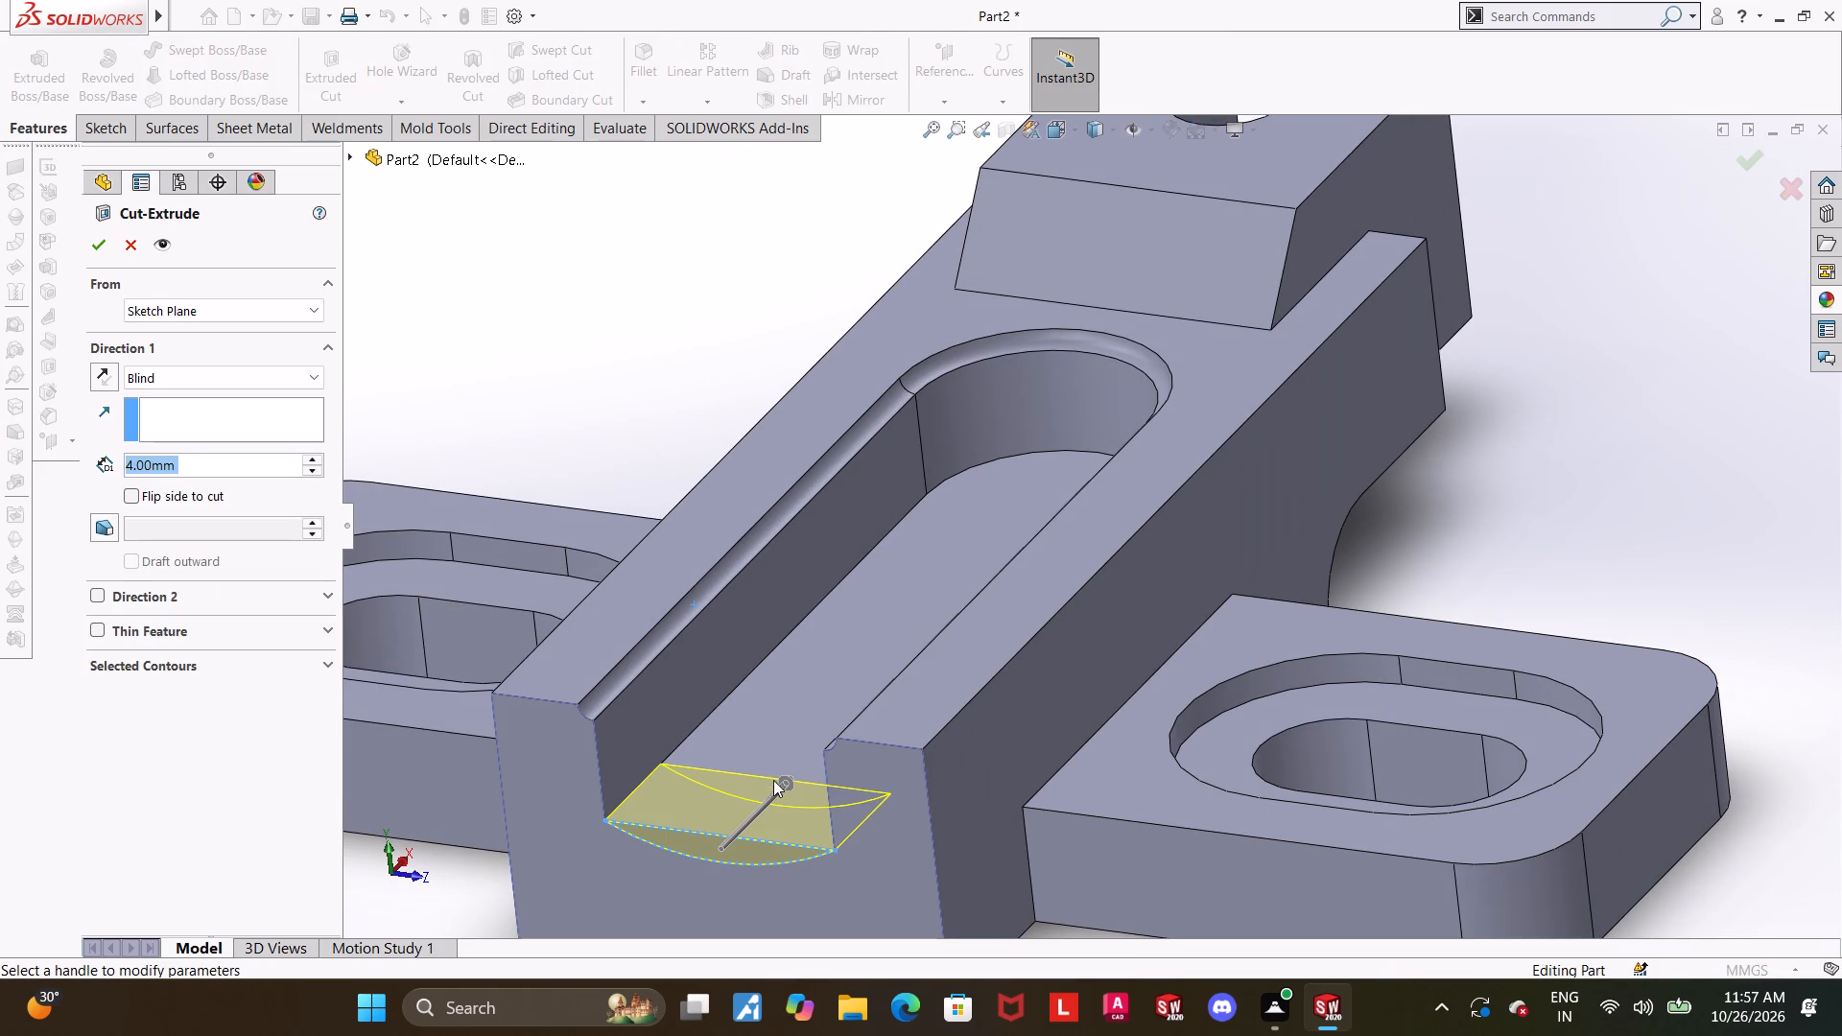
pyautogui.moveTo(777, 787); pyautogui.dragTo(861, 719)
pyautogui.click(1409, 540)
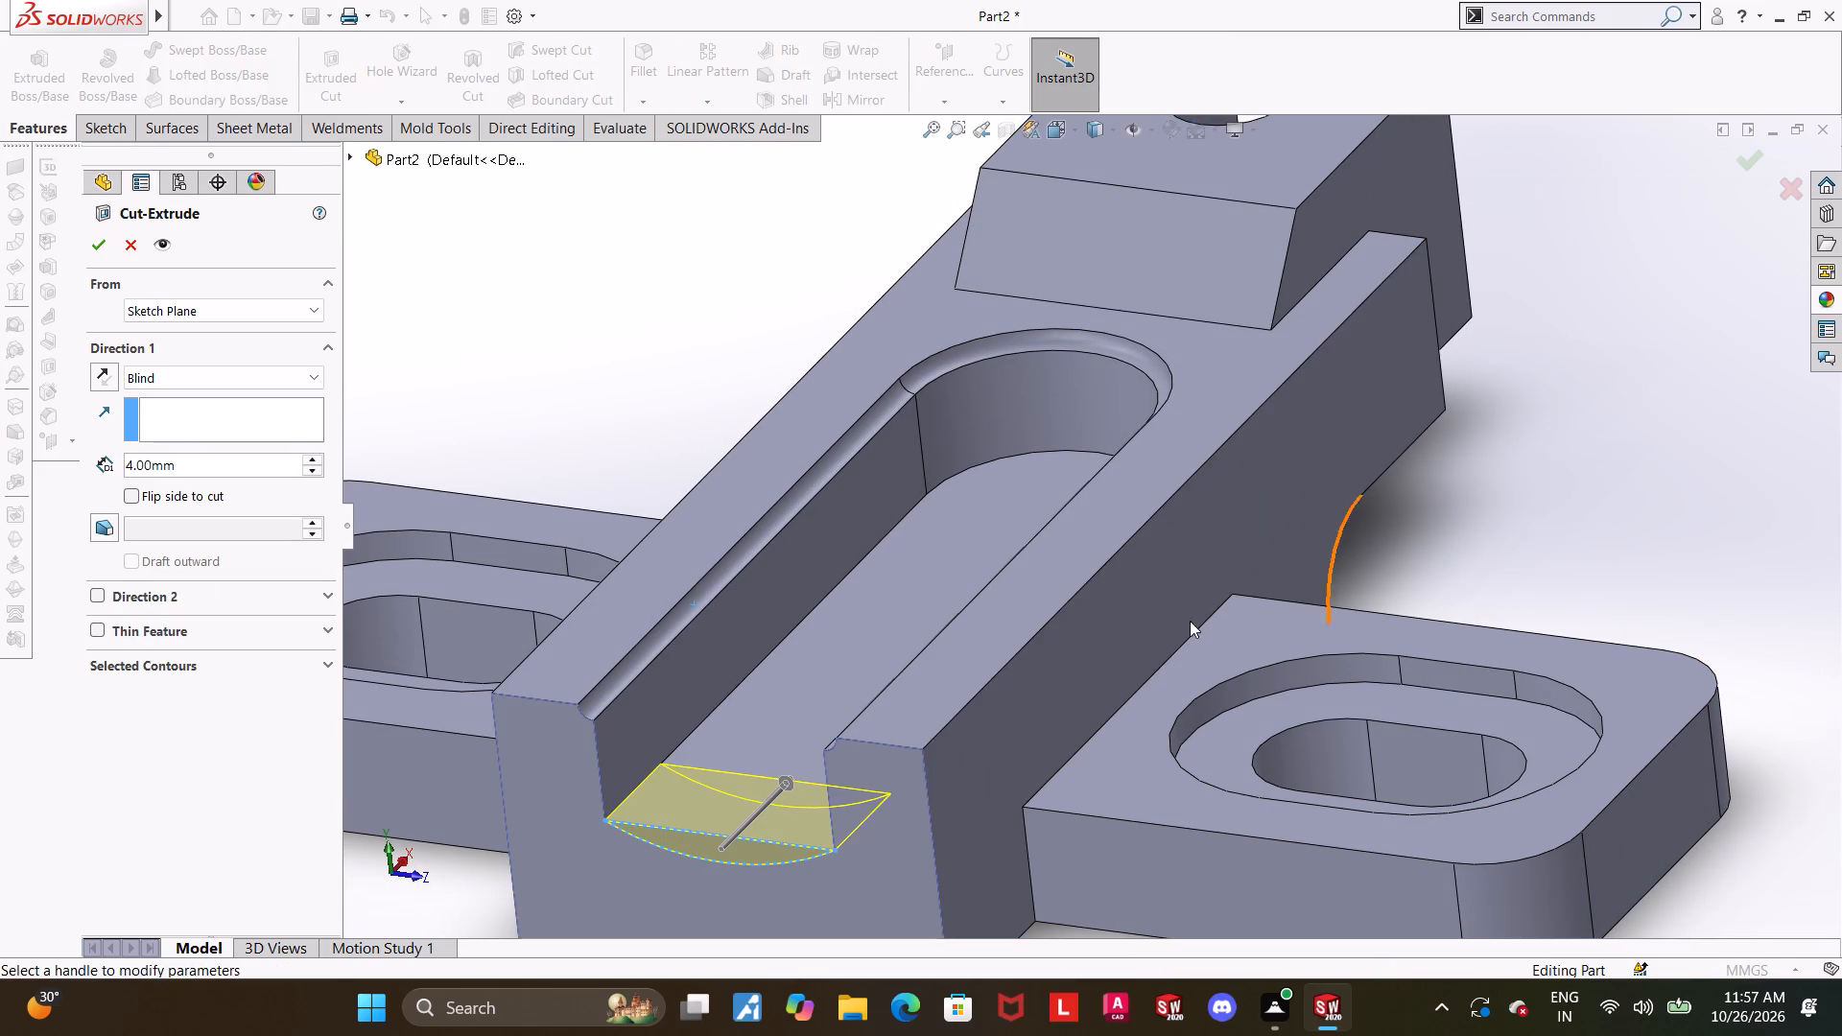
pyautogui.moveTo(1190, 621); pyautogui.dragTo(1200, 625, button='middle')
pyautogui.moveTo(806, 793); pyautogui.dragTo(1102, 467)
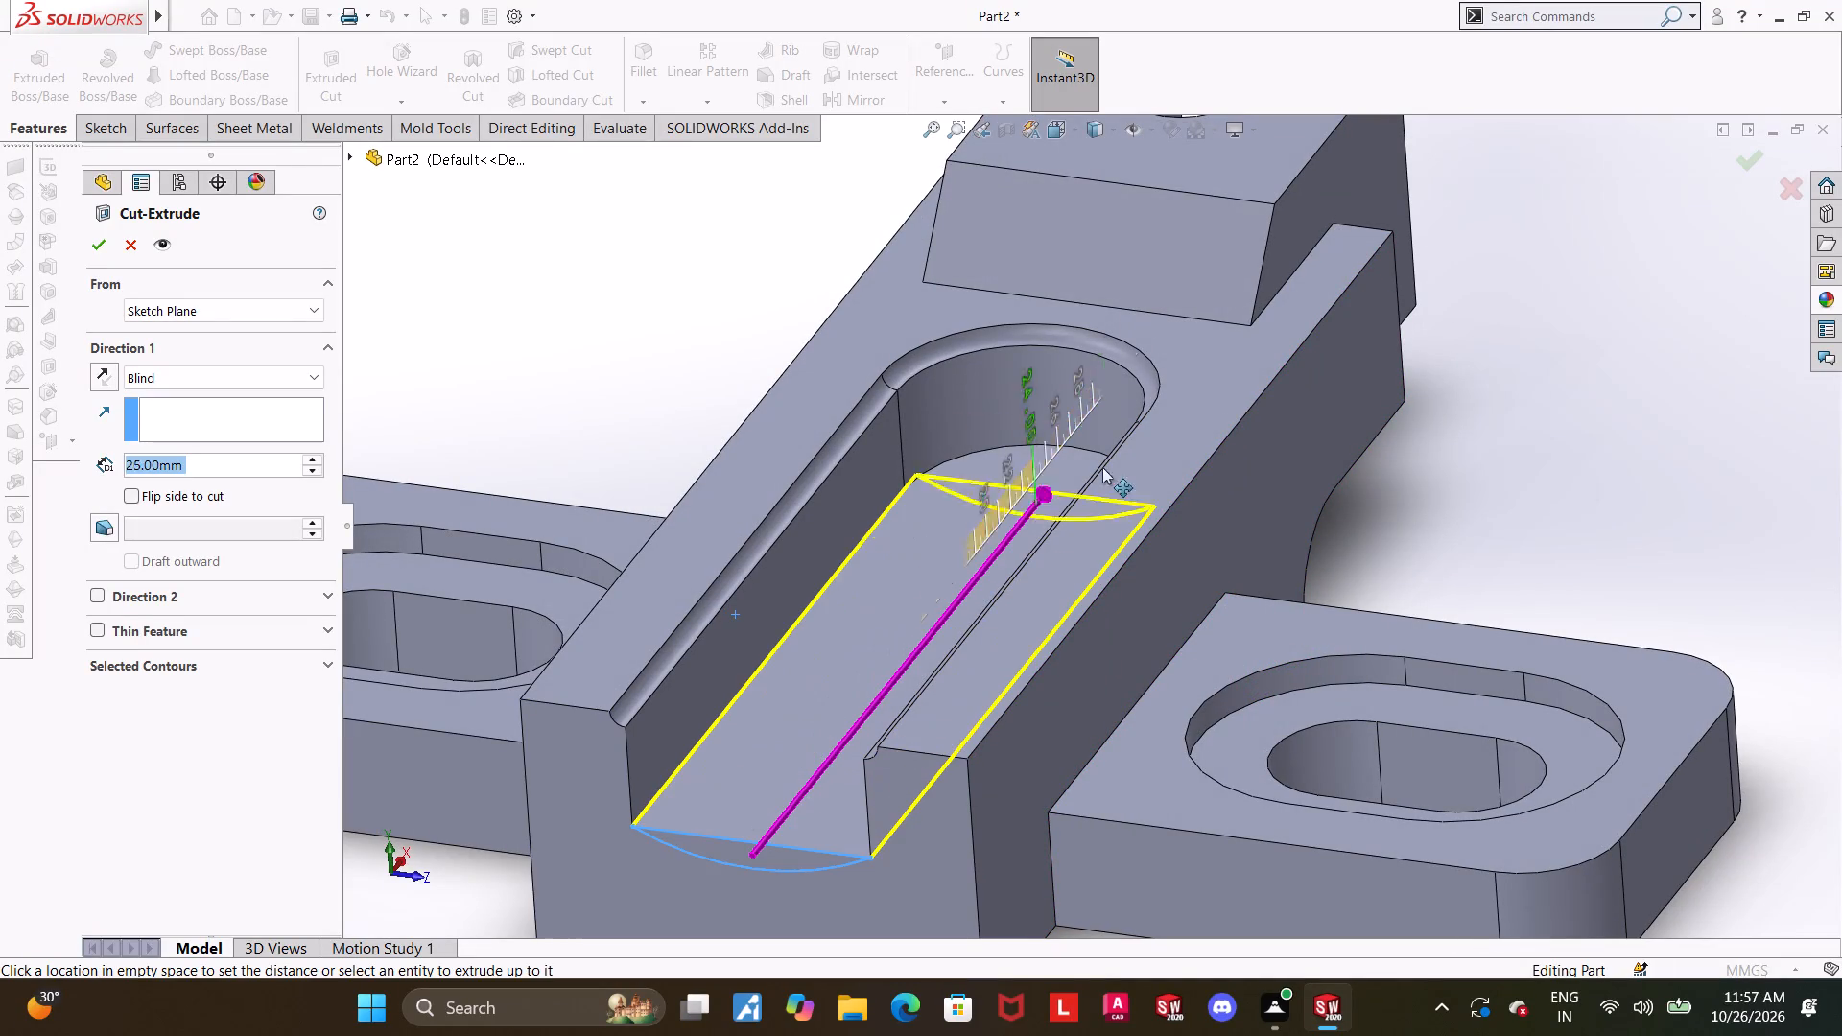
pyautogui.moveTo(1102, 467); pyautogui.dragTo(1077, 425)
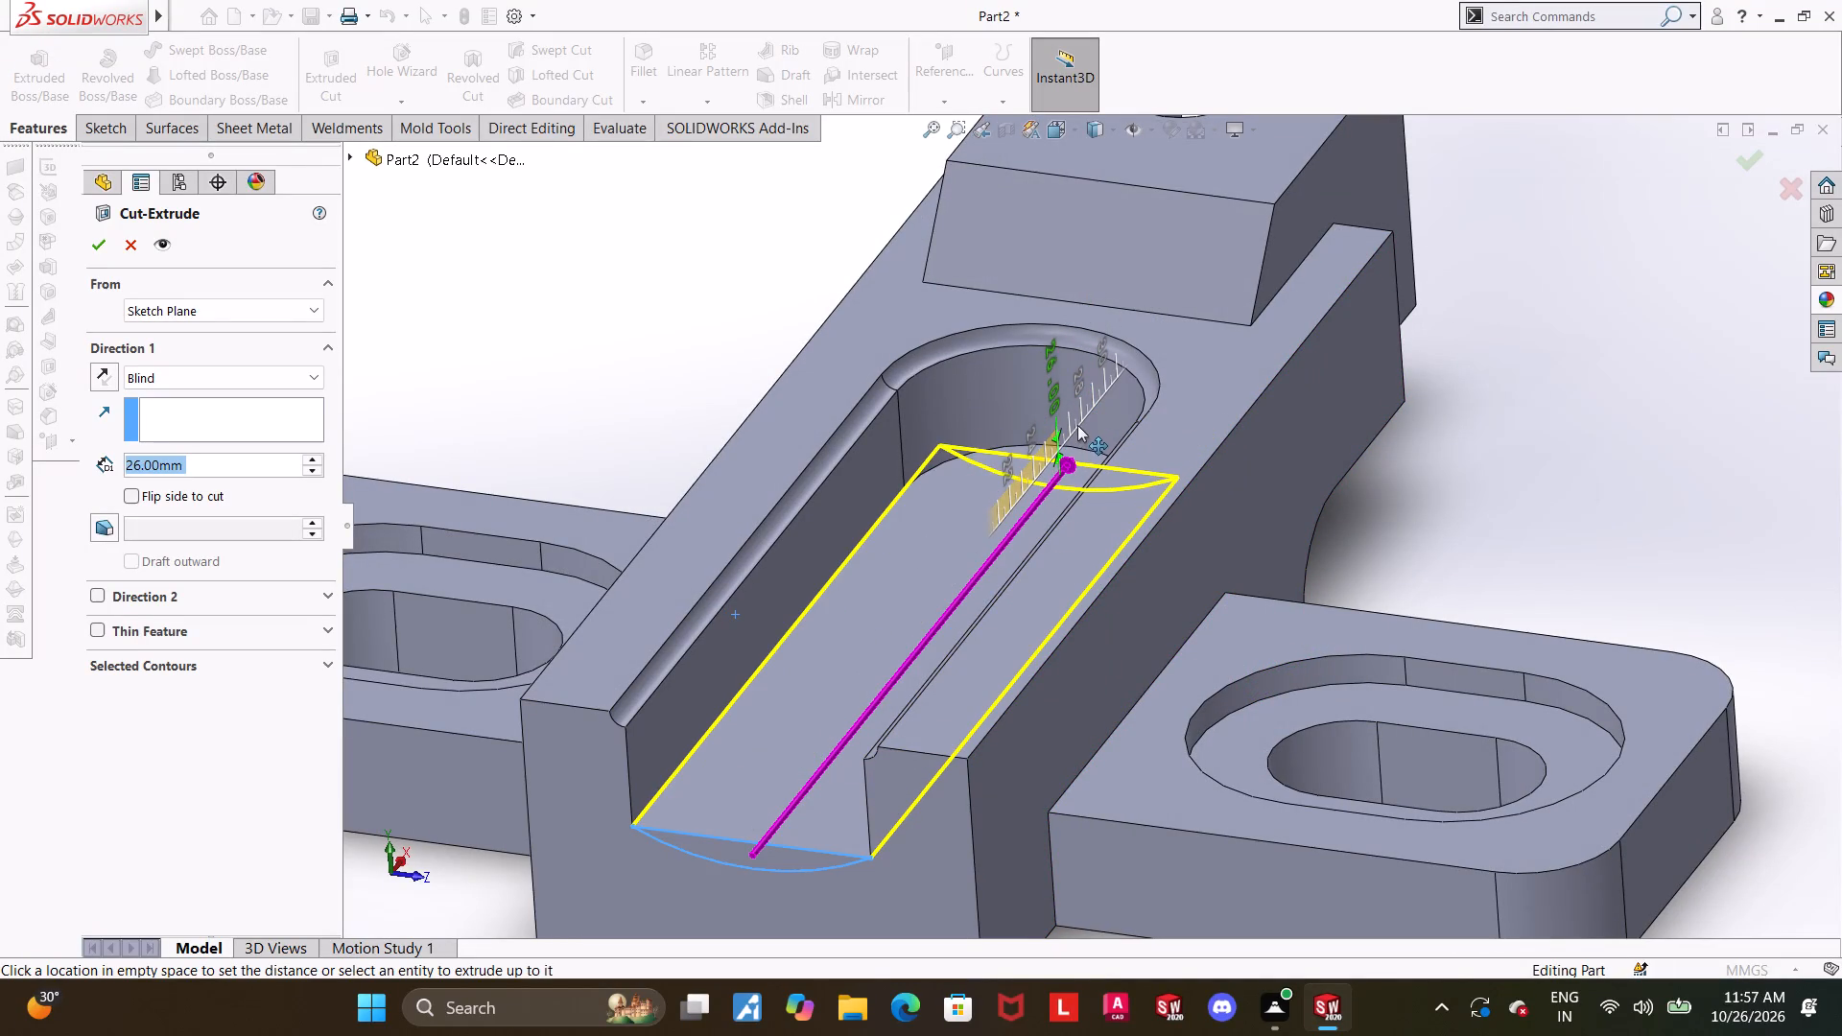
pyautogui.moveTo(1077, 425); pyautogui.dragTo(1037, 473)
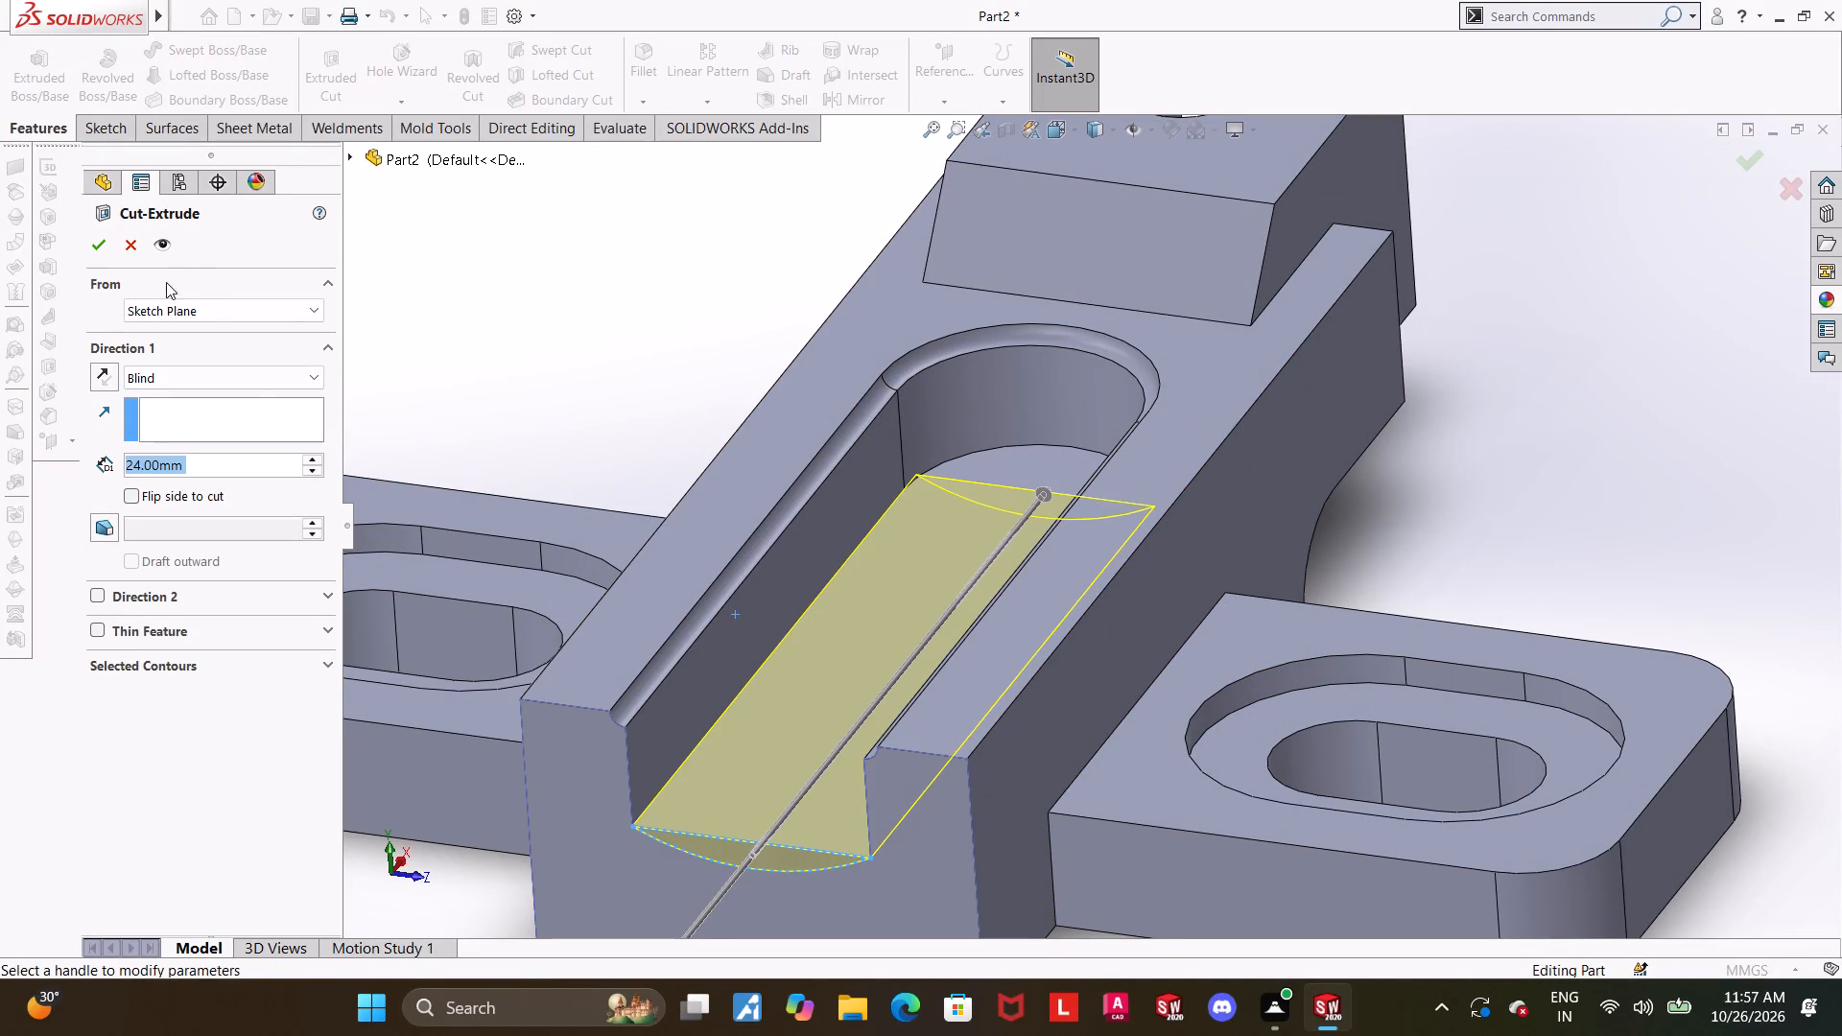
pyautogui.click(210, 304)
pyautogui.click(475, 320)
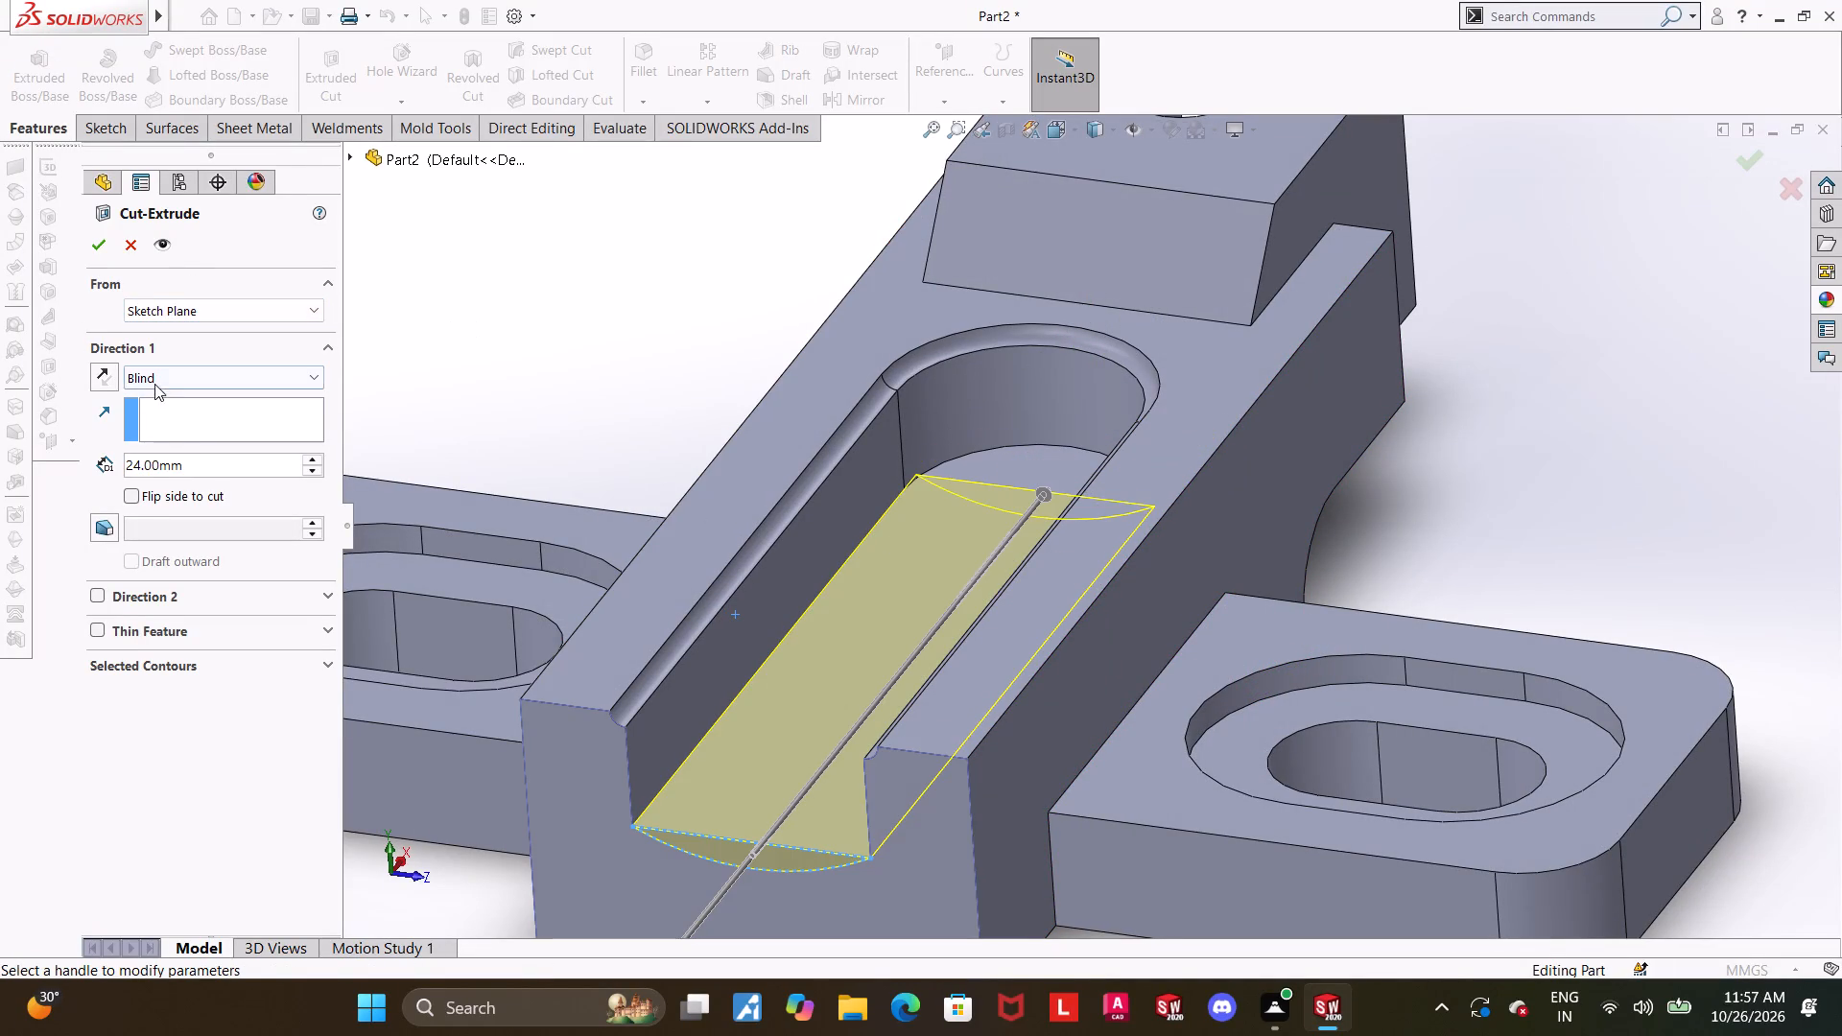
pyautogui.click(154, 384)
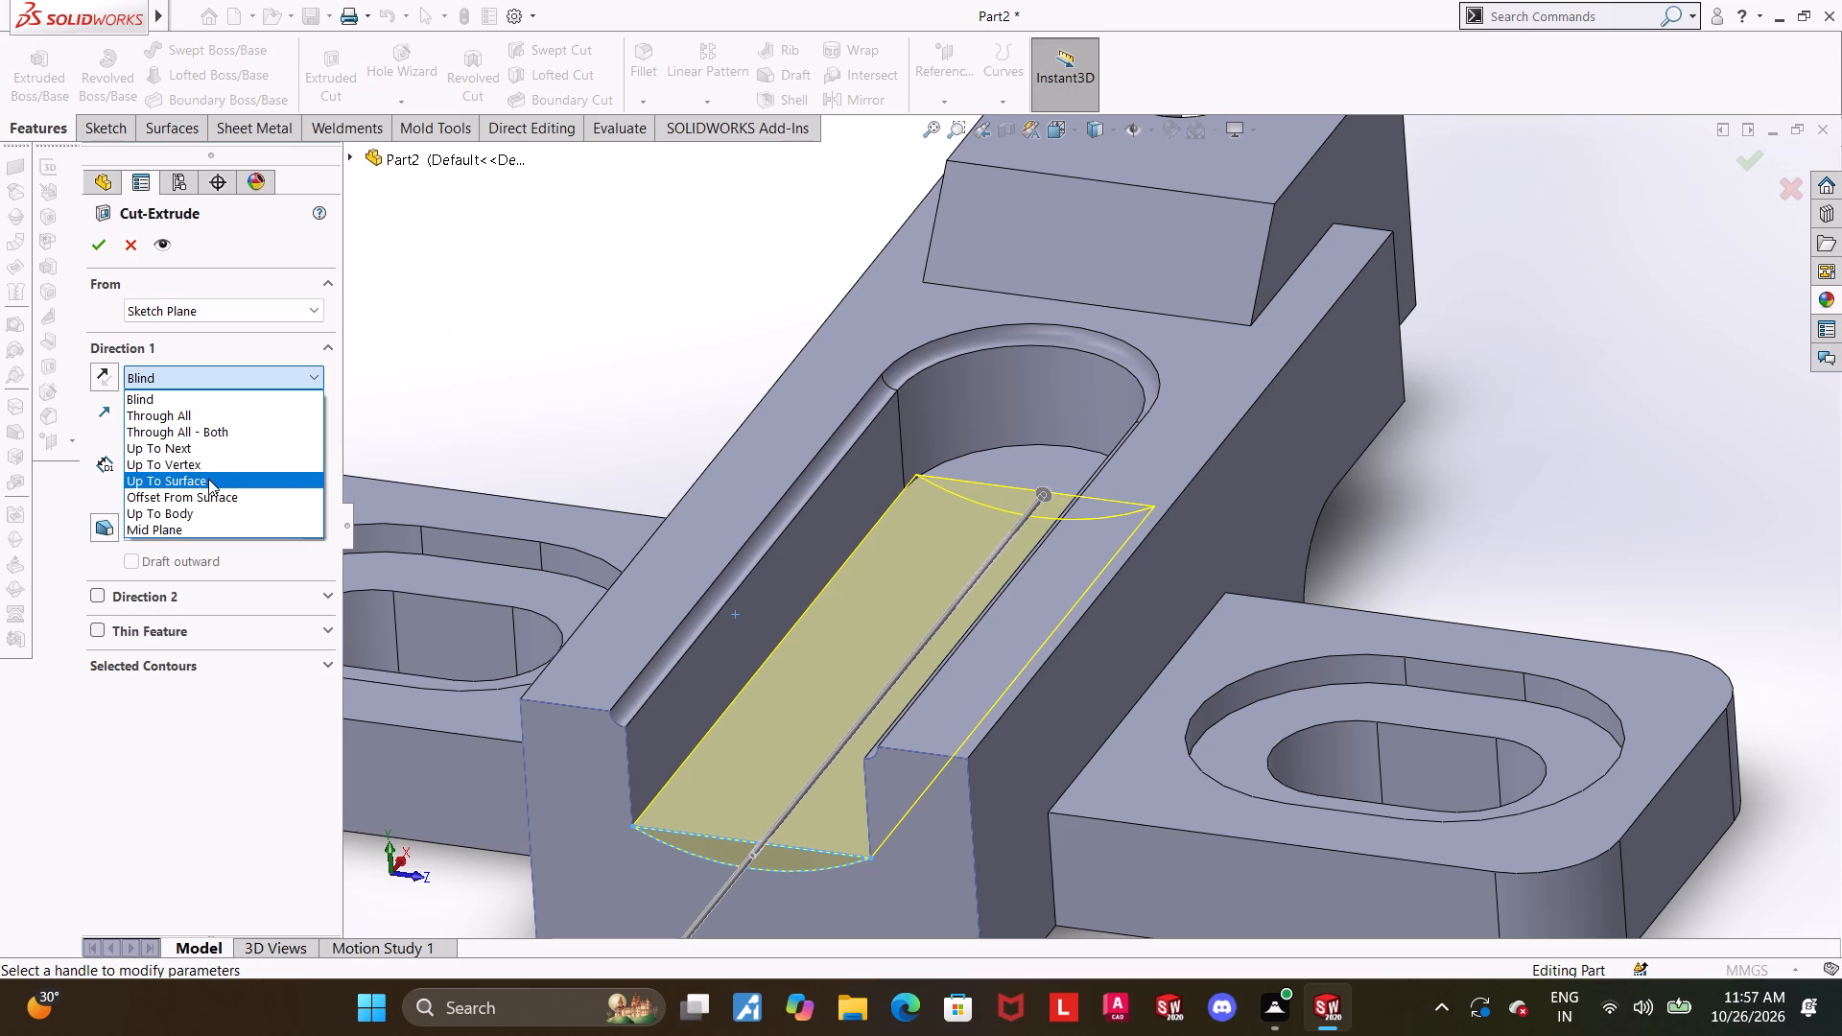
pyautogui.click(208, 479)
pyautogui.click(961, 402)
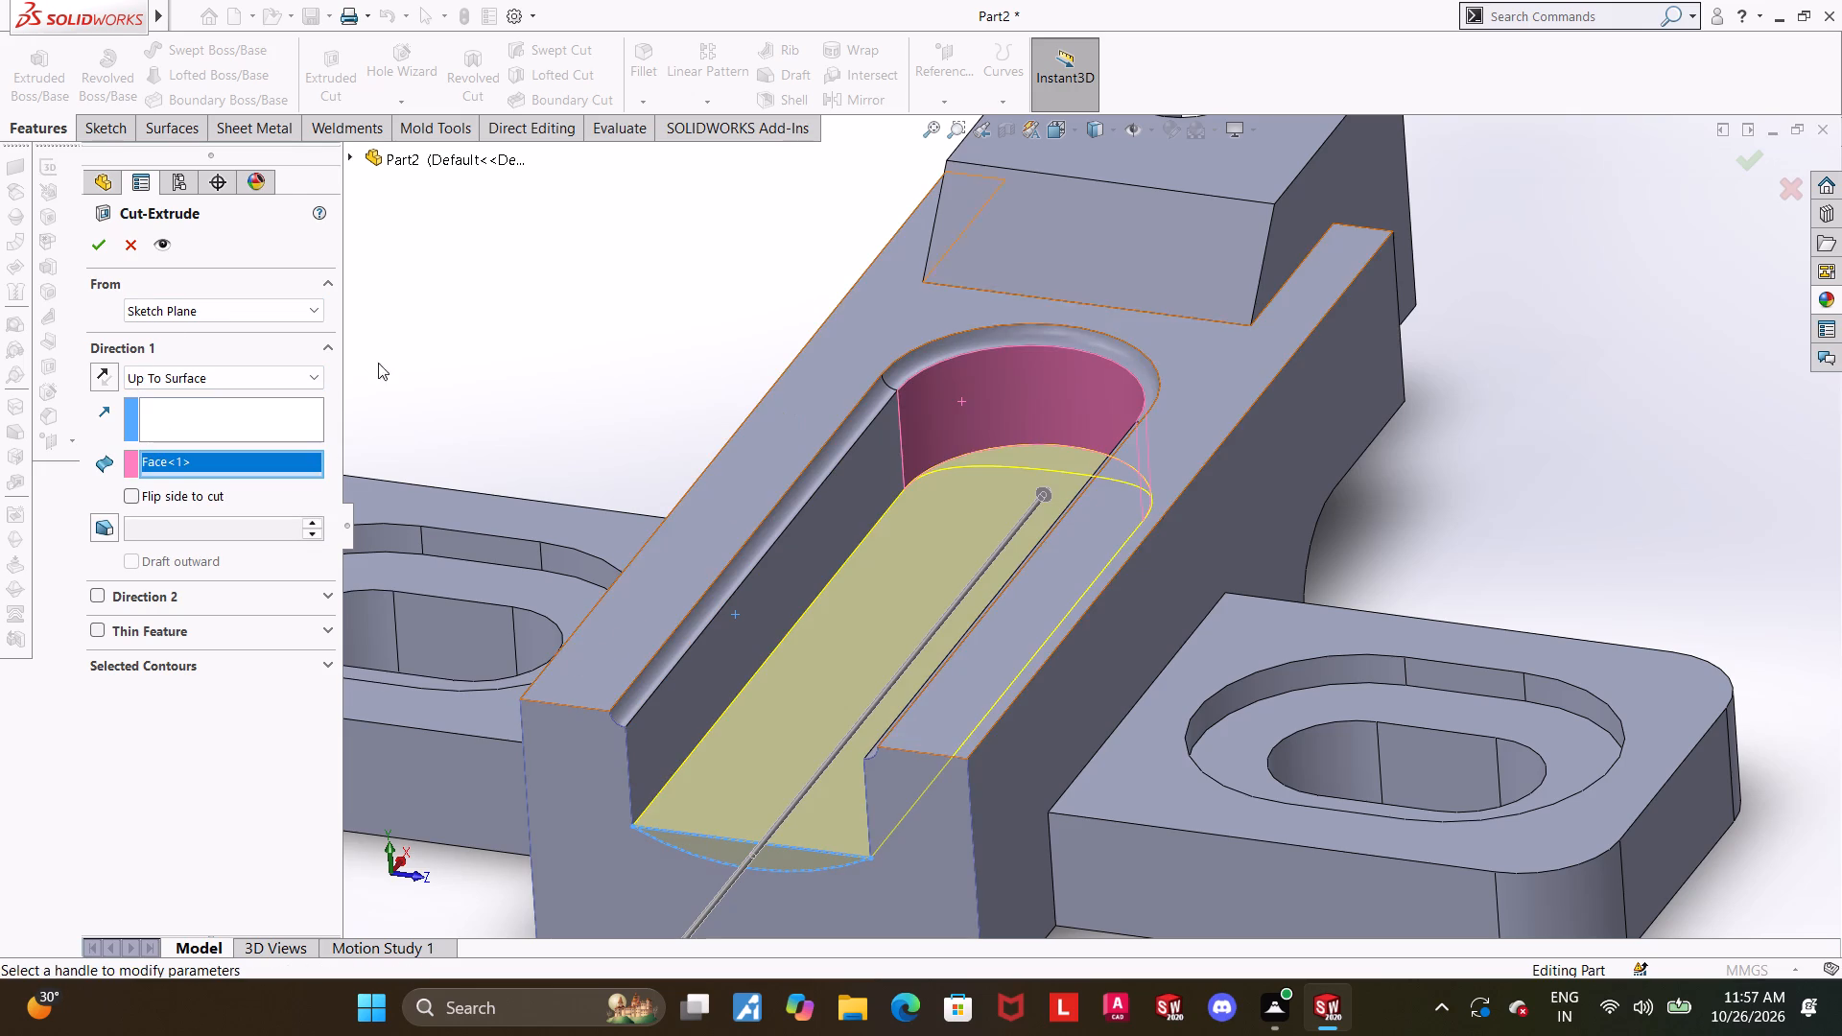
pyautogui.click(102, 241)
# Examine the arced slot floor, its rounded inner end and the whole part from several angles.
pyautogui.scroll(3, 1302, 461)
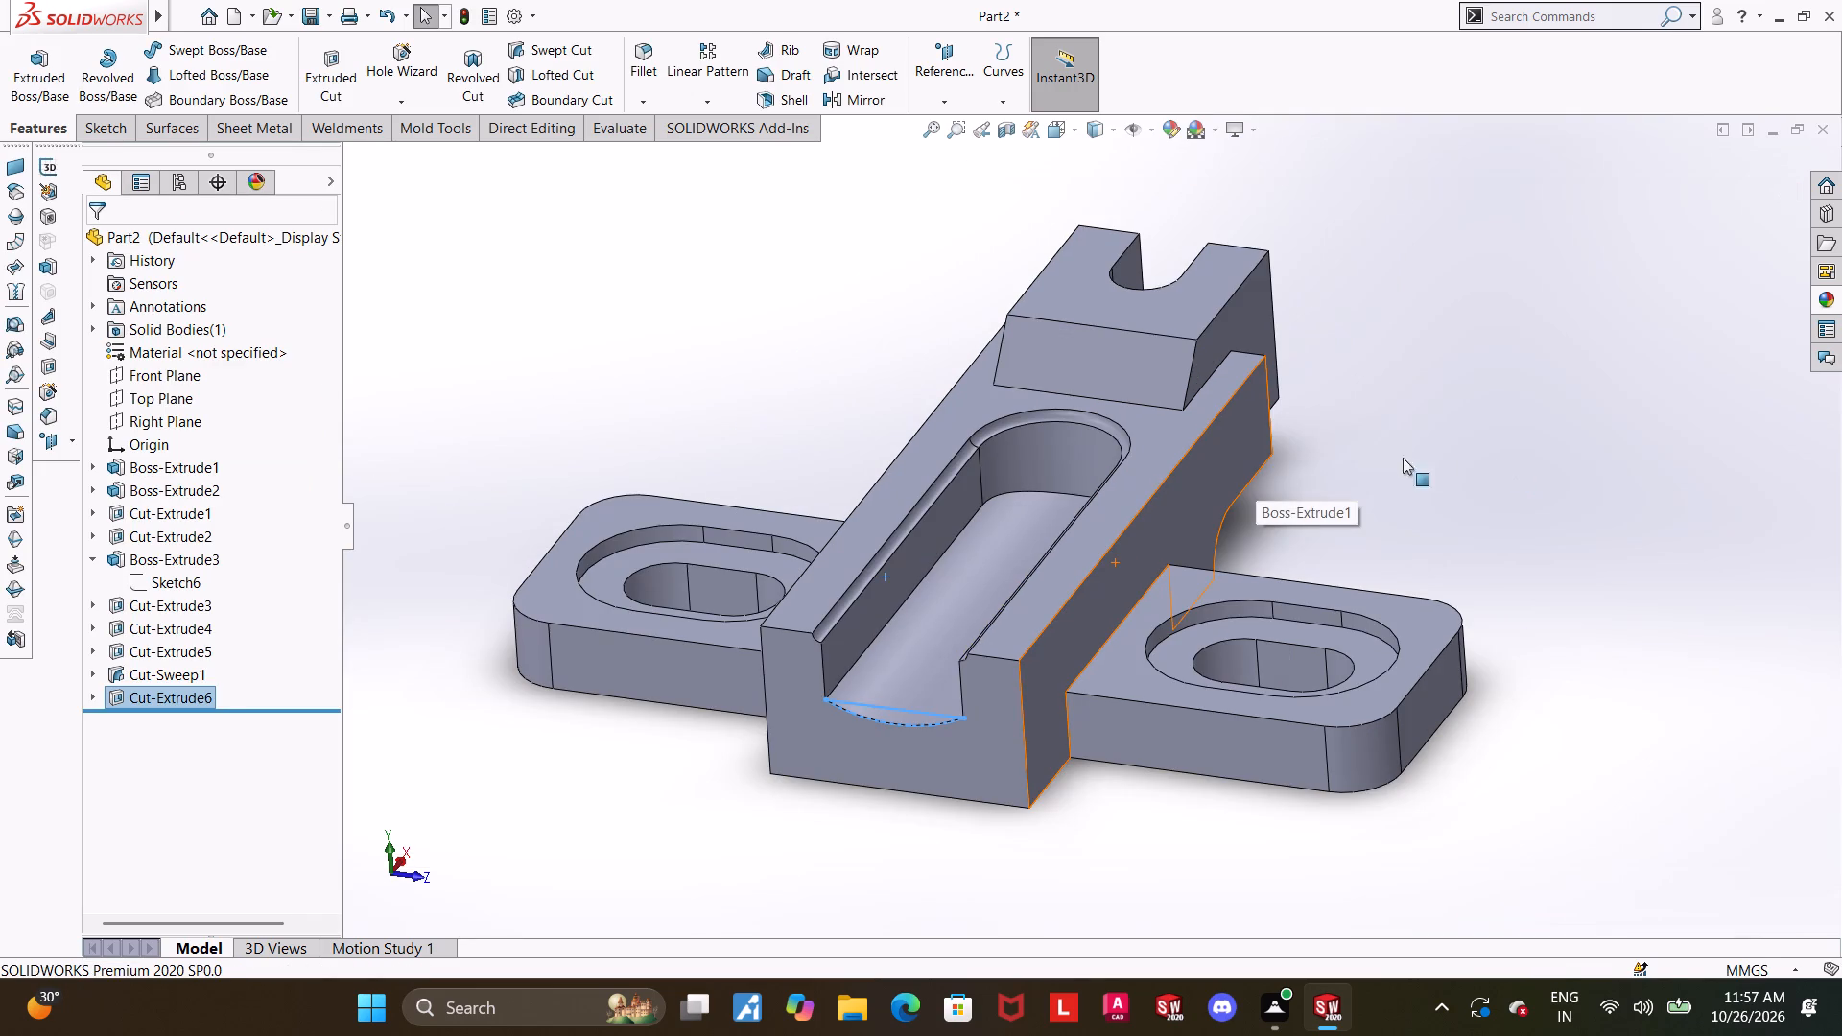
pyautogui.click(1402, 456)
pyautogui.moveTo(1429, 459); pyautogui.dragTo(1482, 402, button='middle')
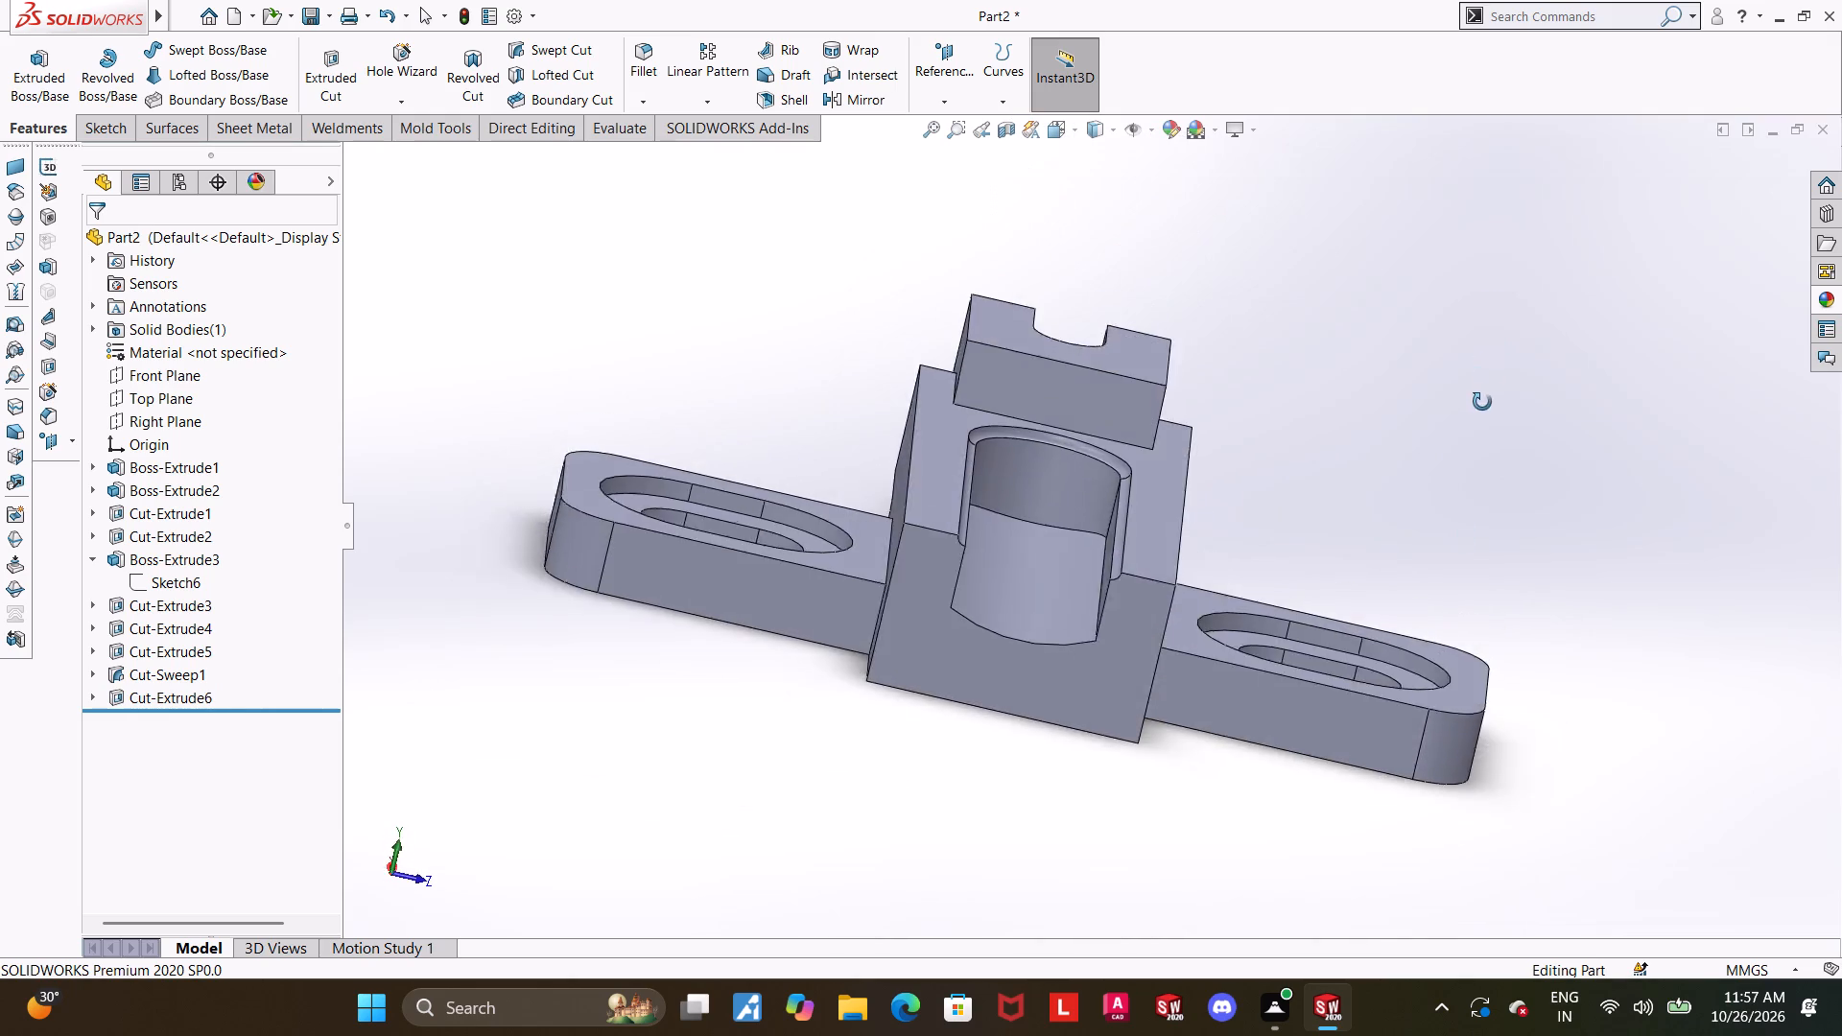
pyautogui.moveTo(1482, 402); pyautogui.dragTo(1426, 479, button='middle')
pyautogui.scroll(-6, 1046, 482)
pyautogui.moveTo(1101, 489); pyautogui.dragTo(1058, 486, button='middle')
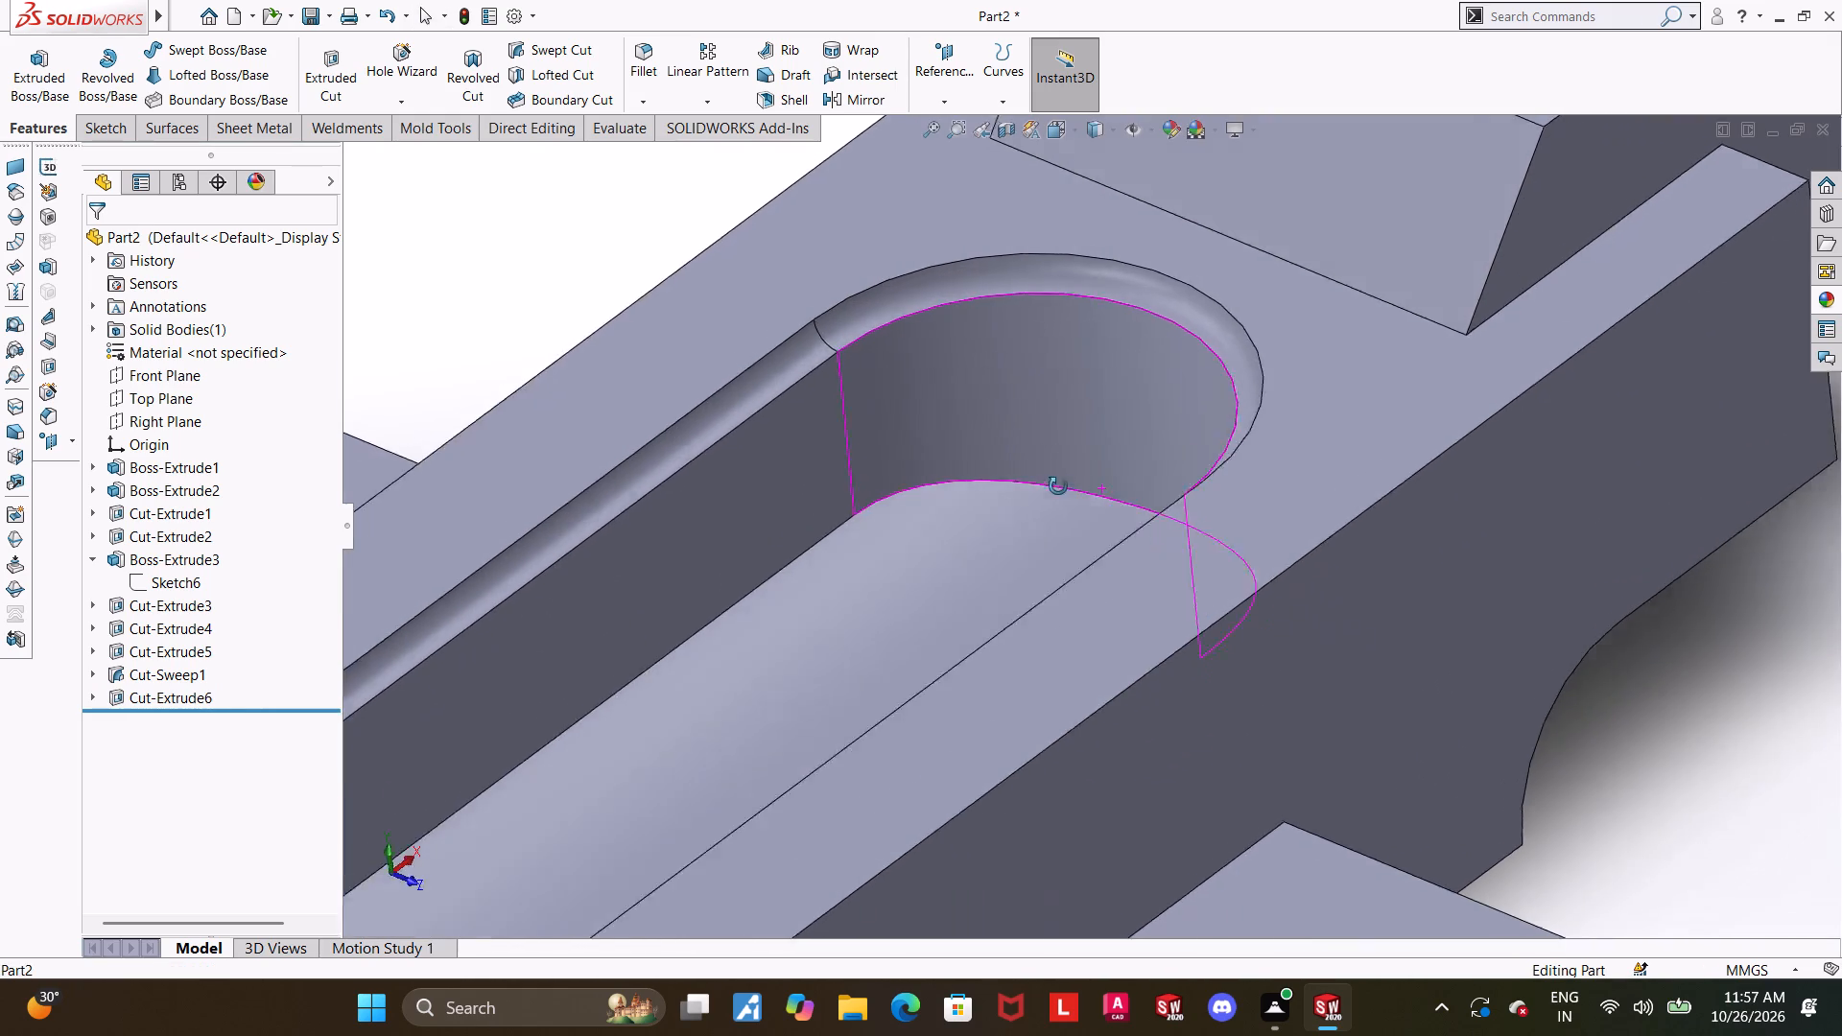
pyautogui.moveTo(1058, 486); pyautogui.dragTo(1108, 464, button='middle')
pyautogui.scroll(5, 1112, 462)
pyautogui.click(1518, 541)
pyautogui.moveTo(1534, 567); pyautogui.dragTo(1587, 581, button='middle')
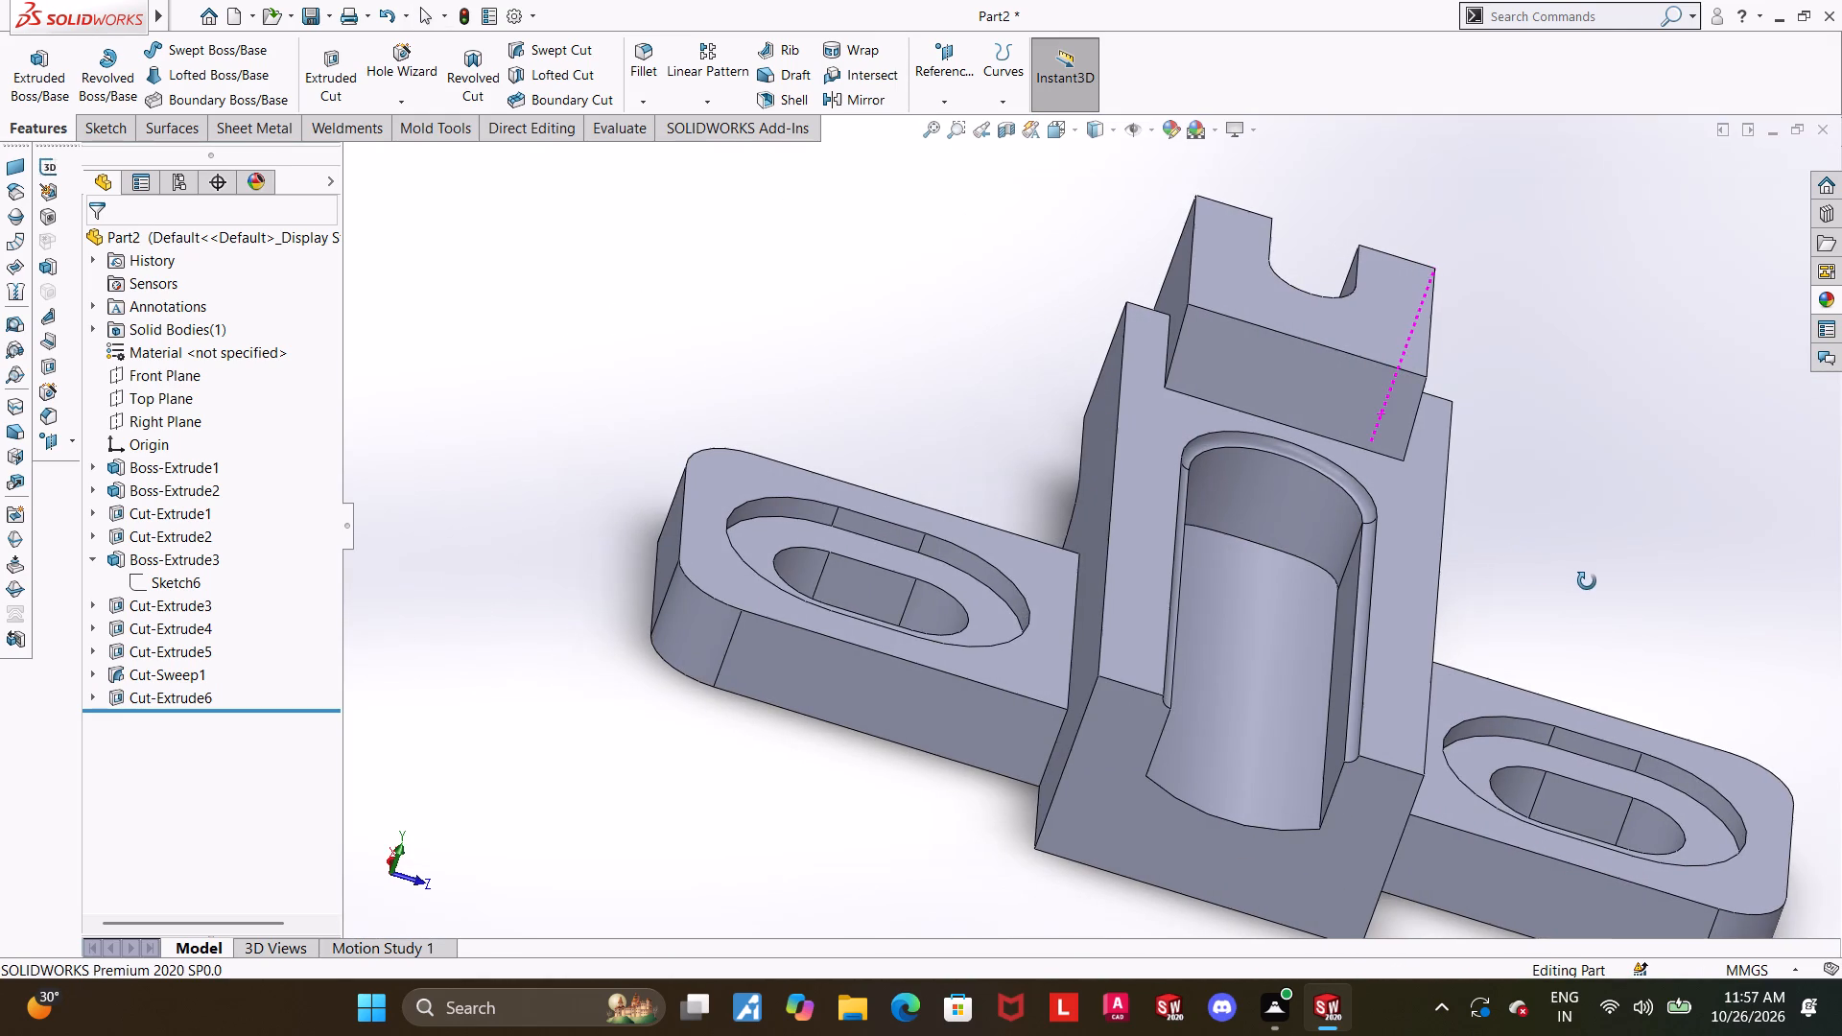
pyautogui.moveTo(1587, 581); pyautogui.dragTo(1586, 581, button='middle')
pyautogui.moveTo(1667, 540); pyautogui.dragTo(1647, 501, button='middle')
pyautogui.scroll(1, 1622, 459)
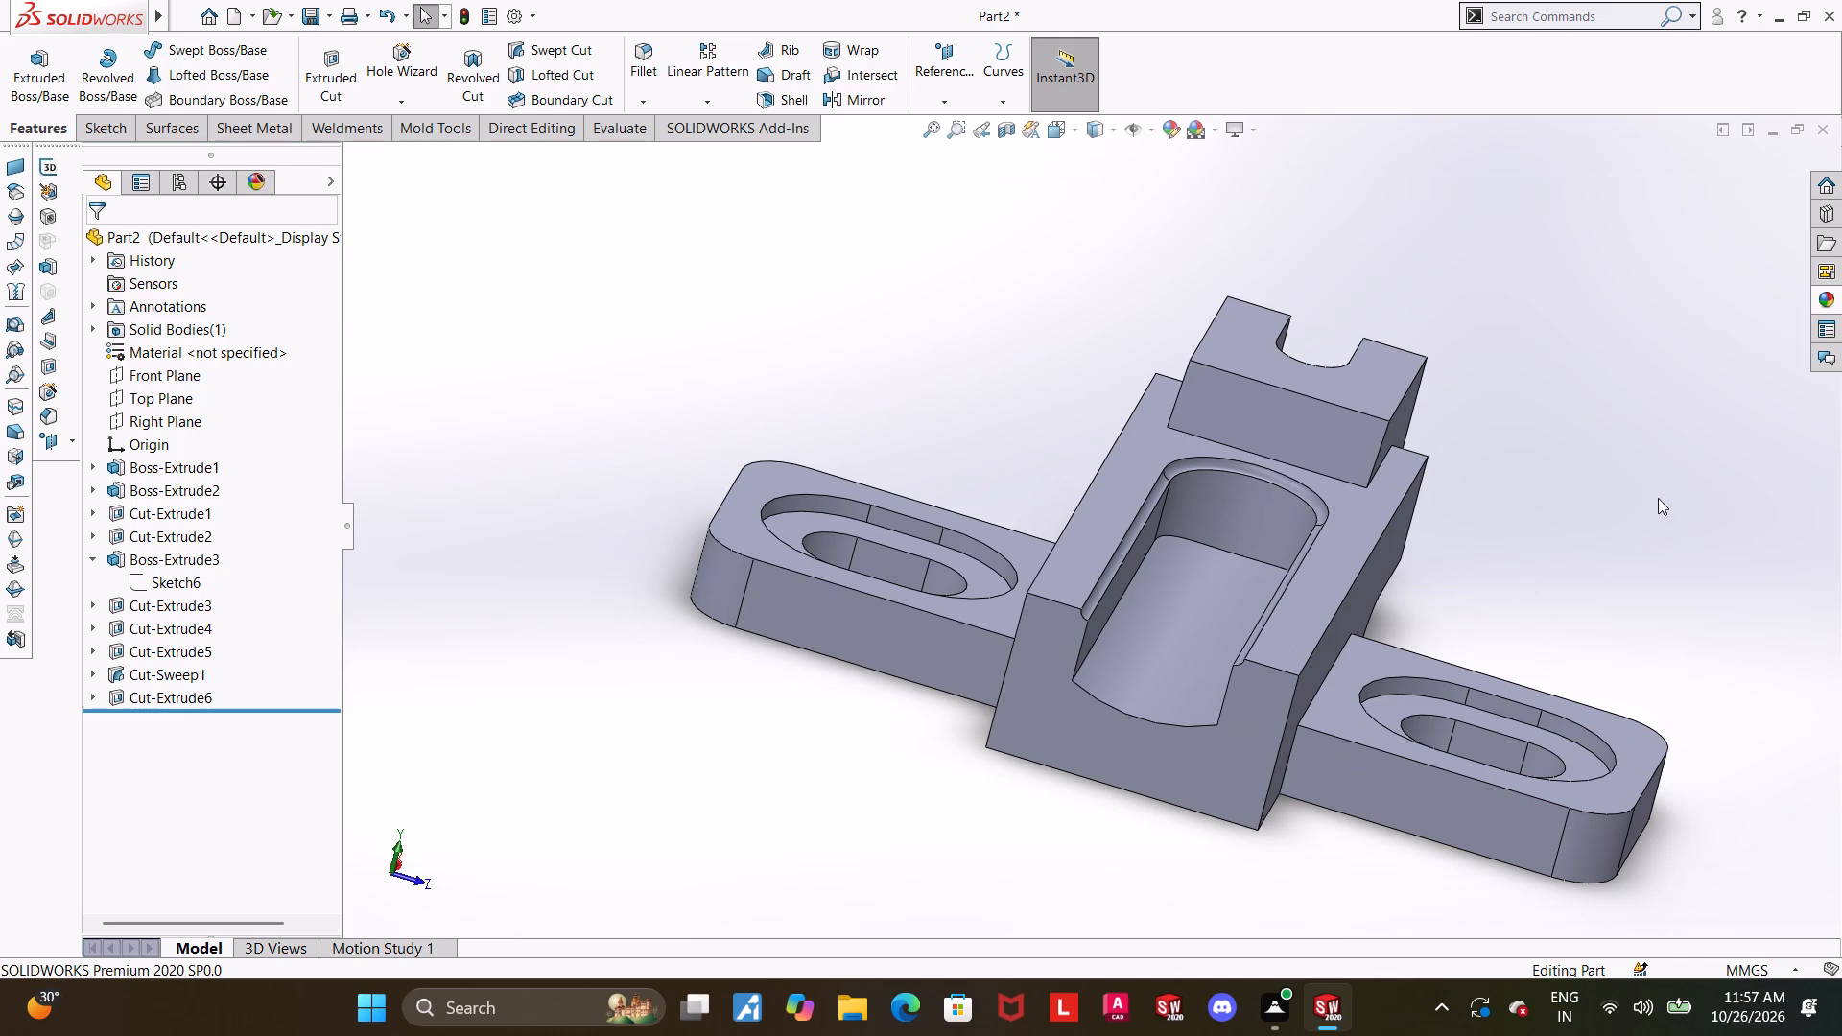
pyautogui.moveTo(1624, 479); pyautogui.dragTo(1594, 502, button='middle')
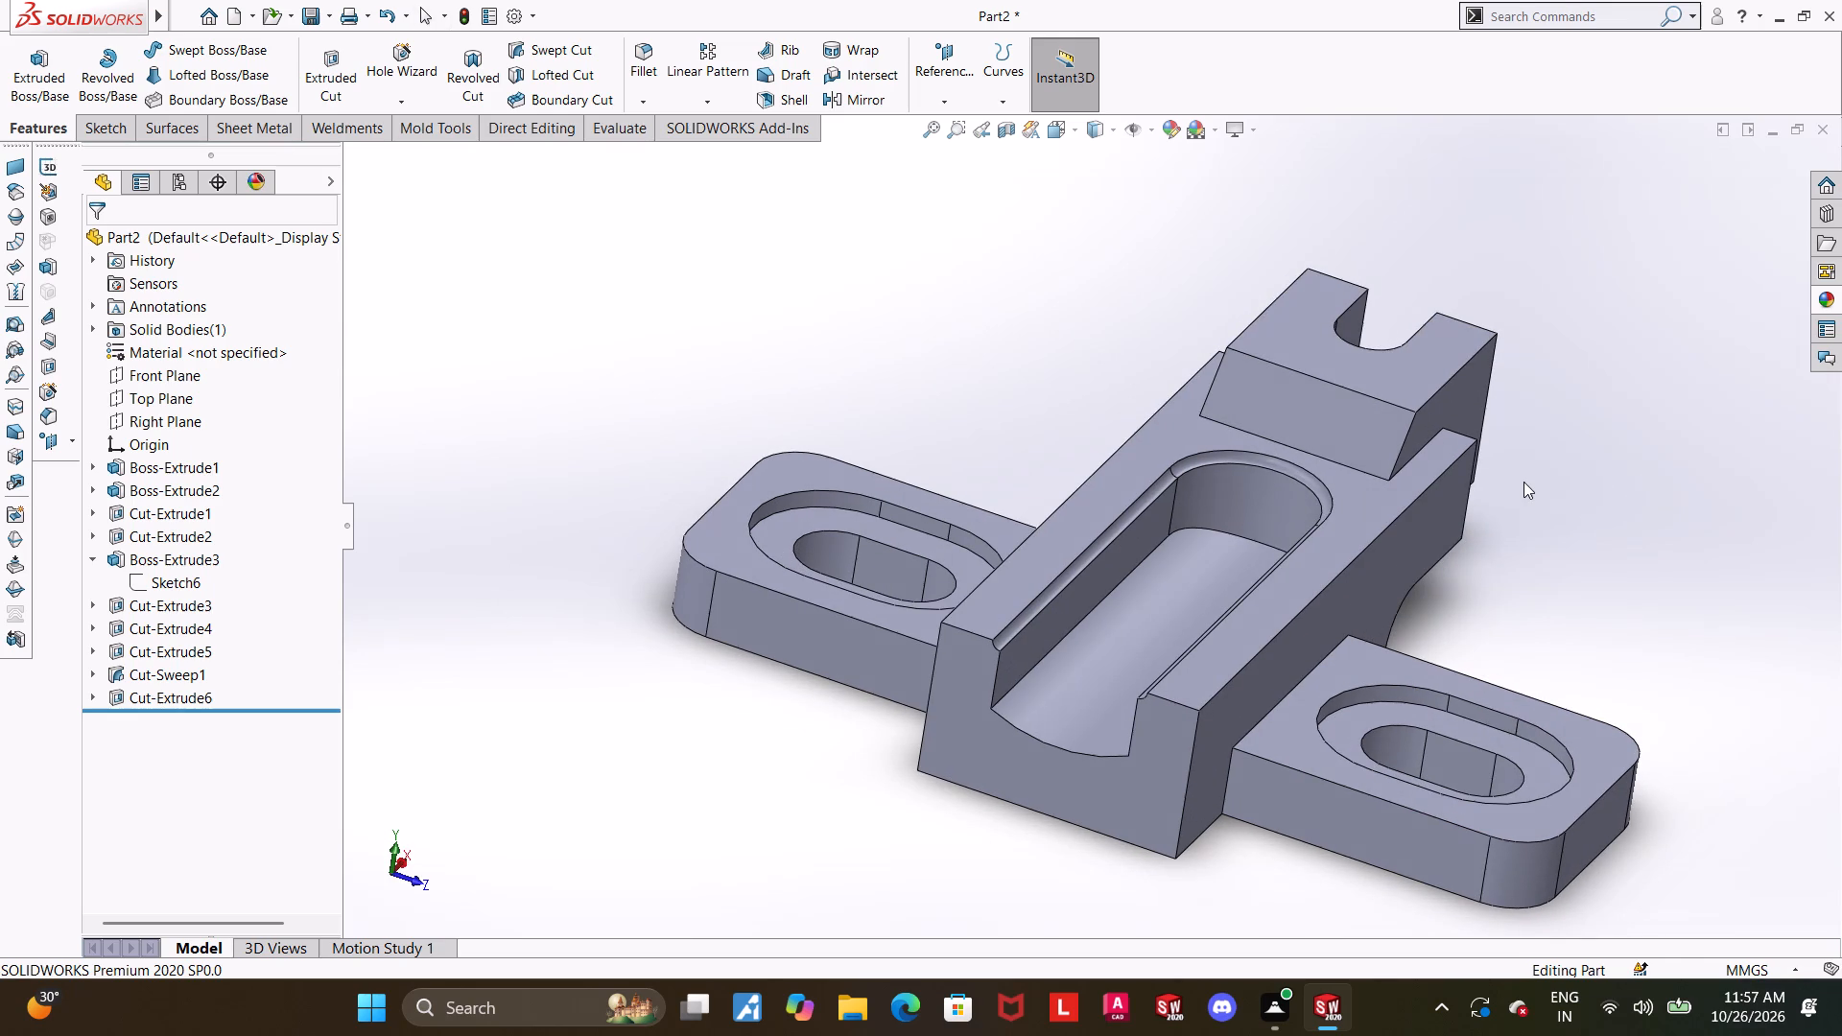
pyautogui.moveTo(1507, 486); pyautogui.dragTo(1494, 509, button='middle')
pyautogui.scroll(-3, 1046, 452)
pyautogui.moveTo(1424, 578); pyautogui.dragTo(1421, 615, button='middle')
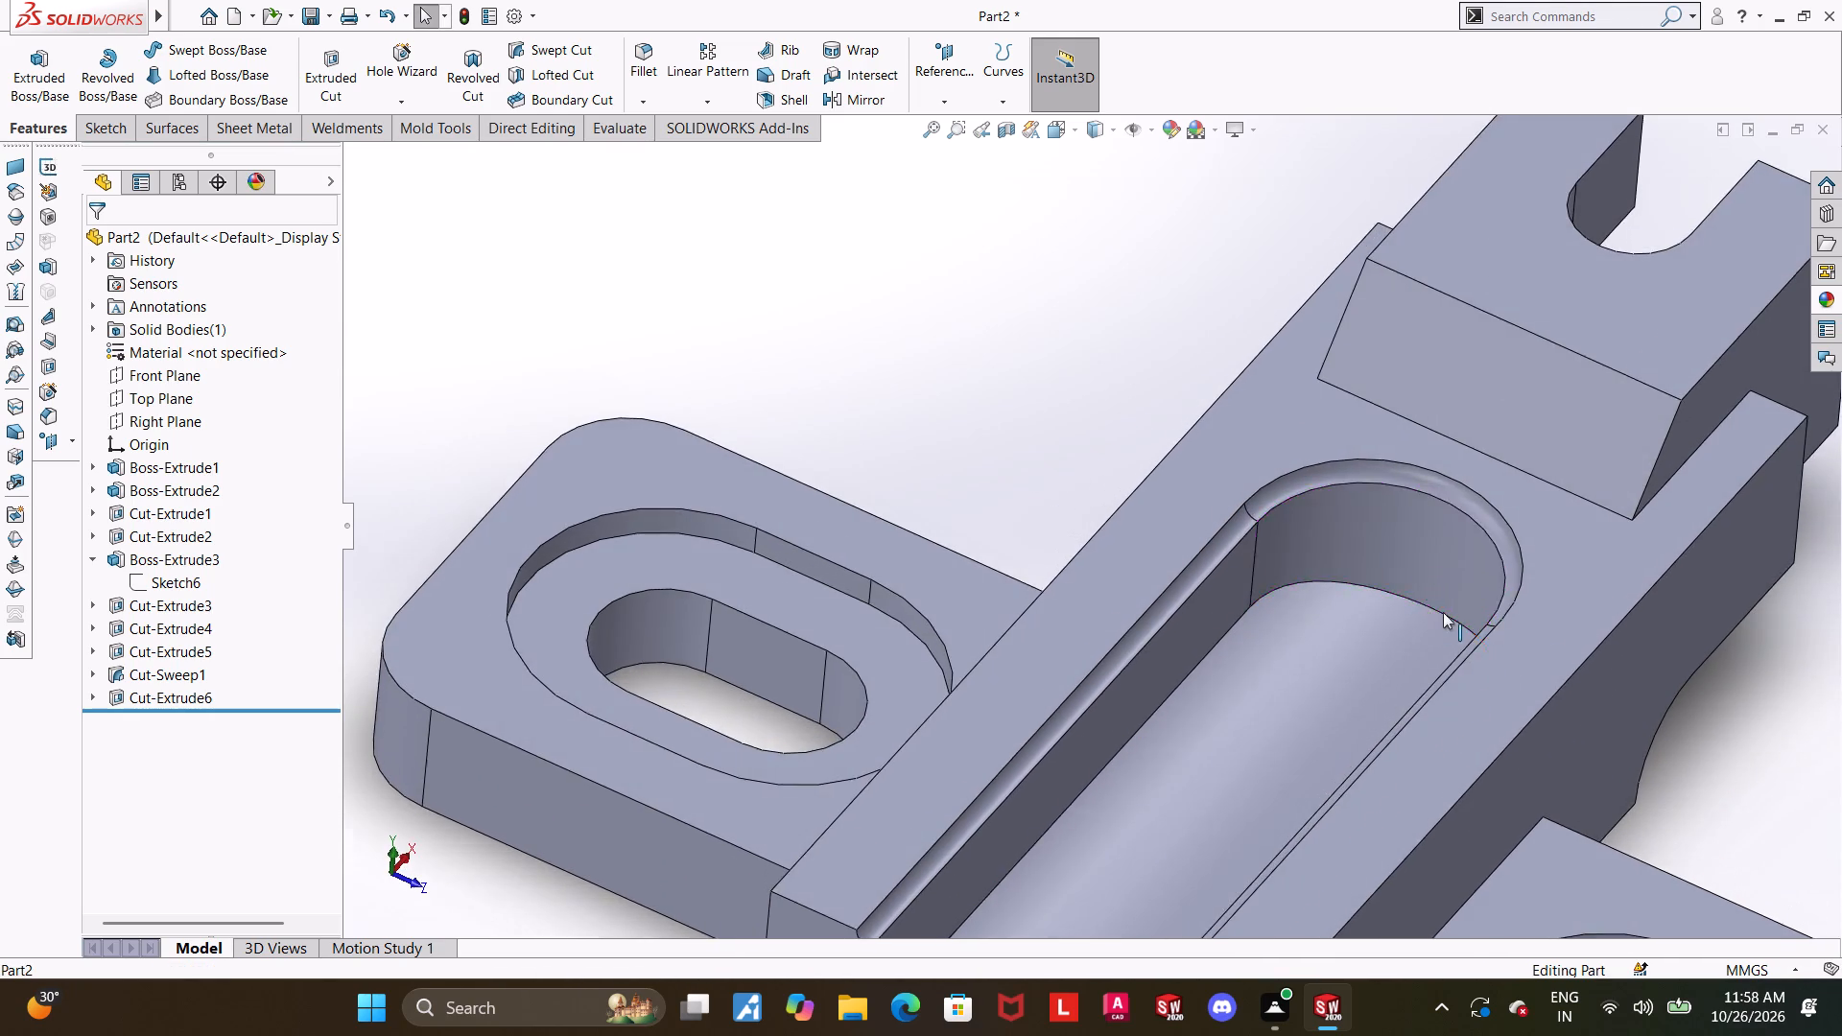
pyautogui.scroll(3, 1443, 612)
pyautogui.moveTo(1428, 641); pyautogui.dragTo(1471, 622, button='middle')
pyautogui.scroll(2, 1658, 647)
pyautogui.scroll(-4, 1189, 572)
pyautogui.moveTo(1261, 558); pyautogui.dragTo(1220, 556, button='middle')
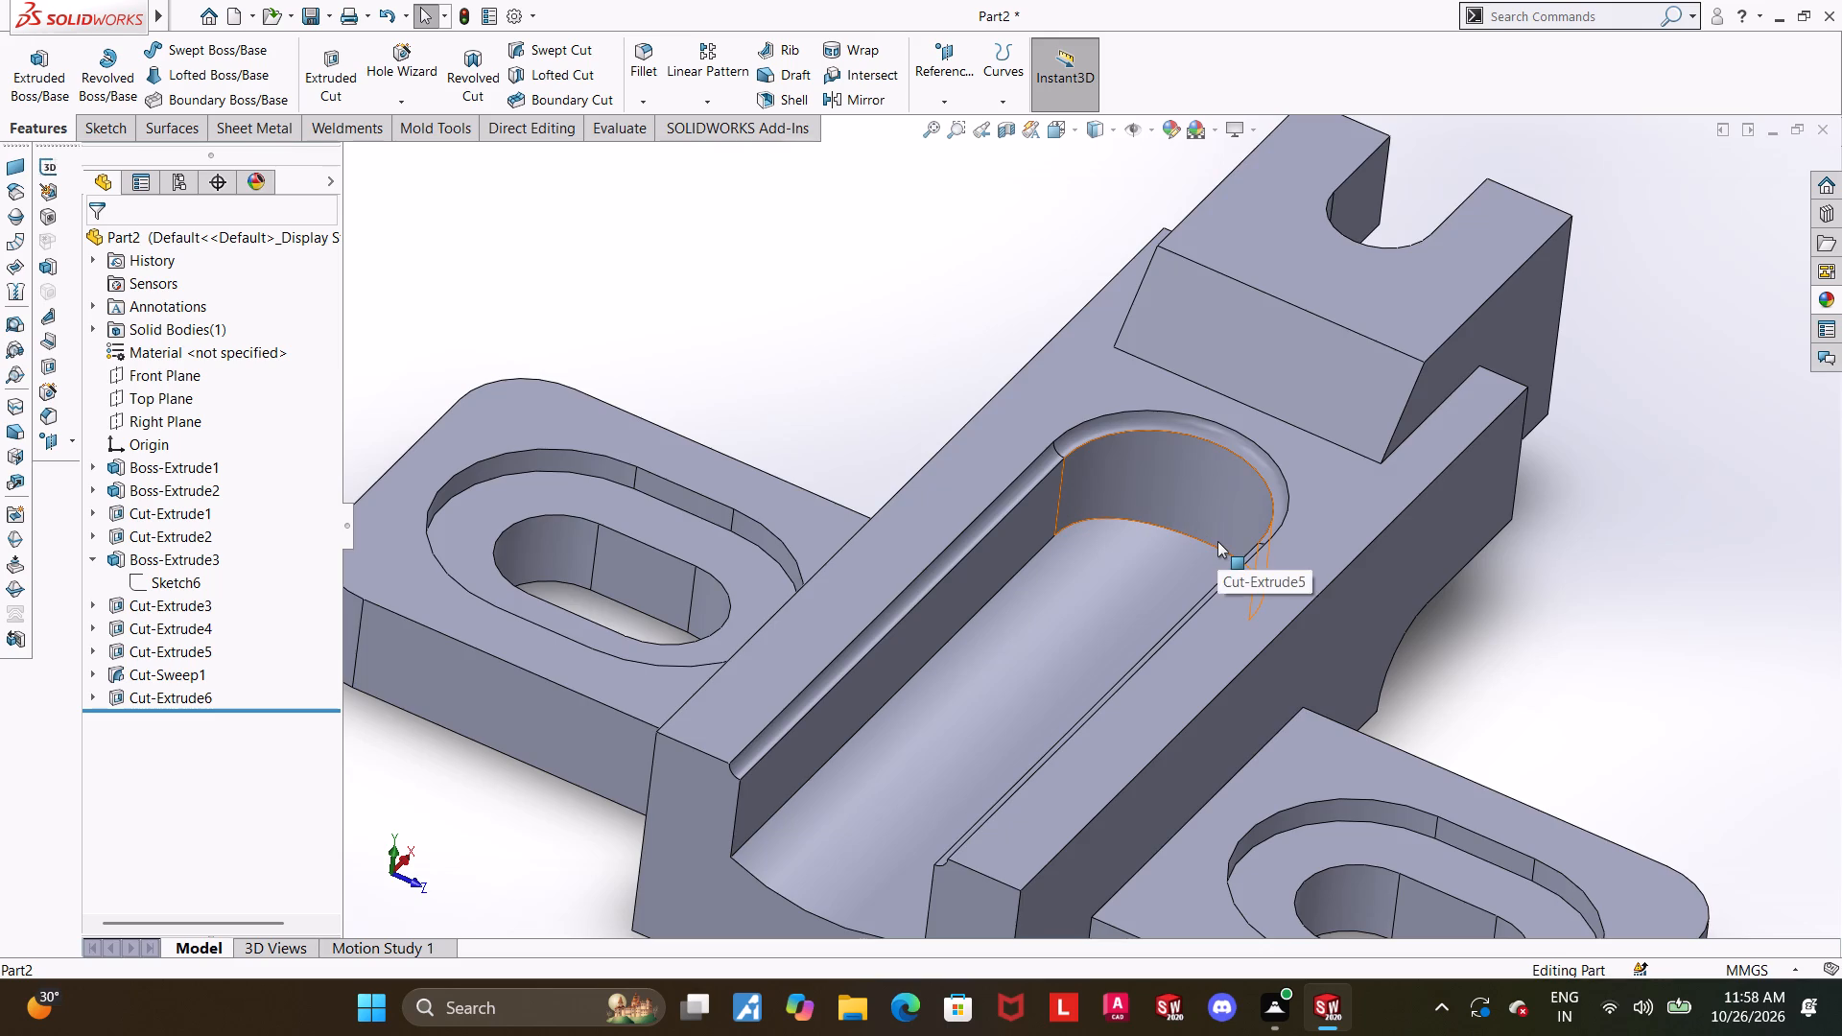
pyautogui.scroll(3, 1212, 529)
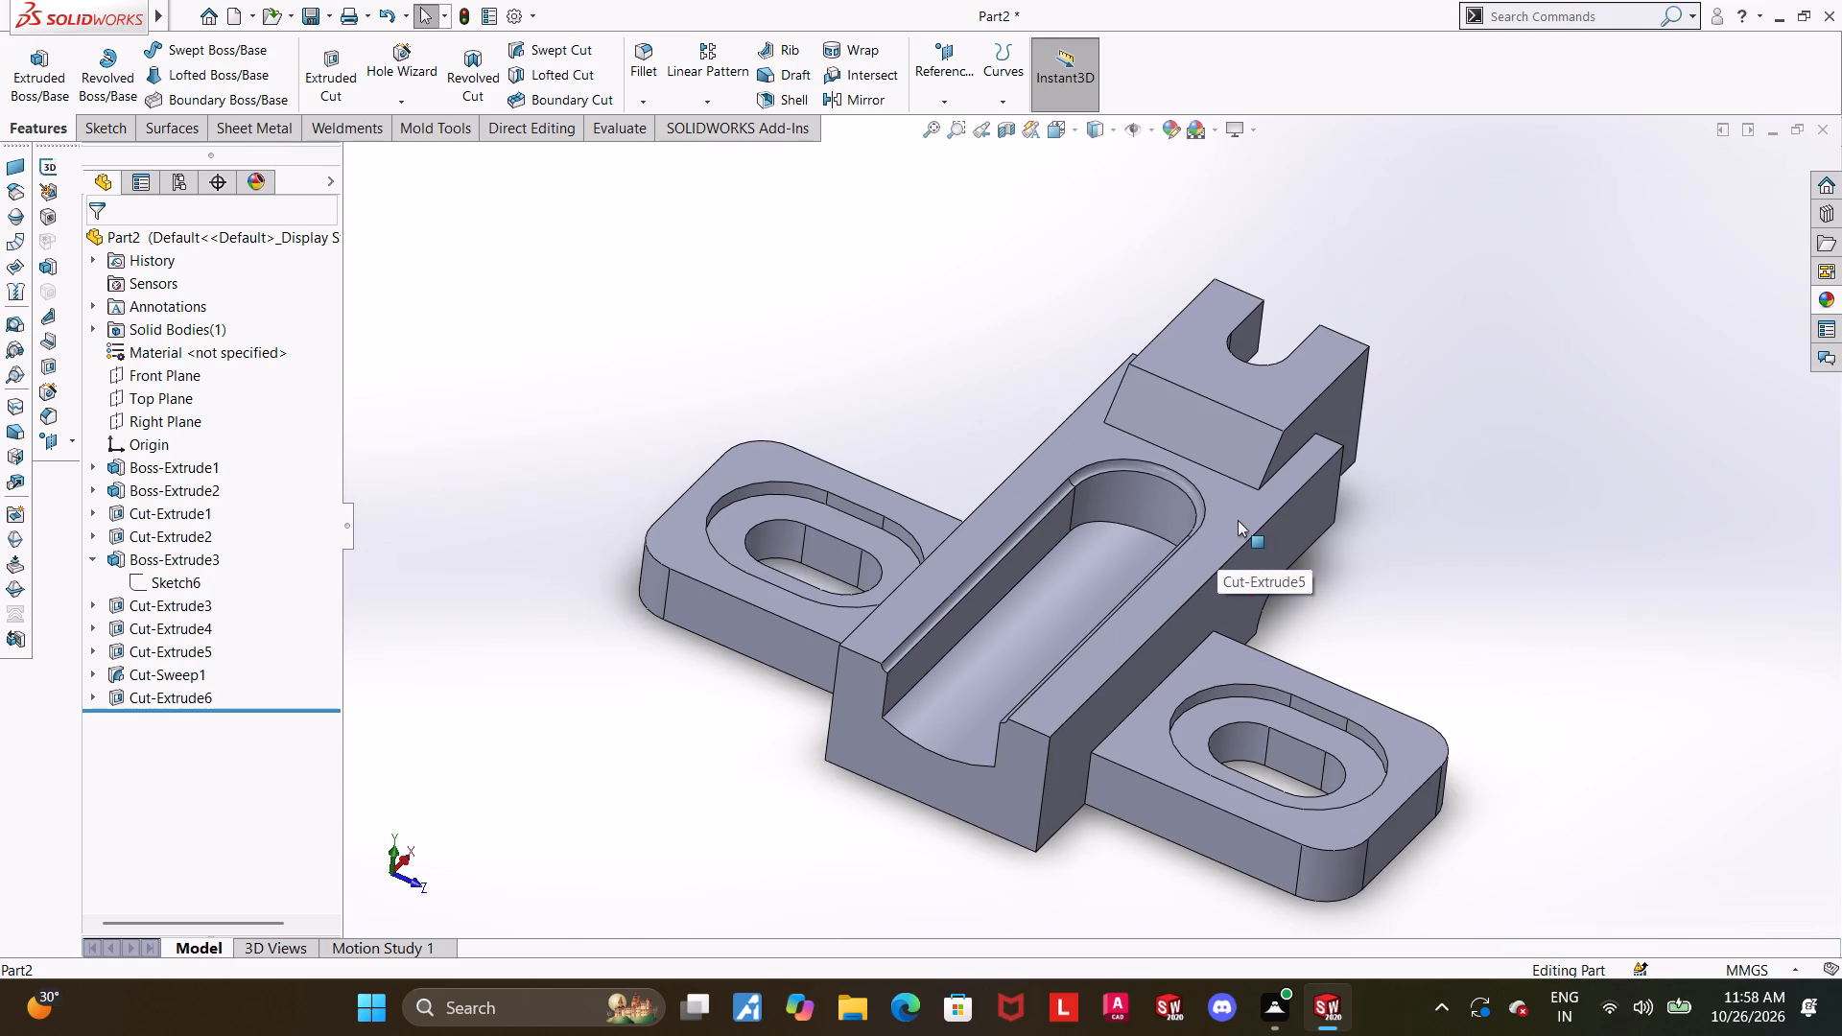
pyautogui.scroll(1, 1238, 520)
pyautogui.moveTo(1394, 569); pyautogui.dragTo(1400, 539, button='middle')
# Show the part in isometric view and change the whole part's appearance color to the standard medium grey.
pyautogui.click(1049, 136)
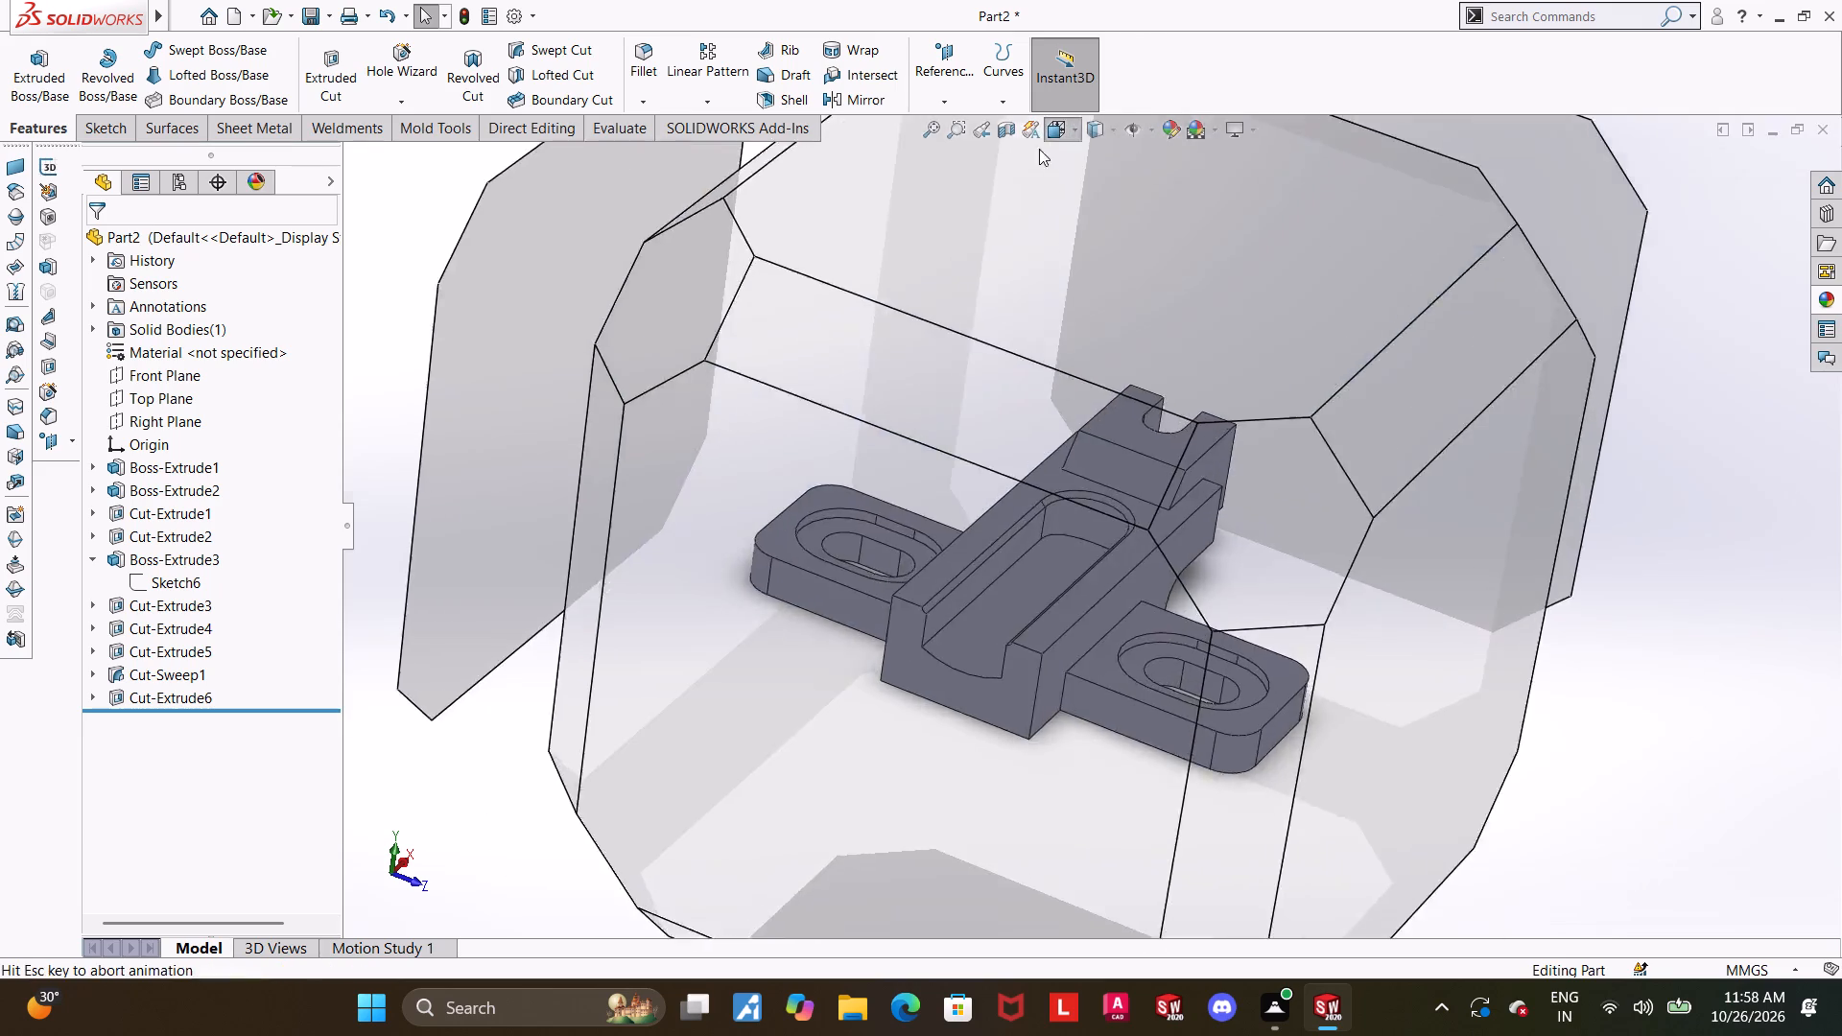
pyautogui.click(922, 600)
pyautogui.scroll(-1, 1202, 553)
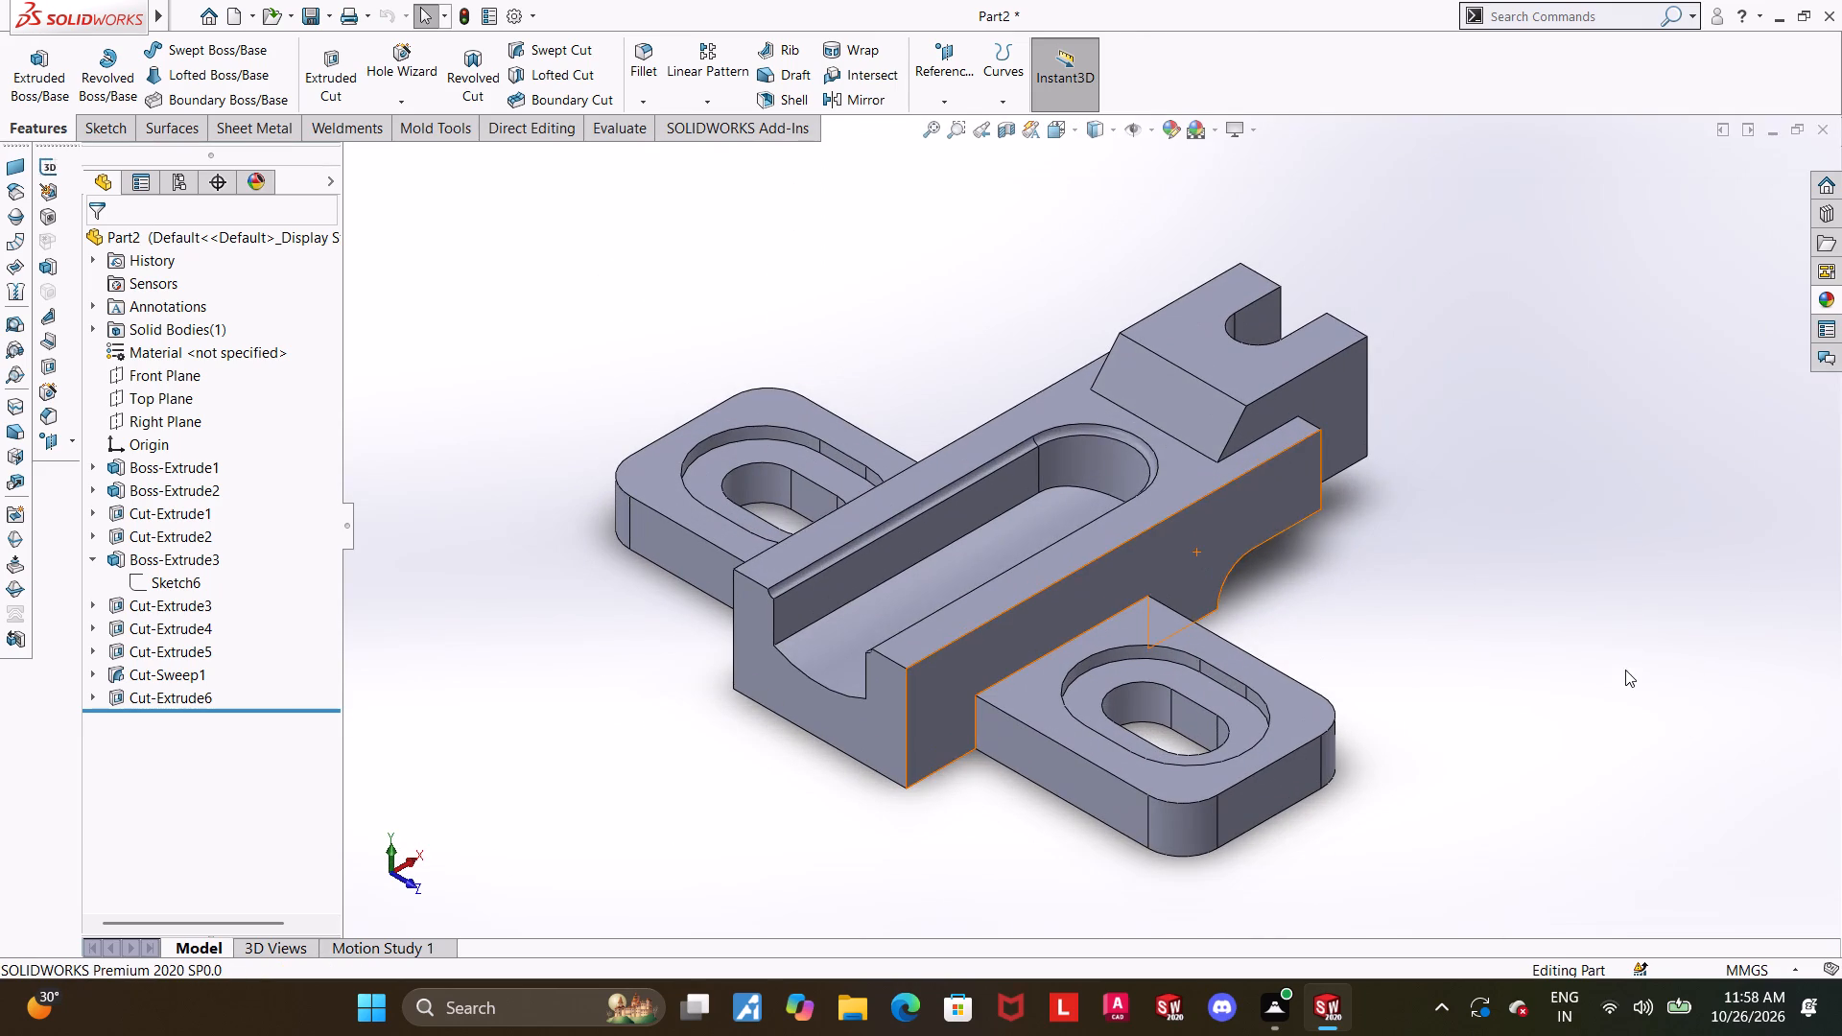
pyautogui.click(1625, 670)
pyautogui.rightClick(225, 226)
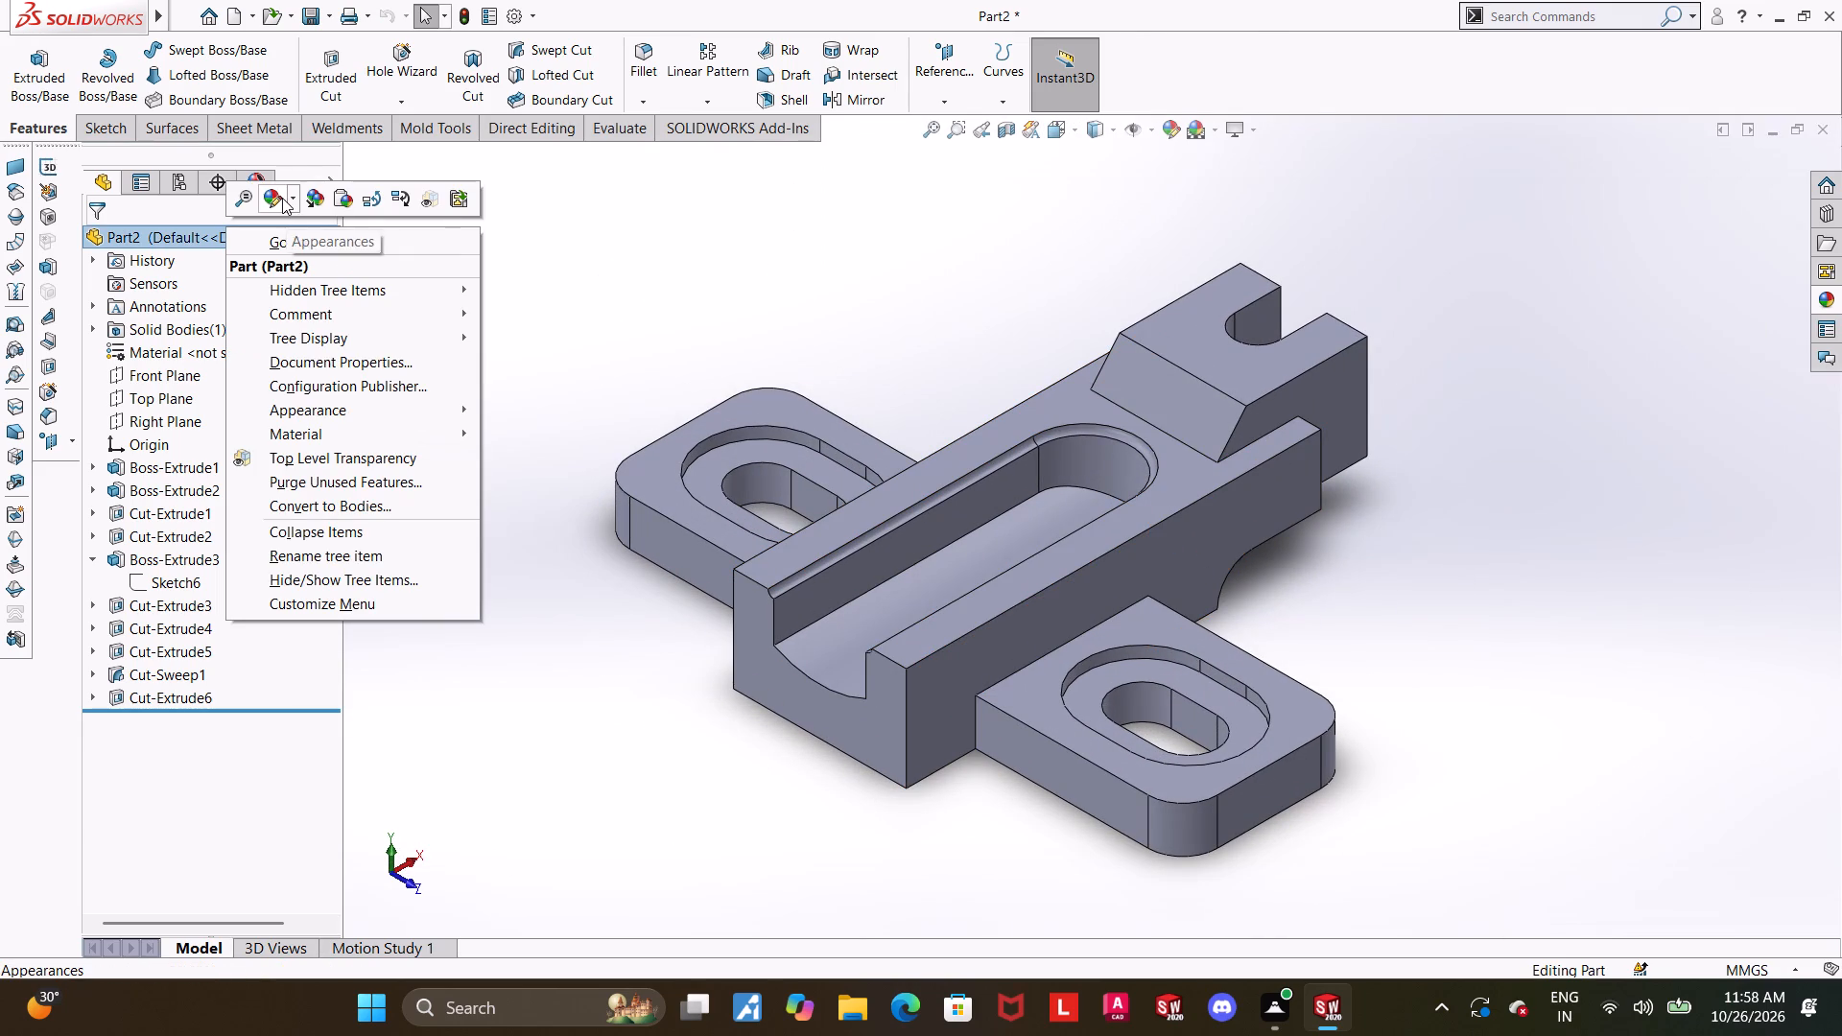
pyautogui.click(282, 198)
pyautogui.click(331, 252)
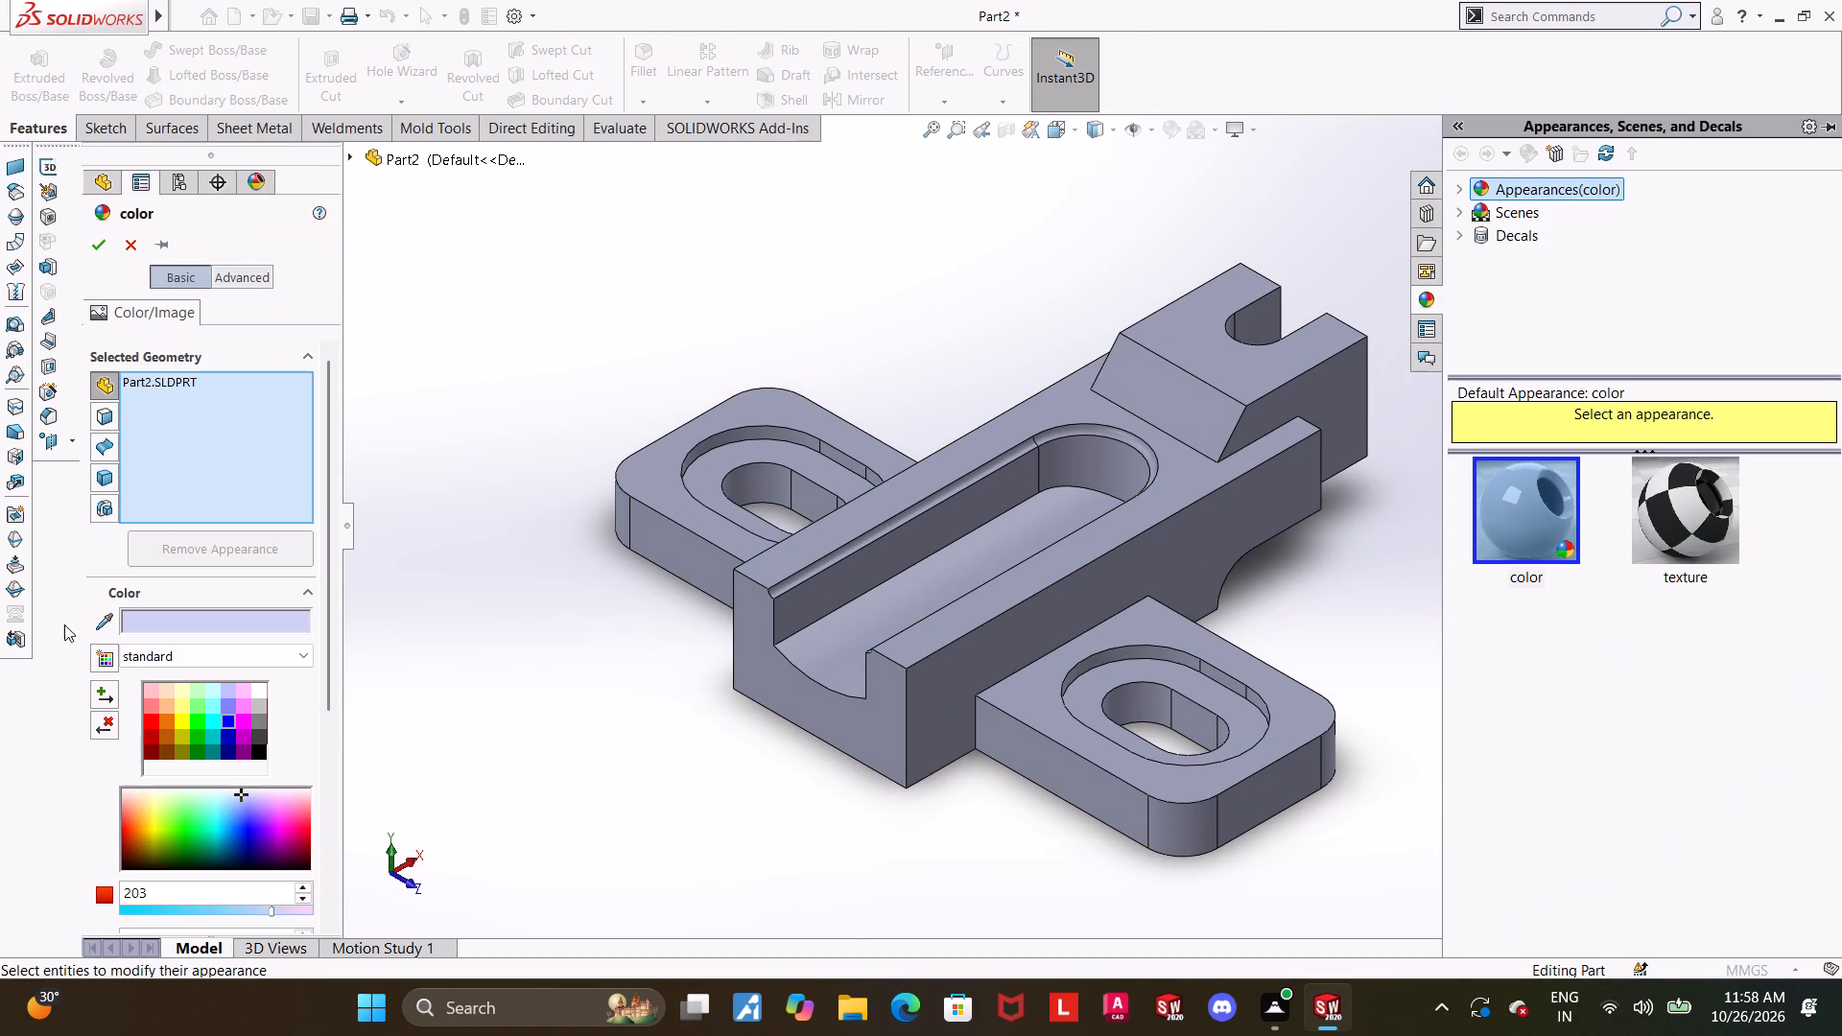
pyautogui.click(254, 718)
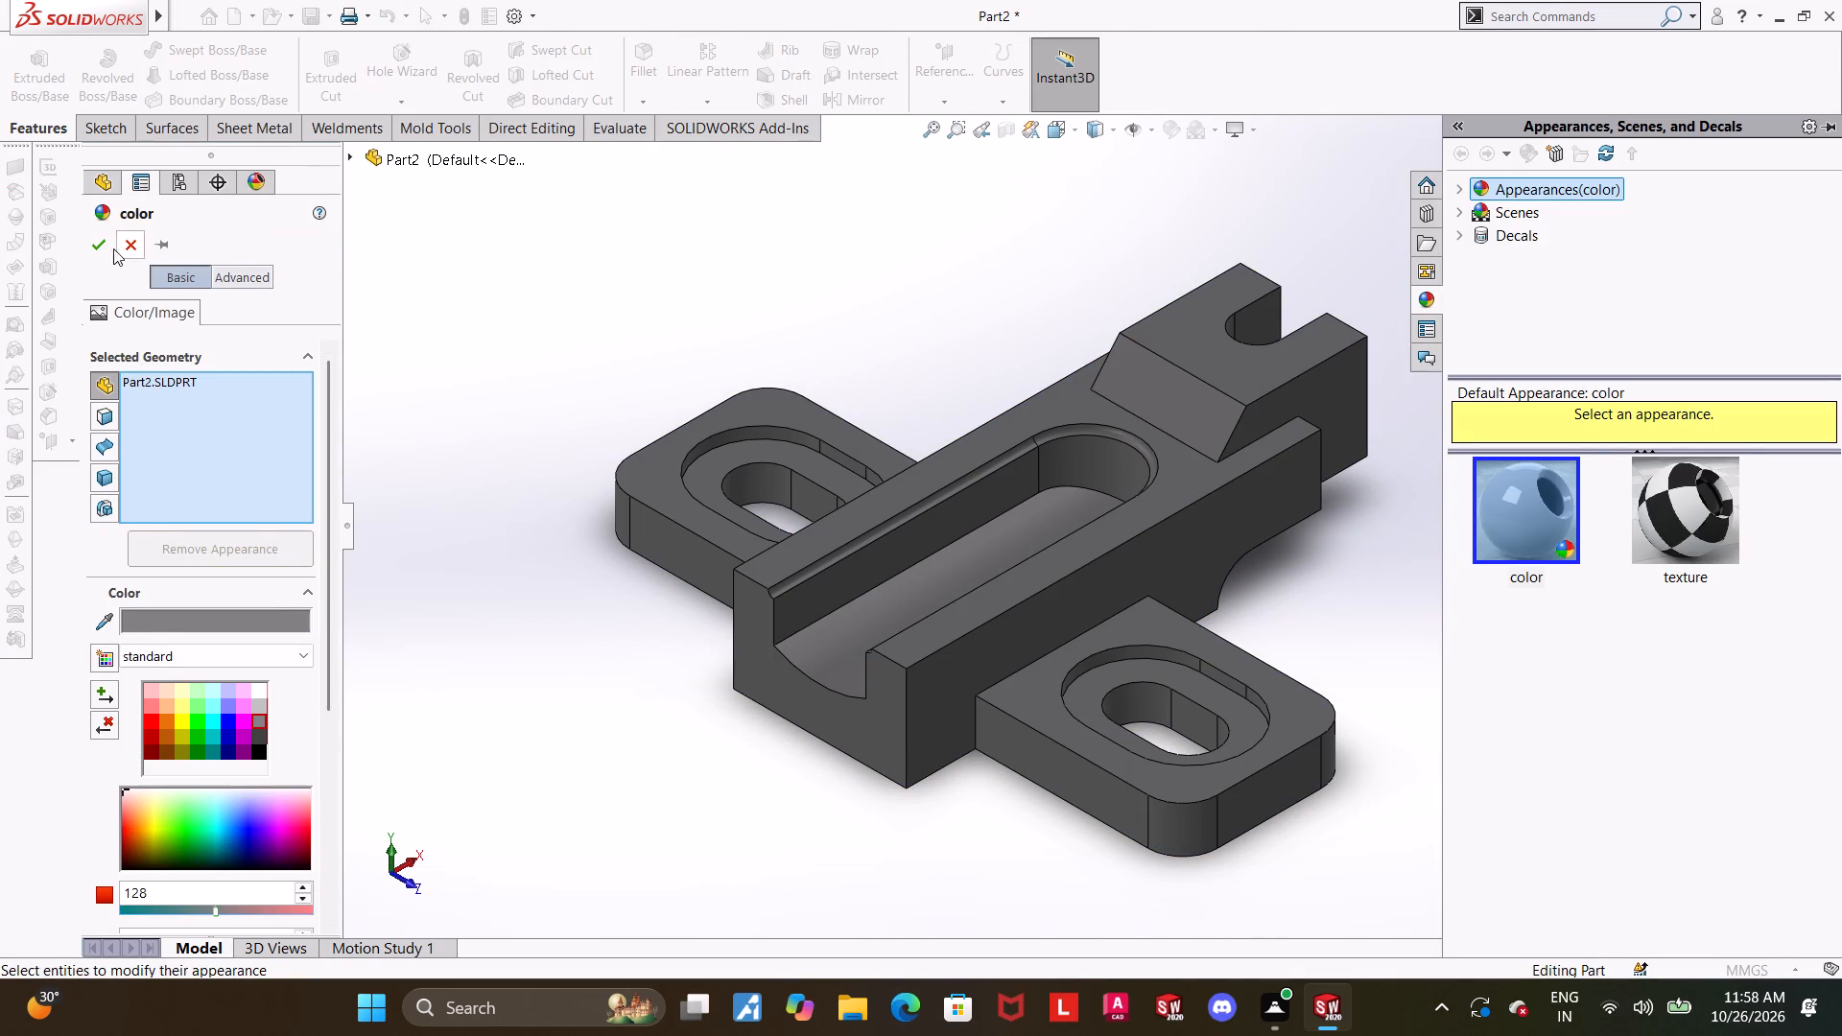
pyautogui.click(101, 244)
pyautogui.click(777, 778)
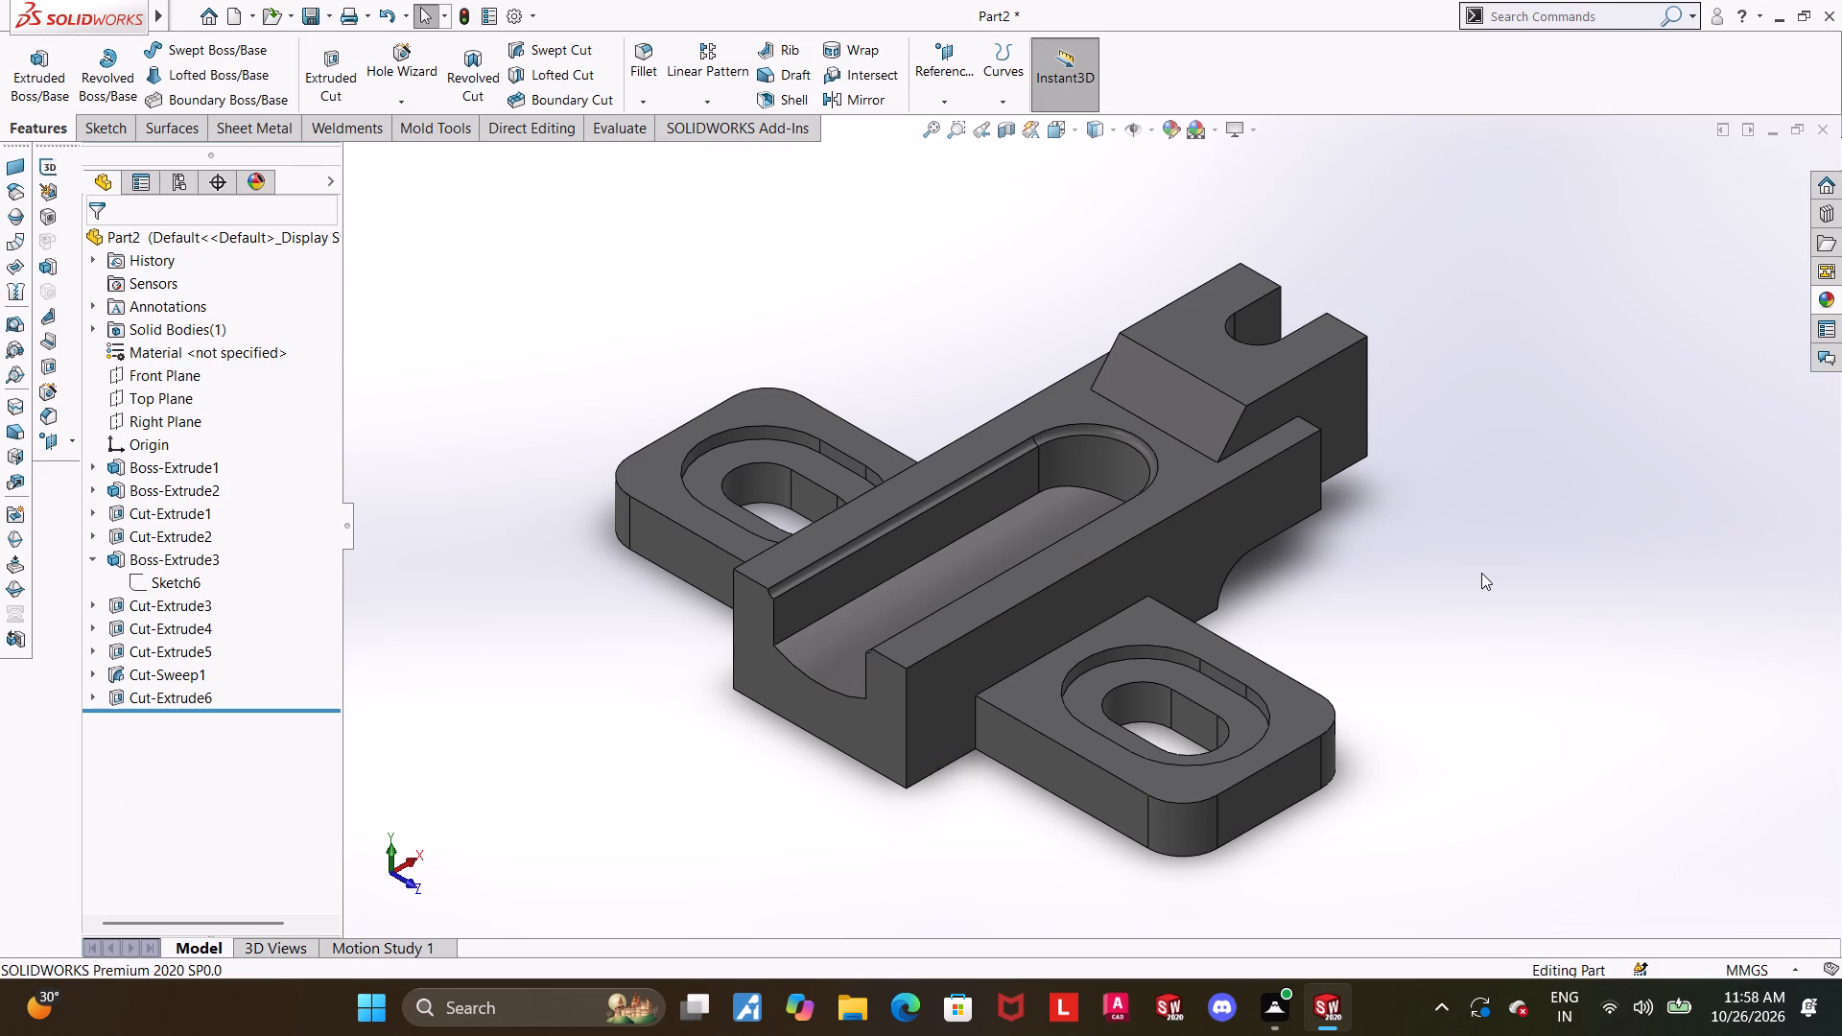
# Examine the whole part, its underside and the U-slotted end from several angles.
pyautogui.scroll(1, 1484, 593)
pyautogui.scroll(-2, 1075, 618)
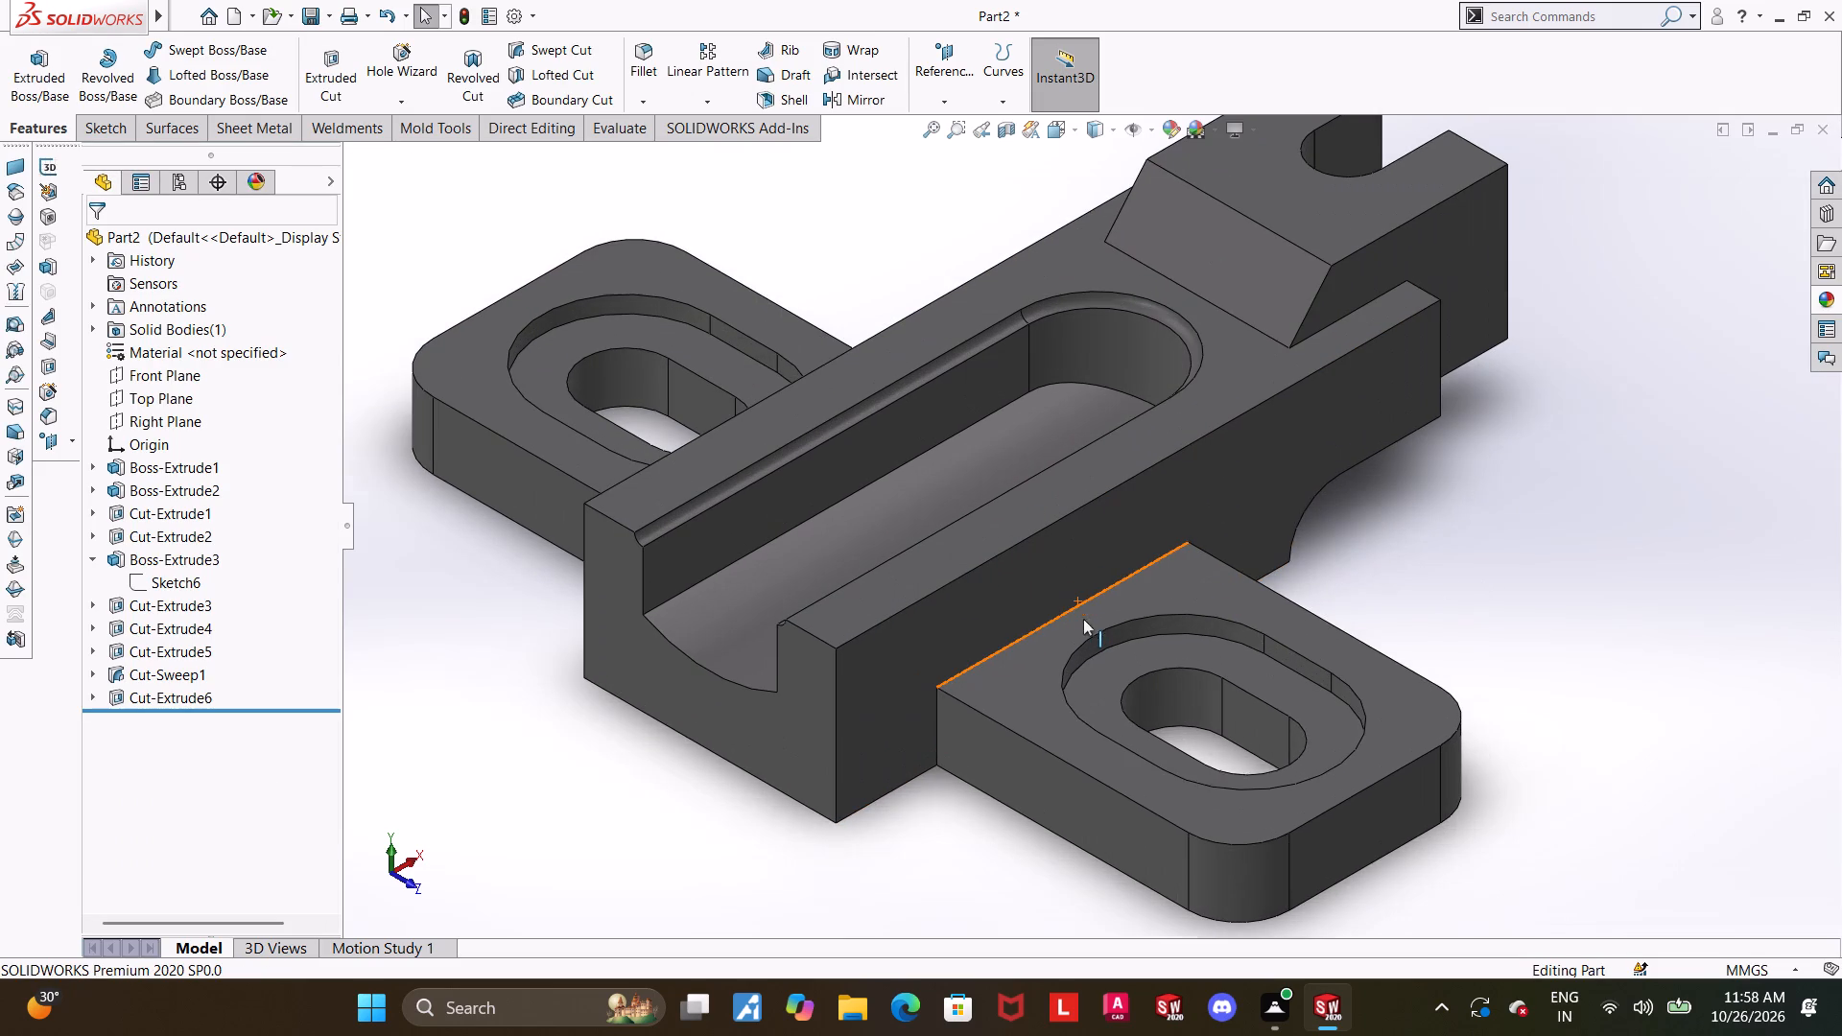
pyautogui.scroll(-1, 1083, 619)
pyautogui.moveTo(1322, 626); pyautogui.dragTo(1288, 424, button='middle')
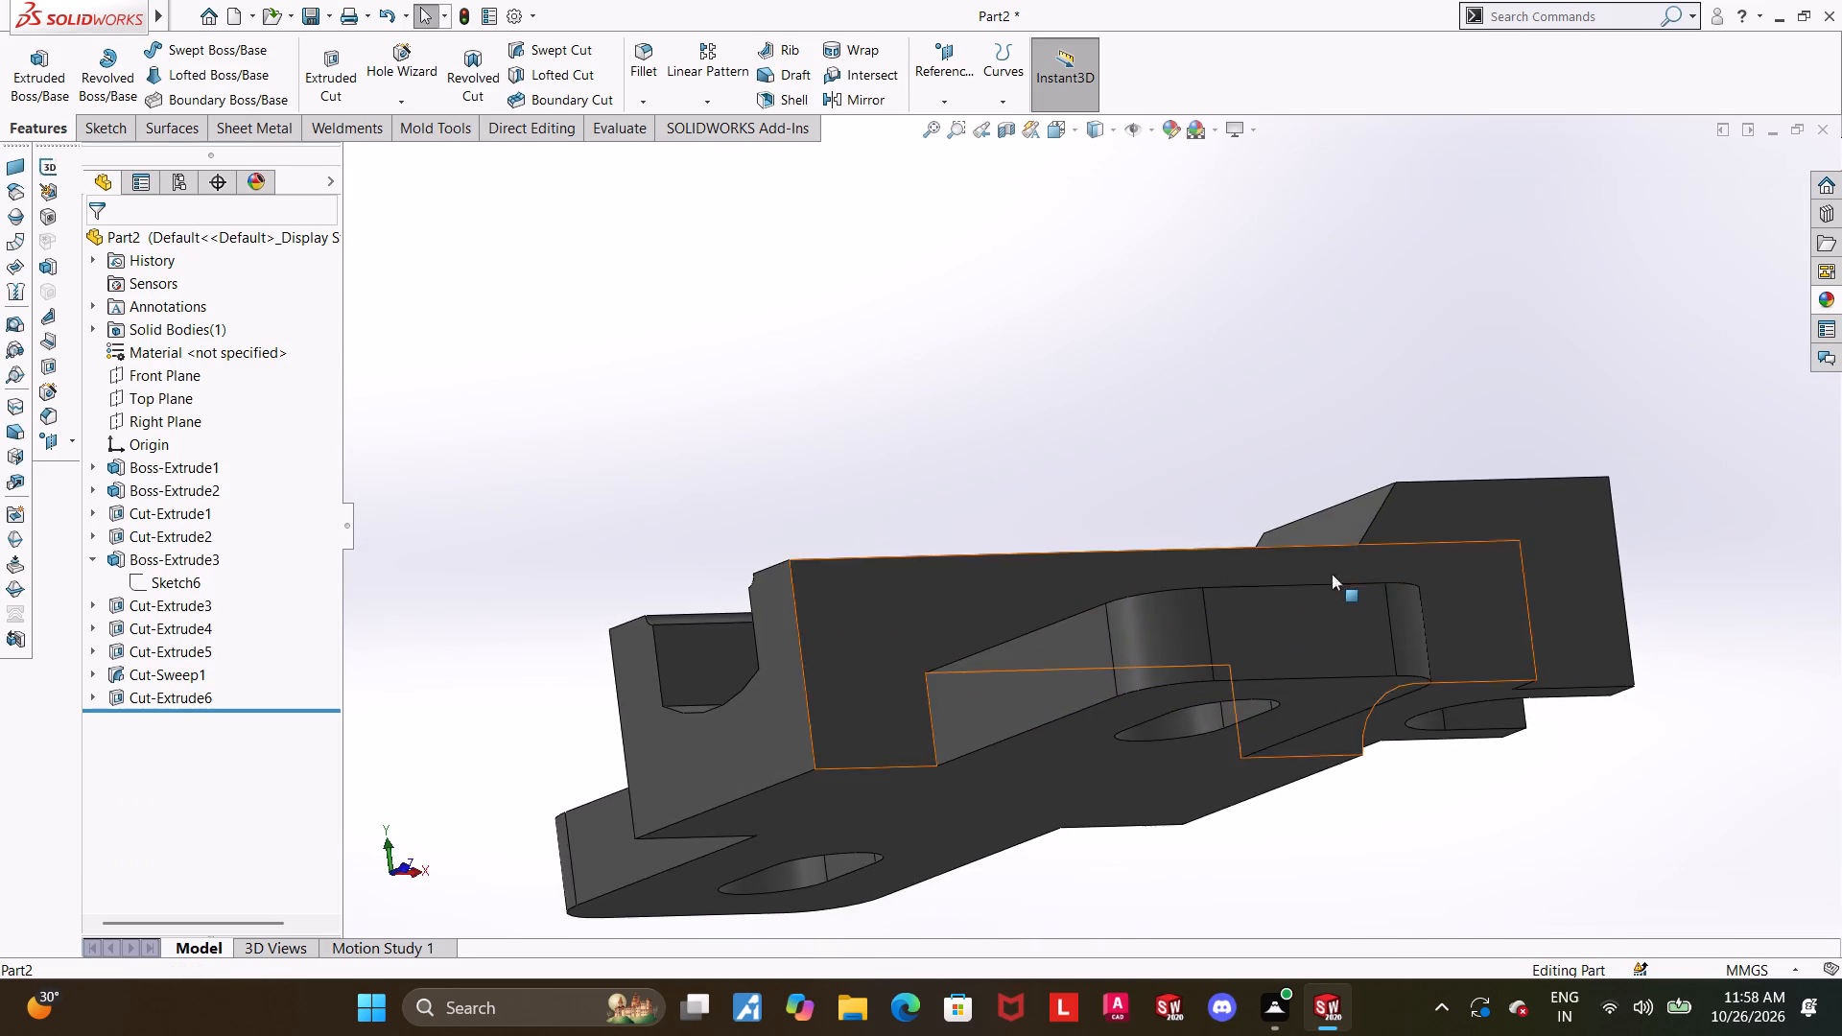
pyautogui.moveTo(1335, 580); pyautogui.dragTo(1446, 842, button='middle')
pyautogui.moveTo(1395, 615); pyautogui.dragTo(1426, 458, button='middle')
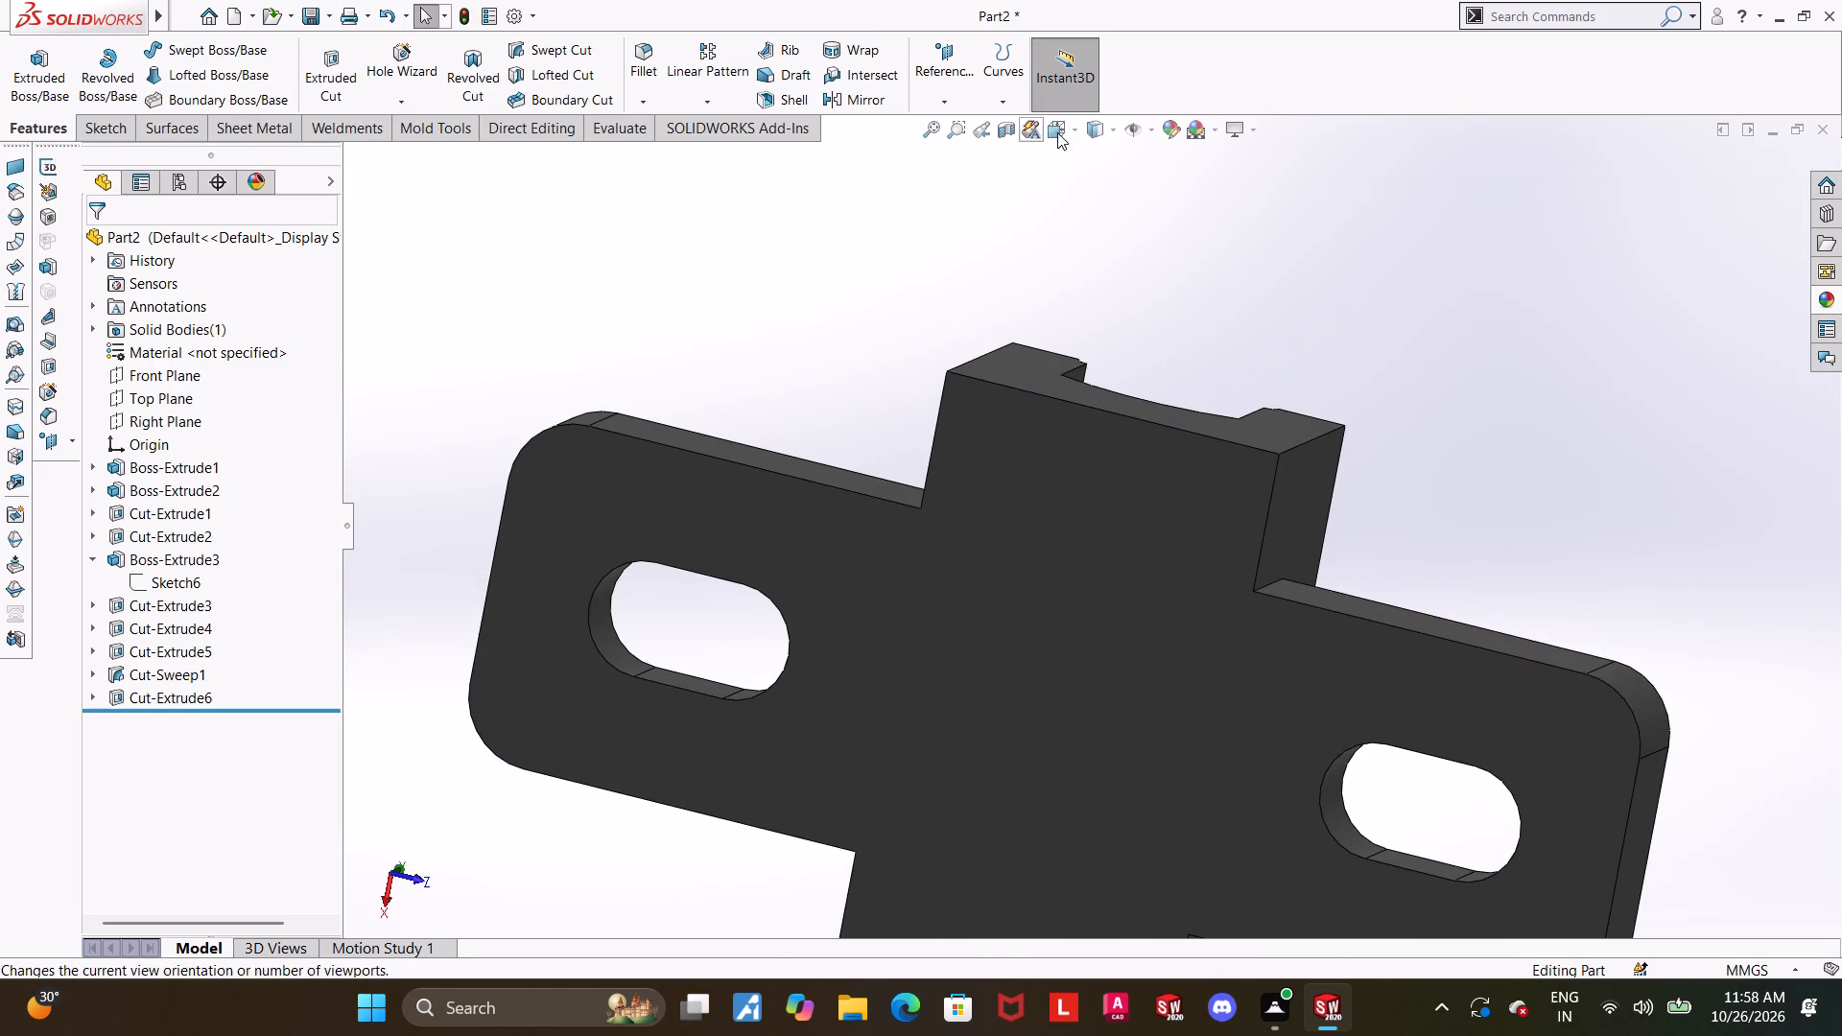
pyautogui.click(1057, 132)
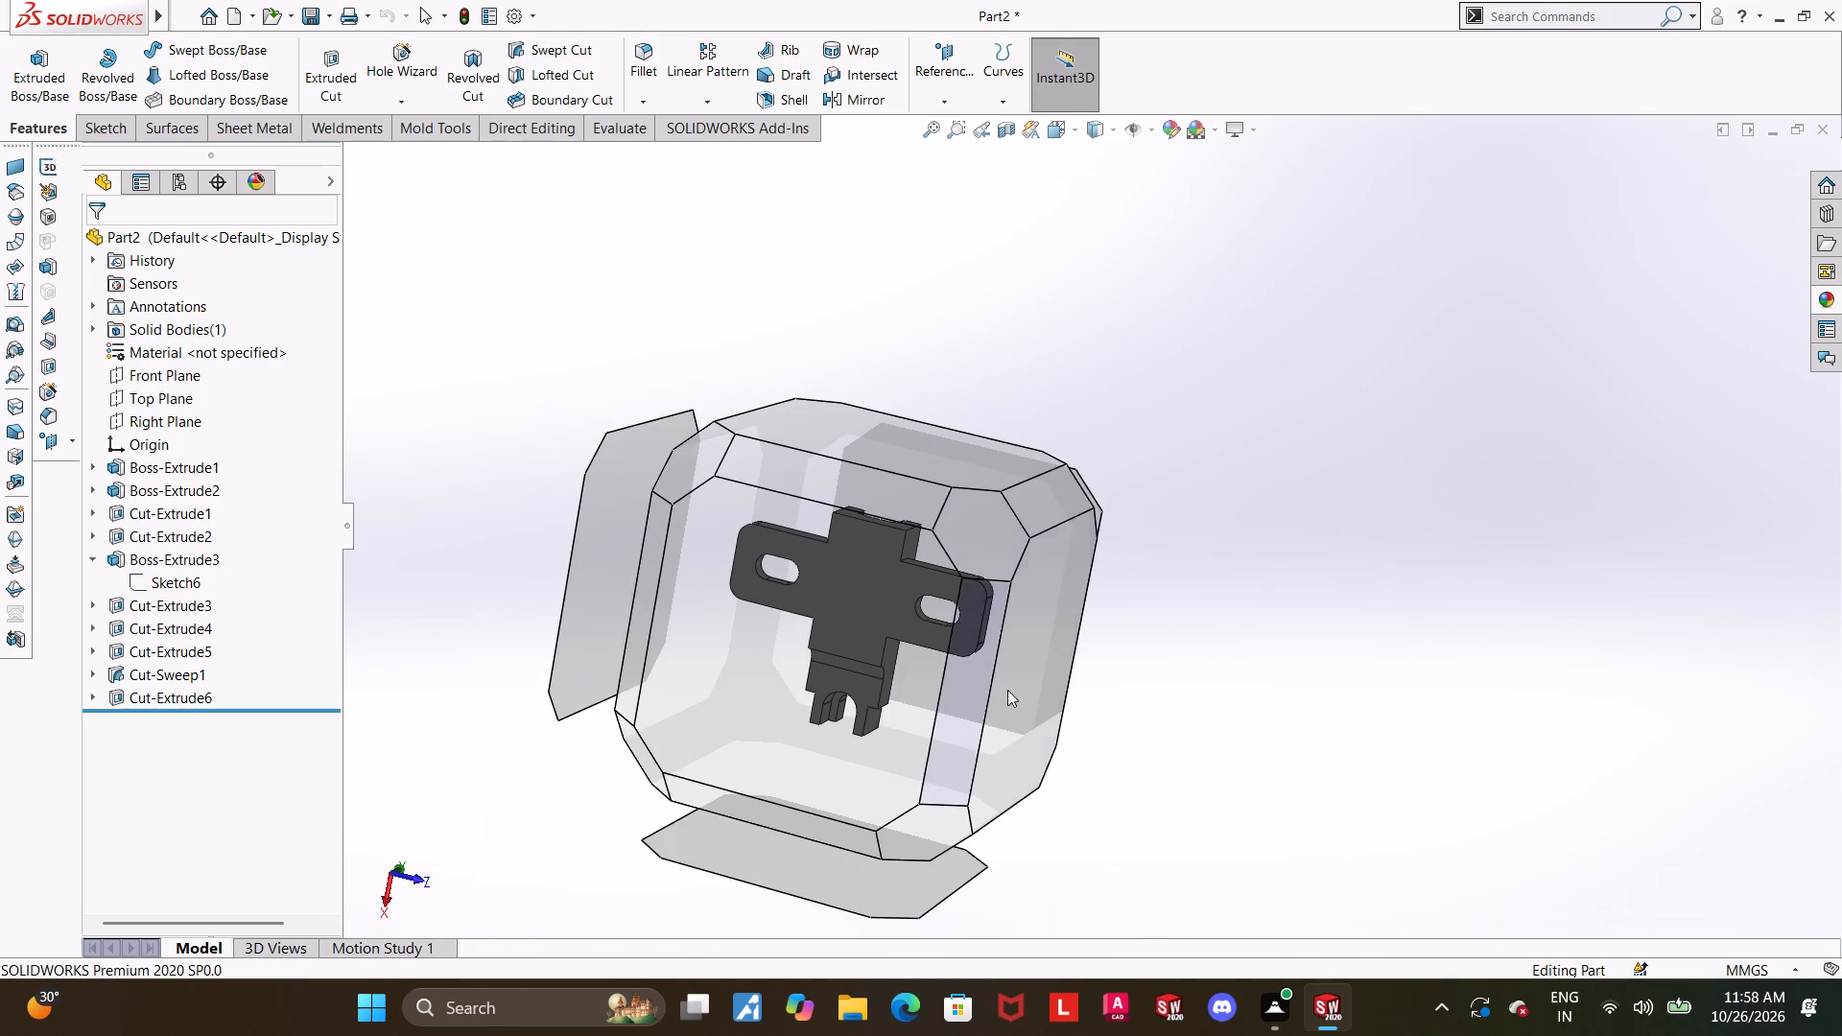
pyautogui.scroll(1, 1026, 725)
pyautogui.moveTo(1010, 822); pyautogui.dragTo(1037, 606, button='middle')
pyautogui.click(956, 648)
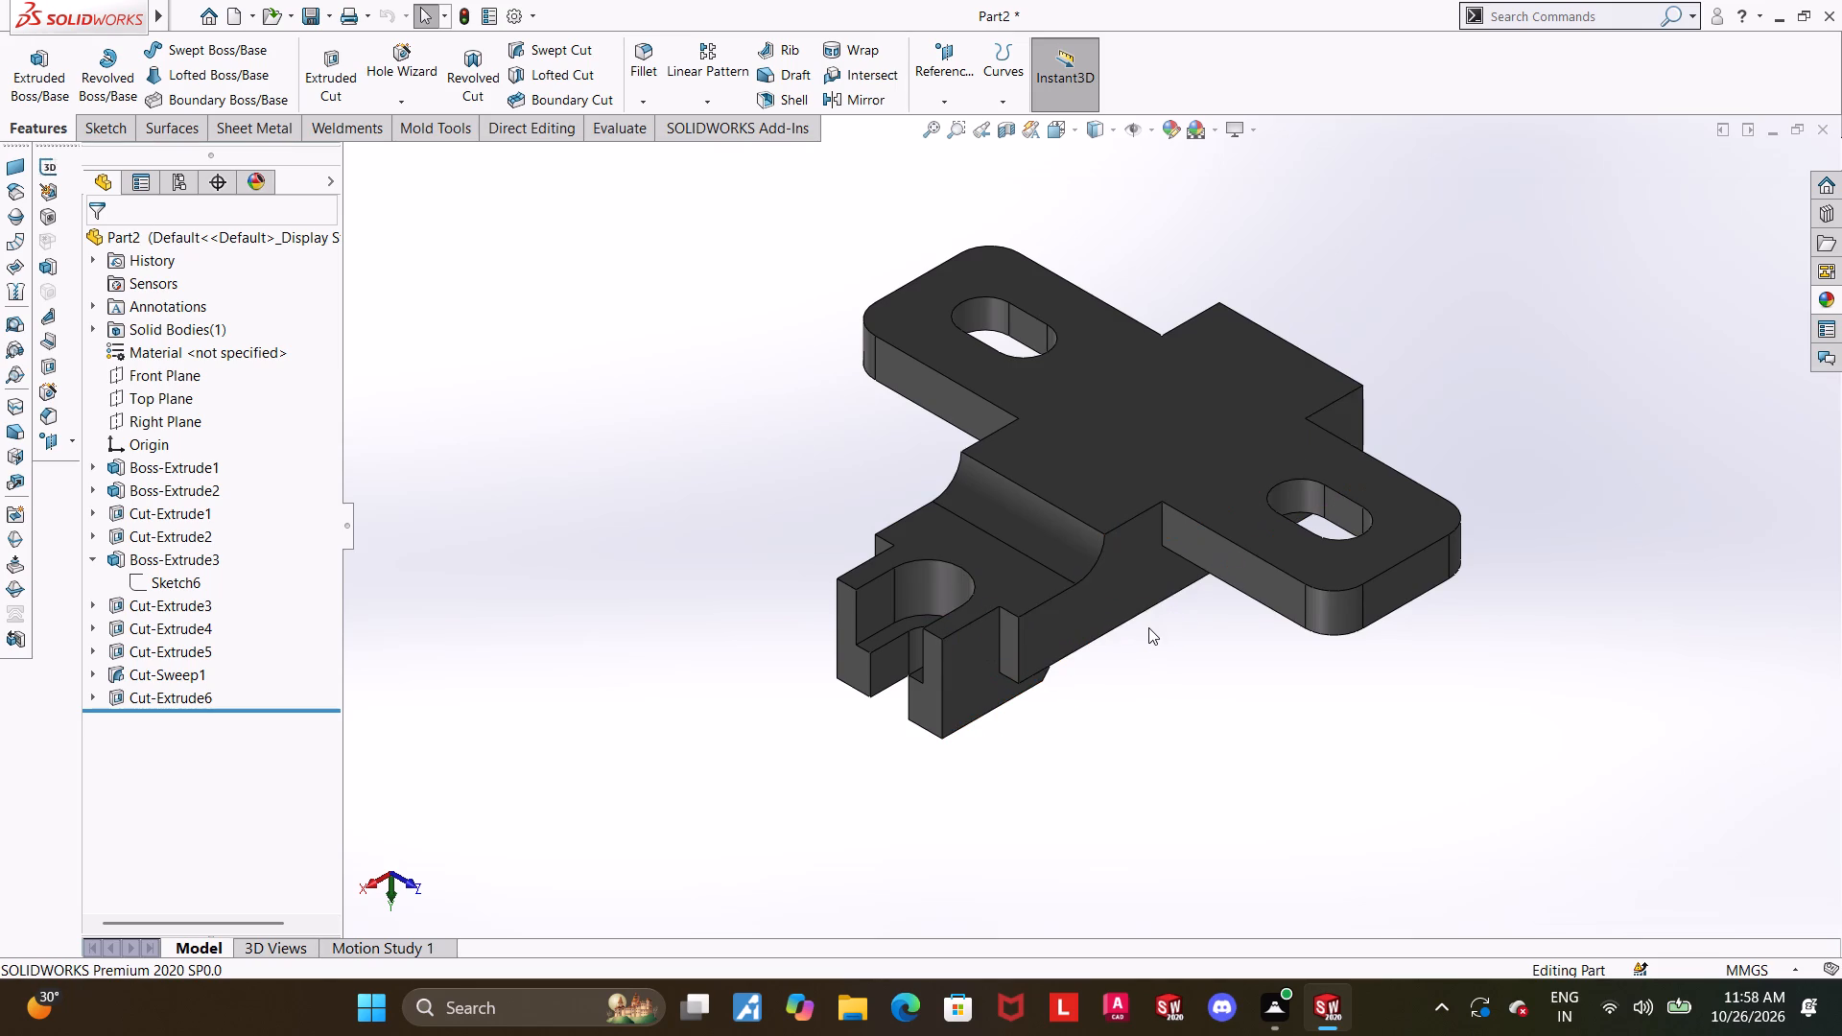
pyautogui.scroll(1, 1150, 628)
pyautogui.scroll(-1, 912, 592)
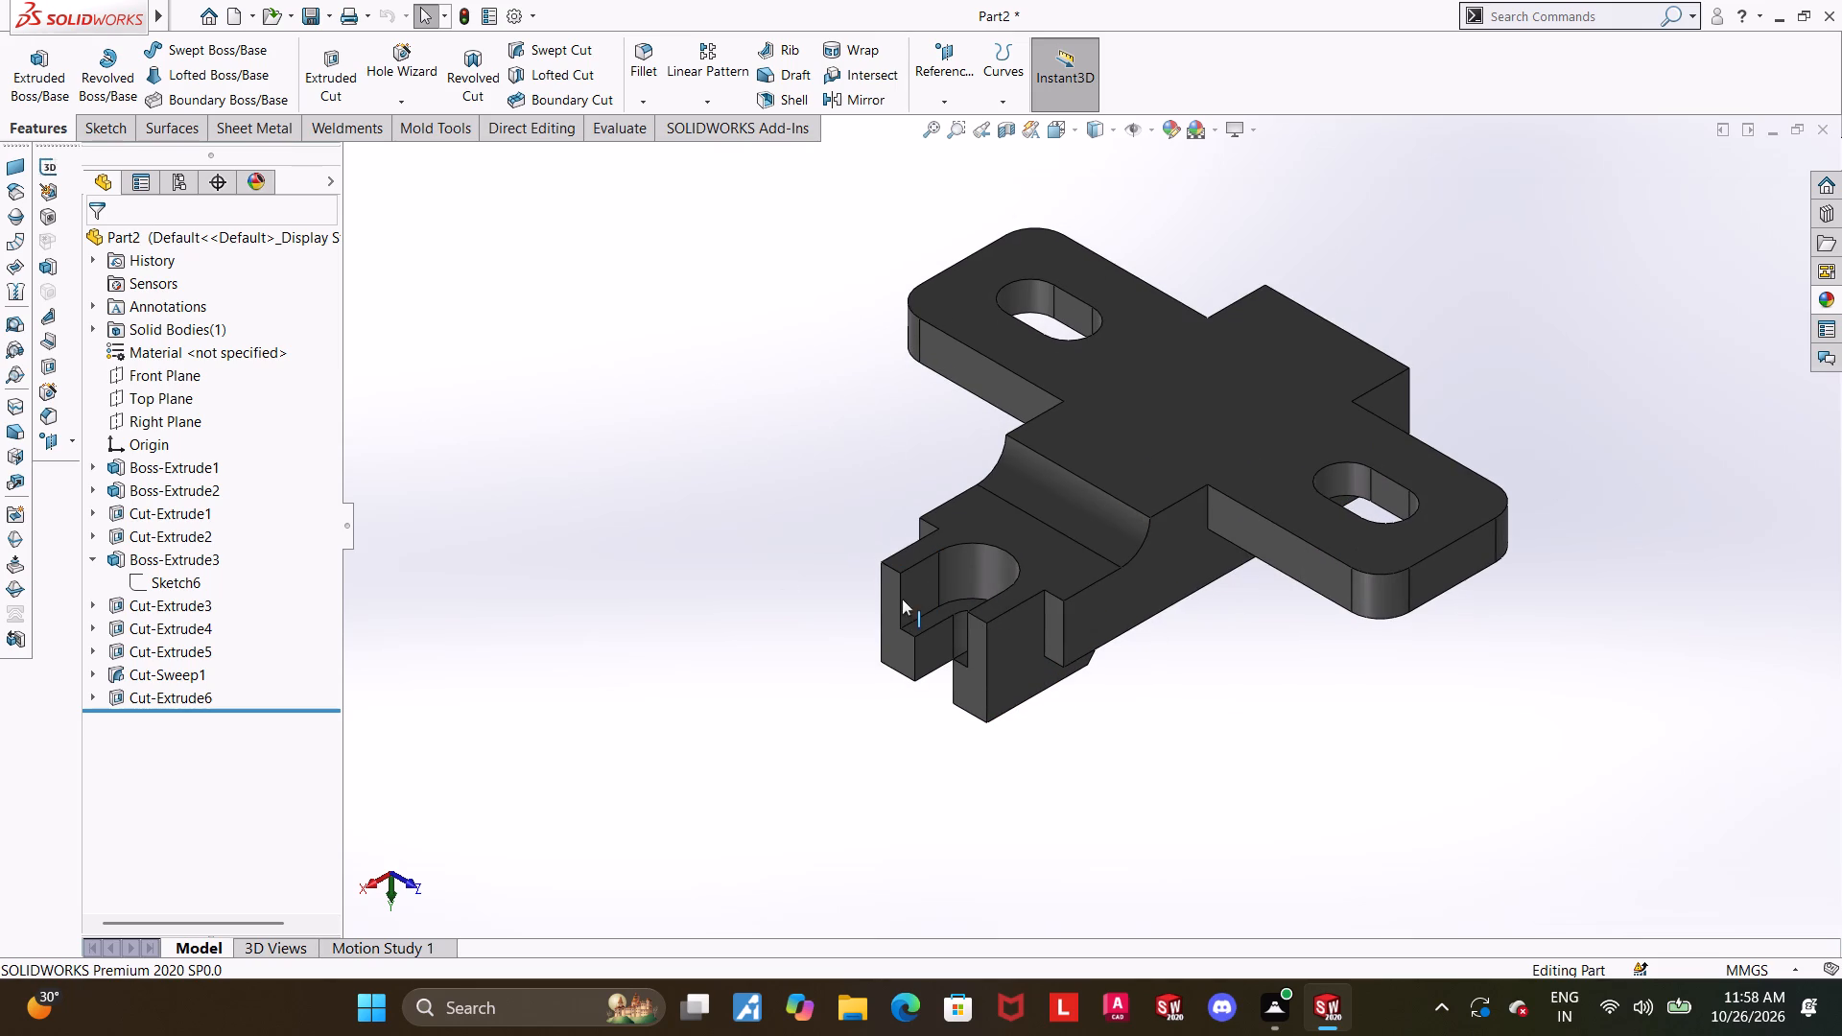
pyautogui.scroll(-3, 902, 601)
pyautogui.moveTo(1122, 795); pyautogui.dragTo(1122, 723, button='middle')
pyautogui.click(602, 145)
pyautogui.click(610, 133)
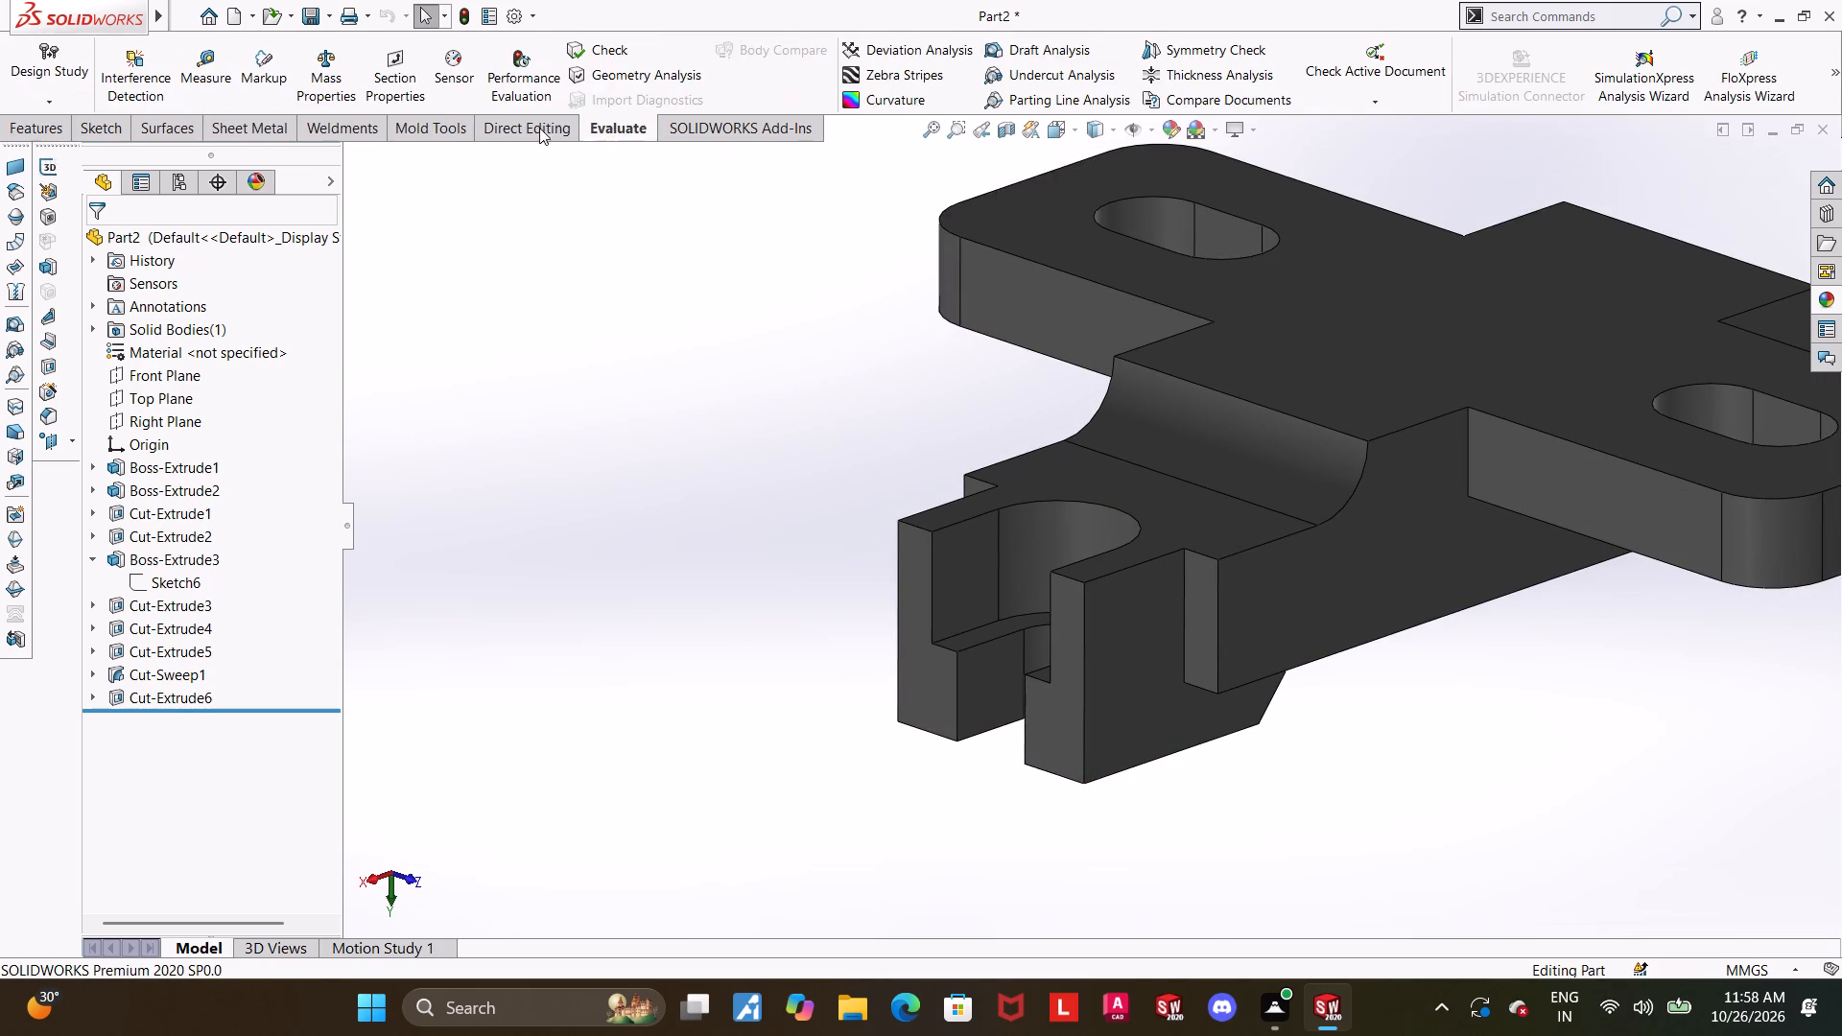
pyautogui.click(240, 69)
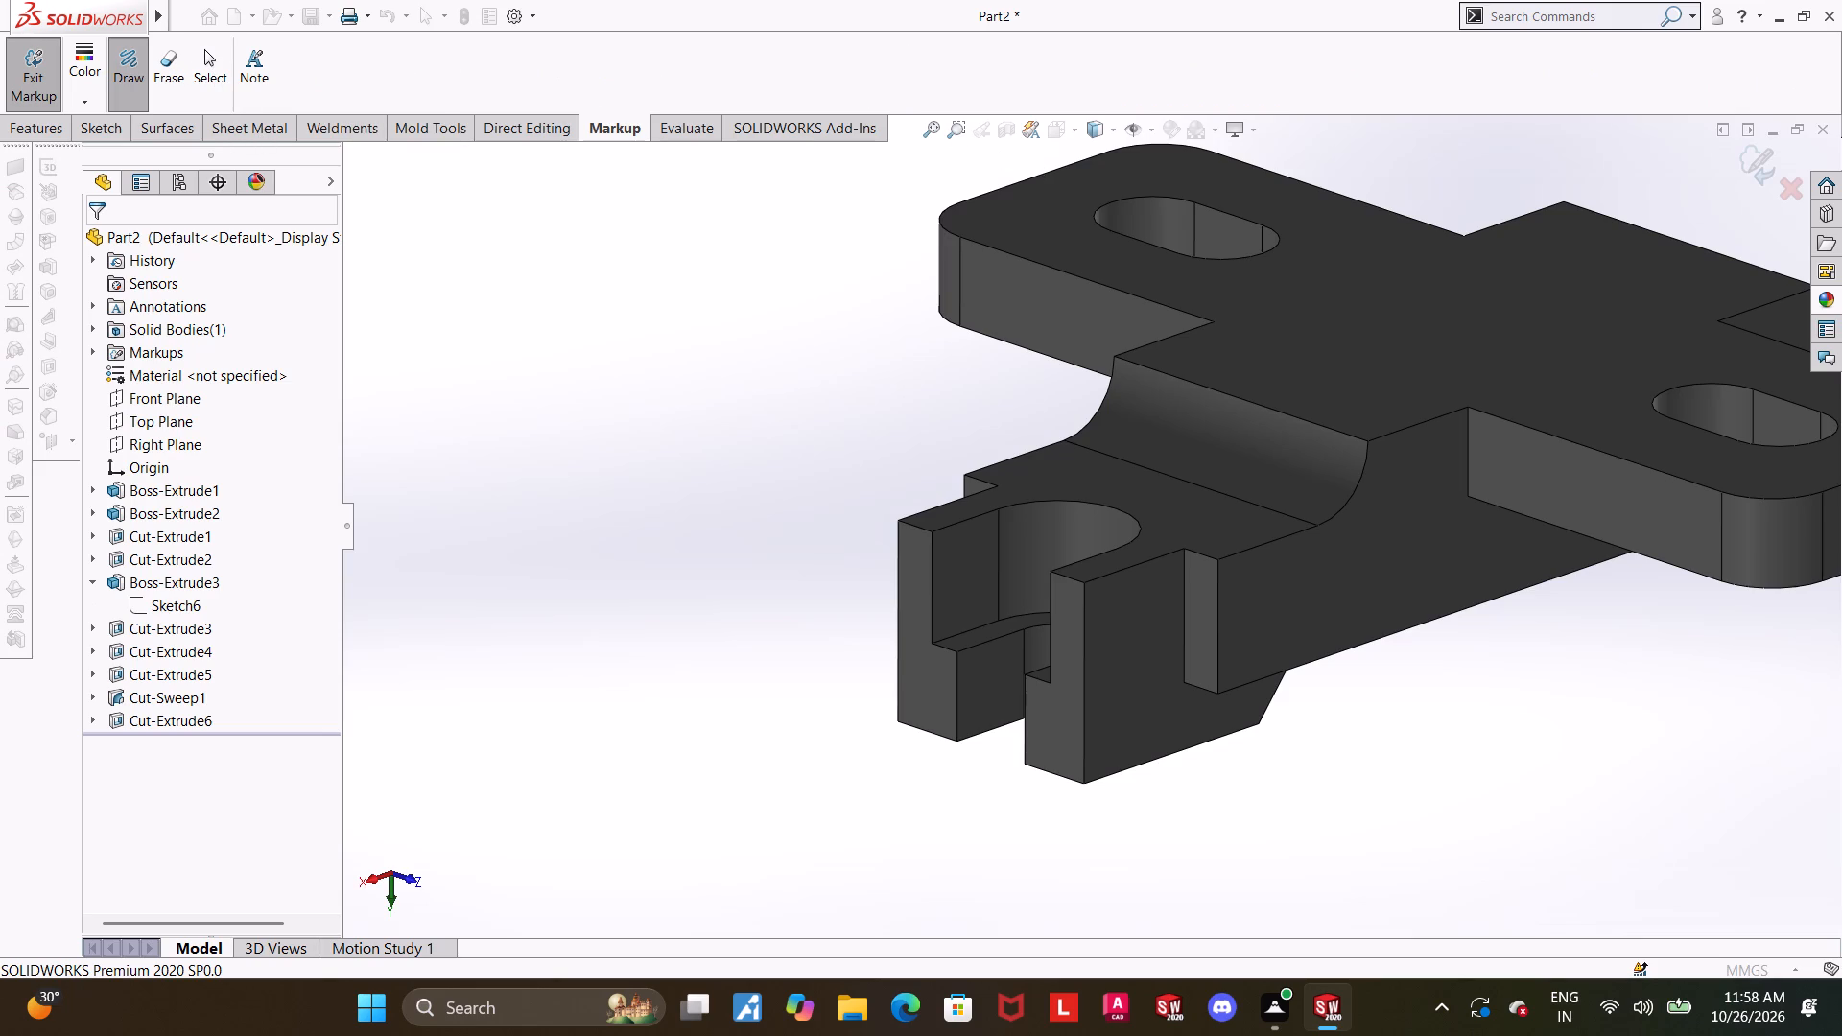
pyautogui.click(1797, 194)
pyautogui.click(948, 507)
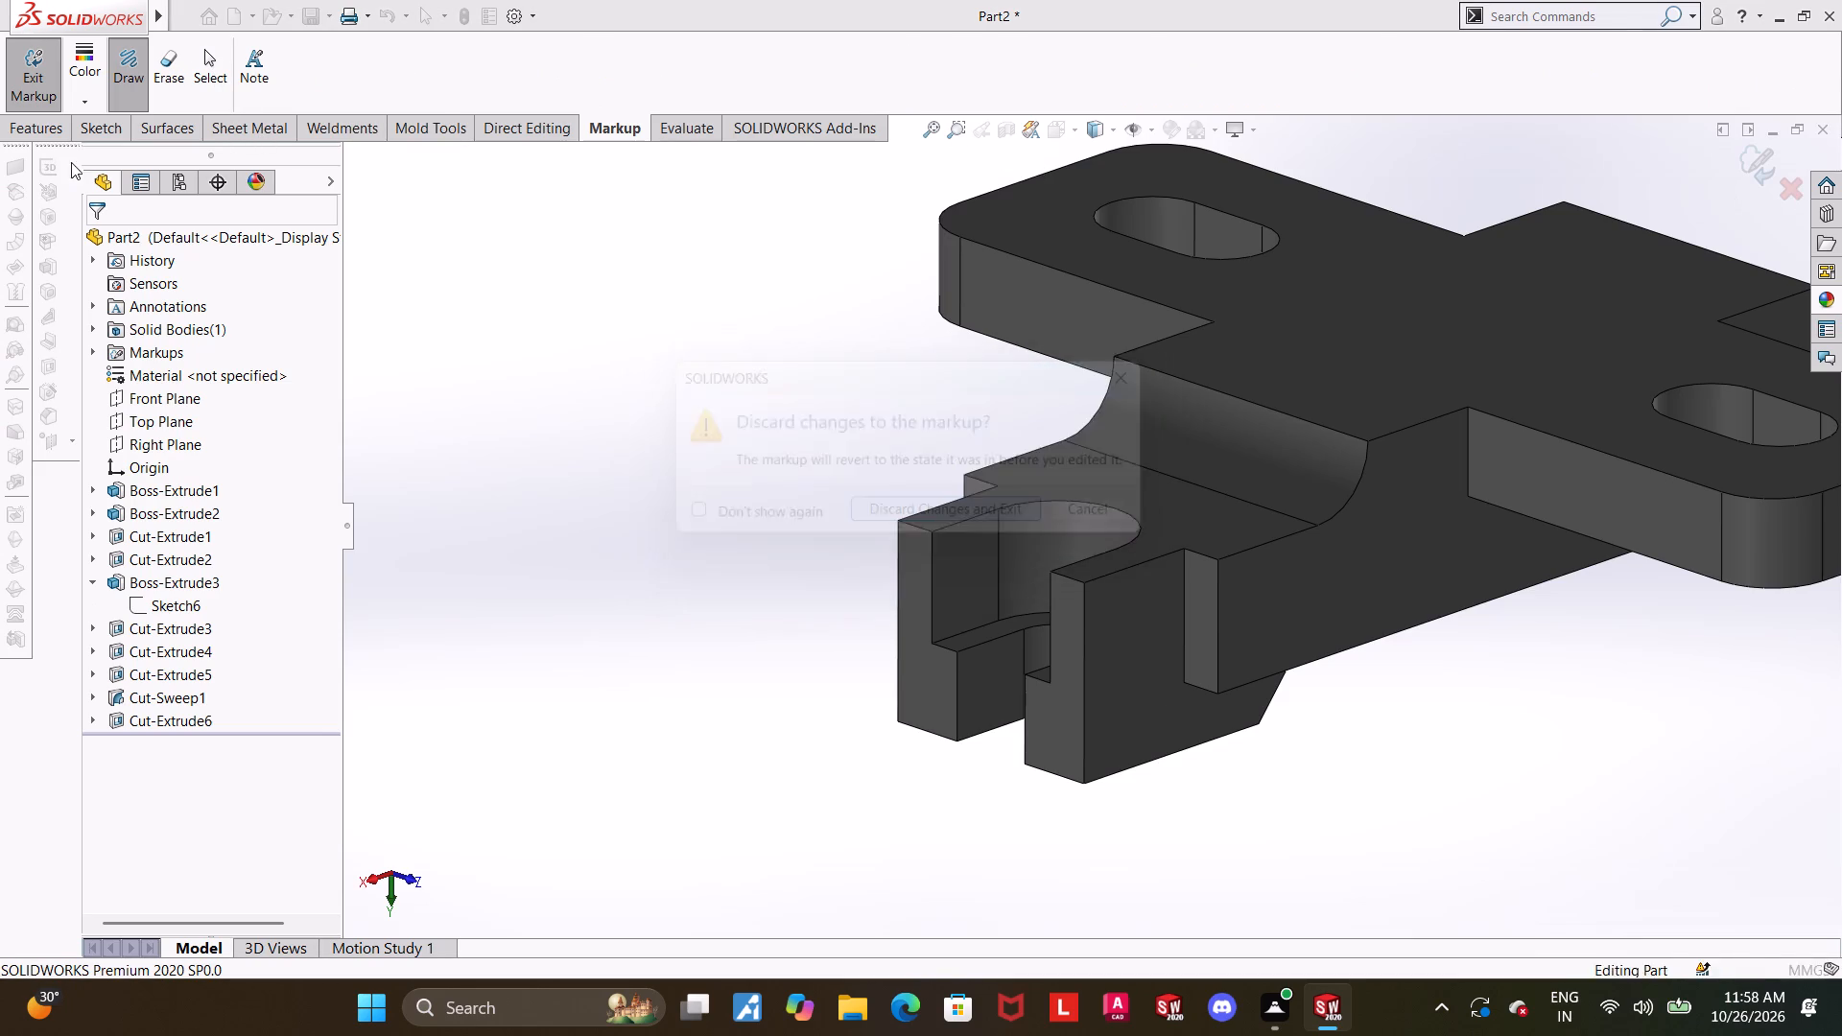
# Measure the distance between the ledge face inside the U-slot and the top face of the hooked end.
pyautogui.click(235, 63)
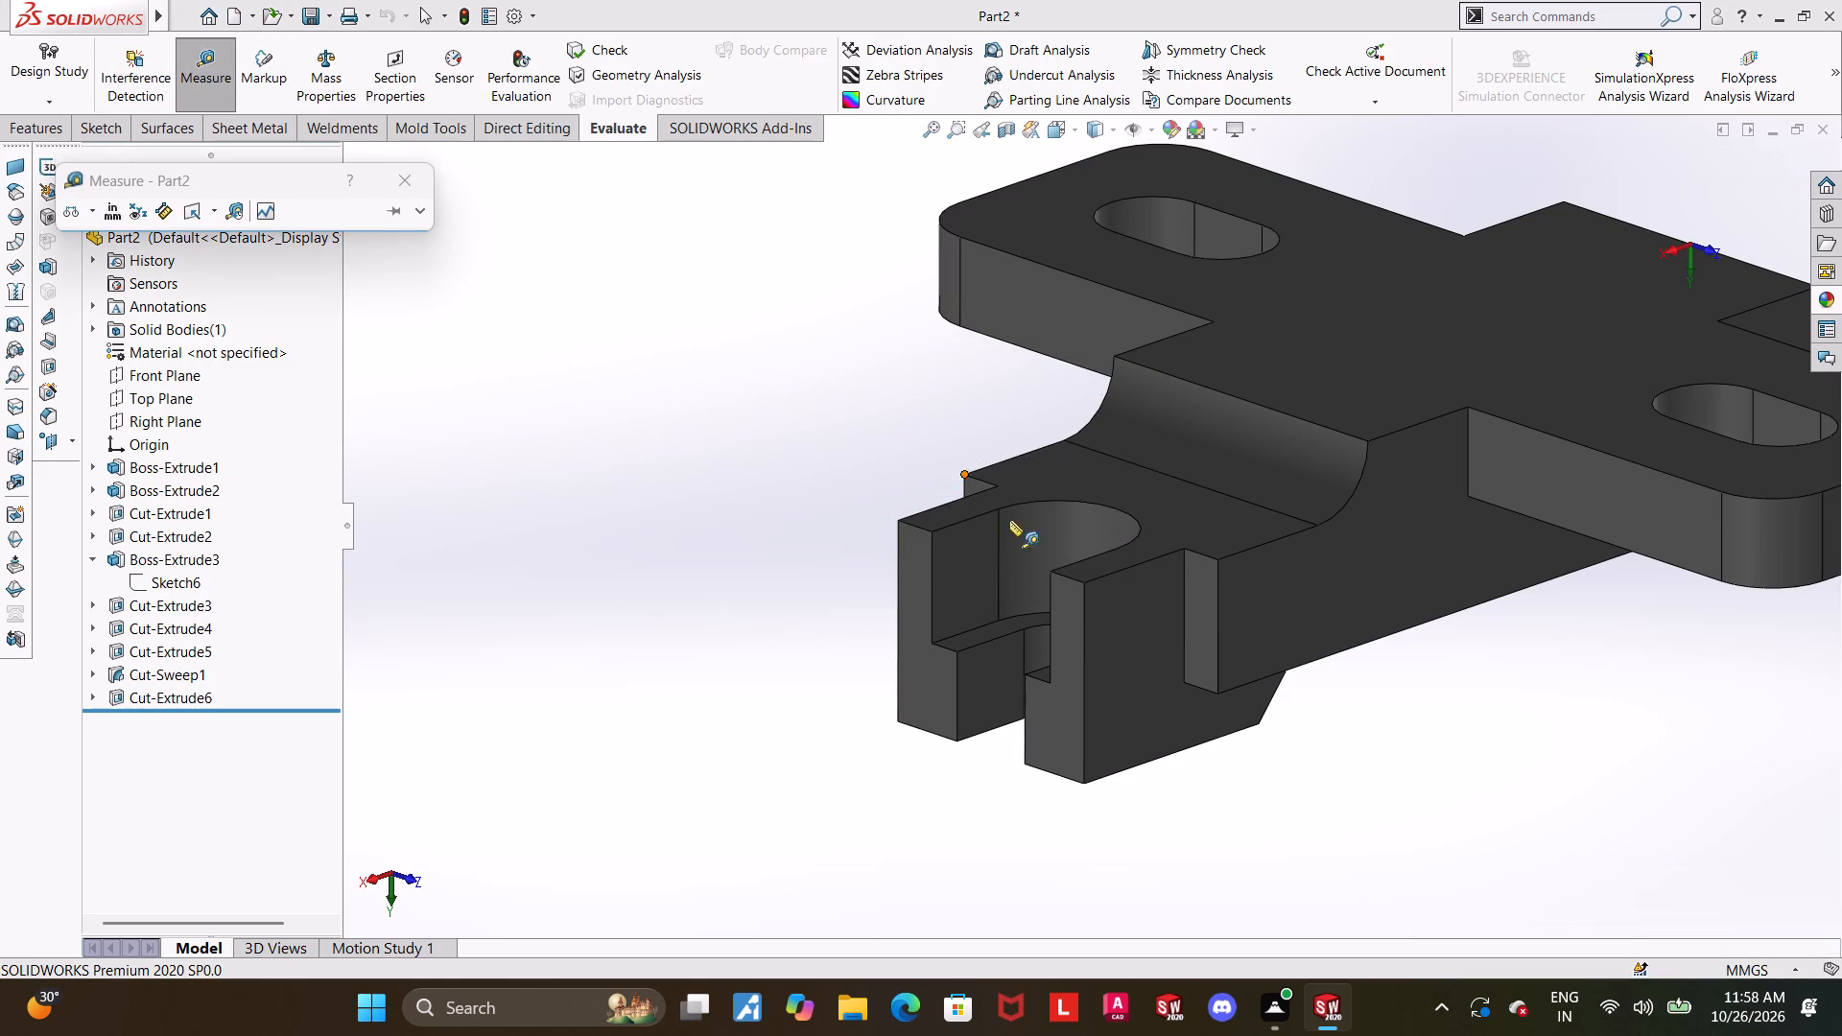
pyautogui.click(989, 625)
pyautogui.moveTo(1034, 680); pyautogui.dragTo(1122, 335, button='middle')
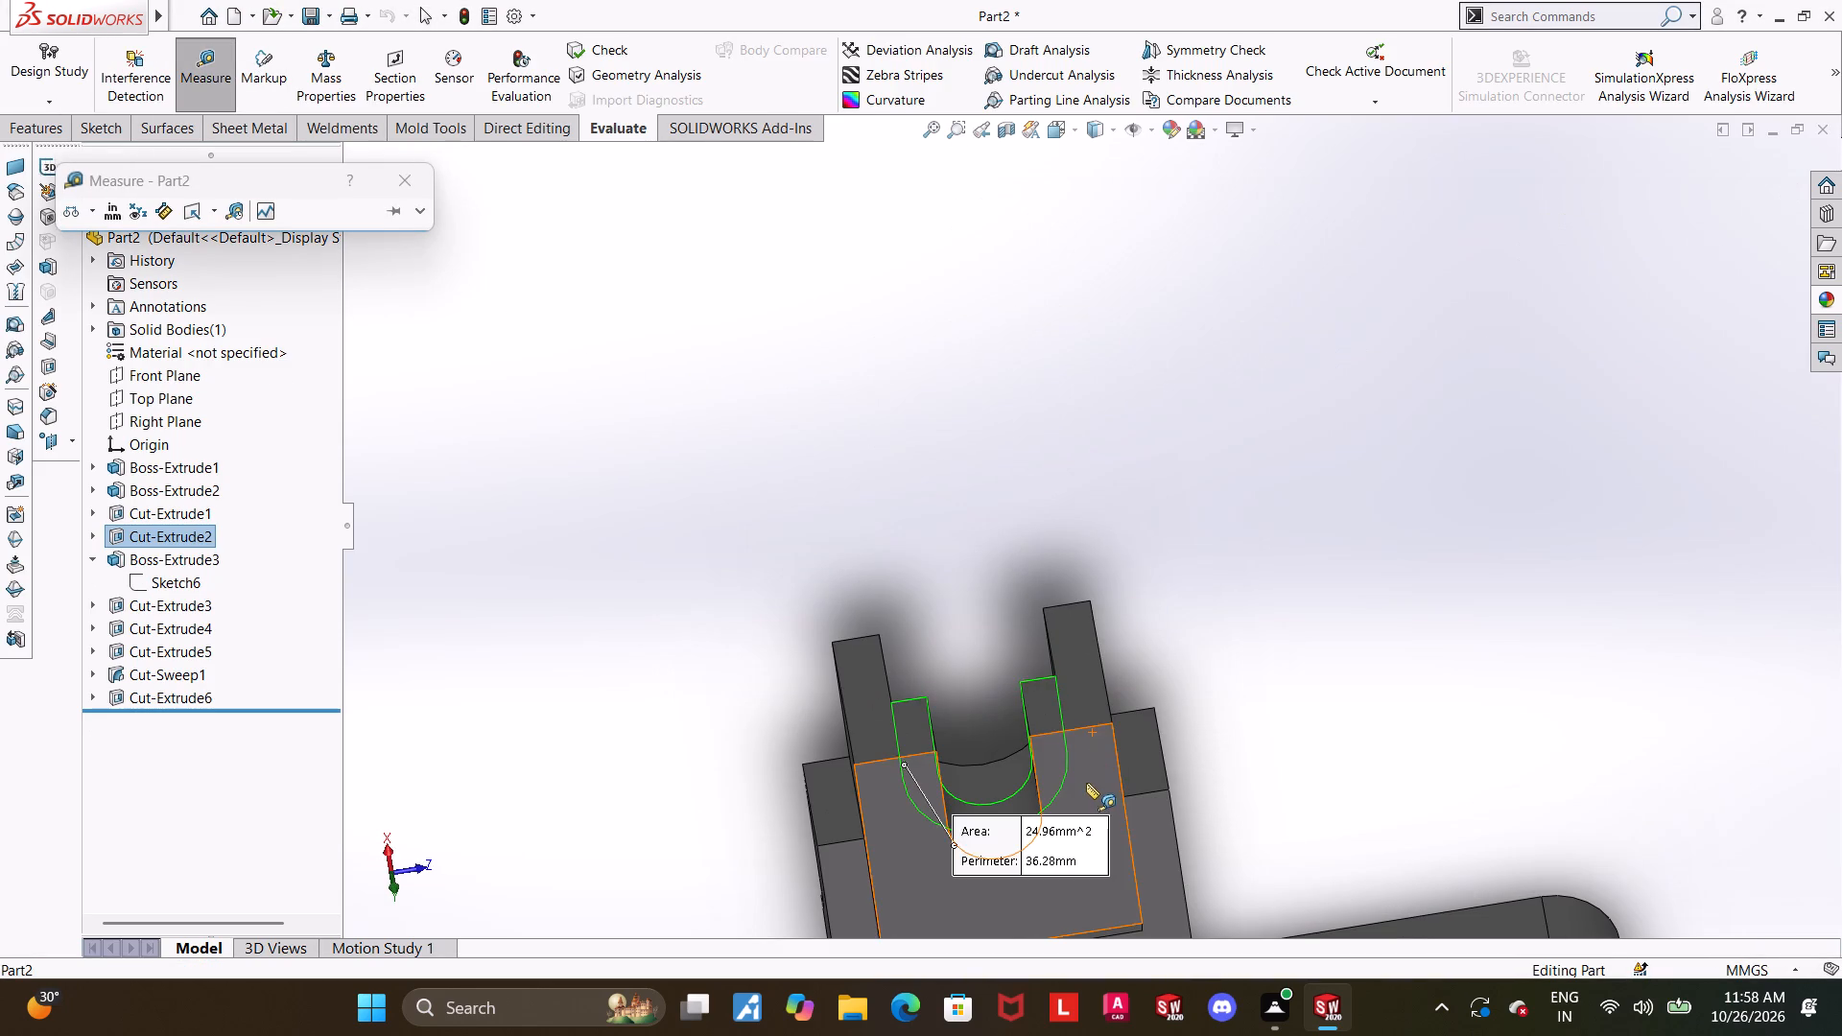
pyautogui.click(1086, 783)
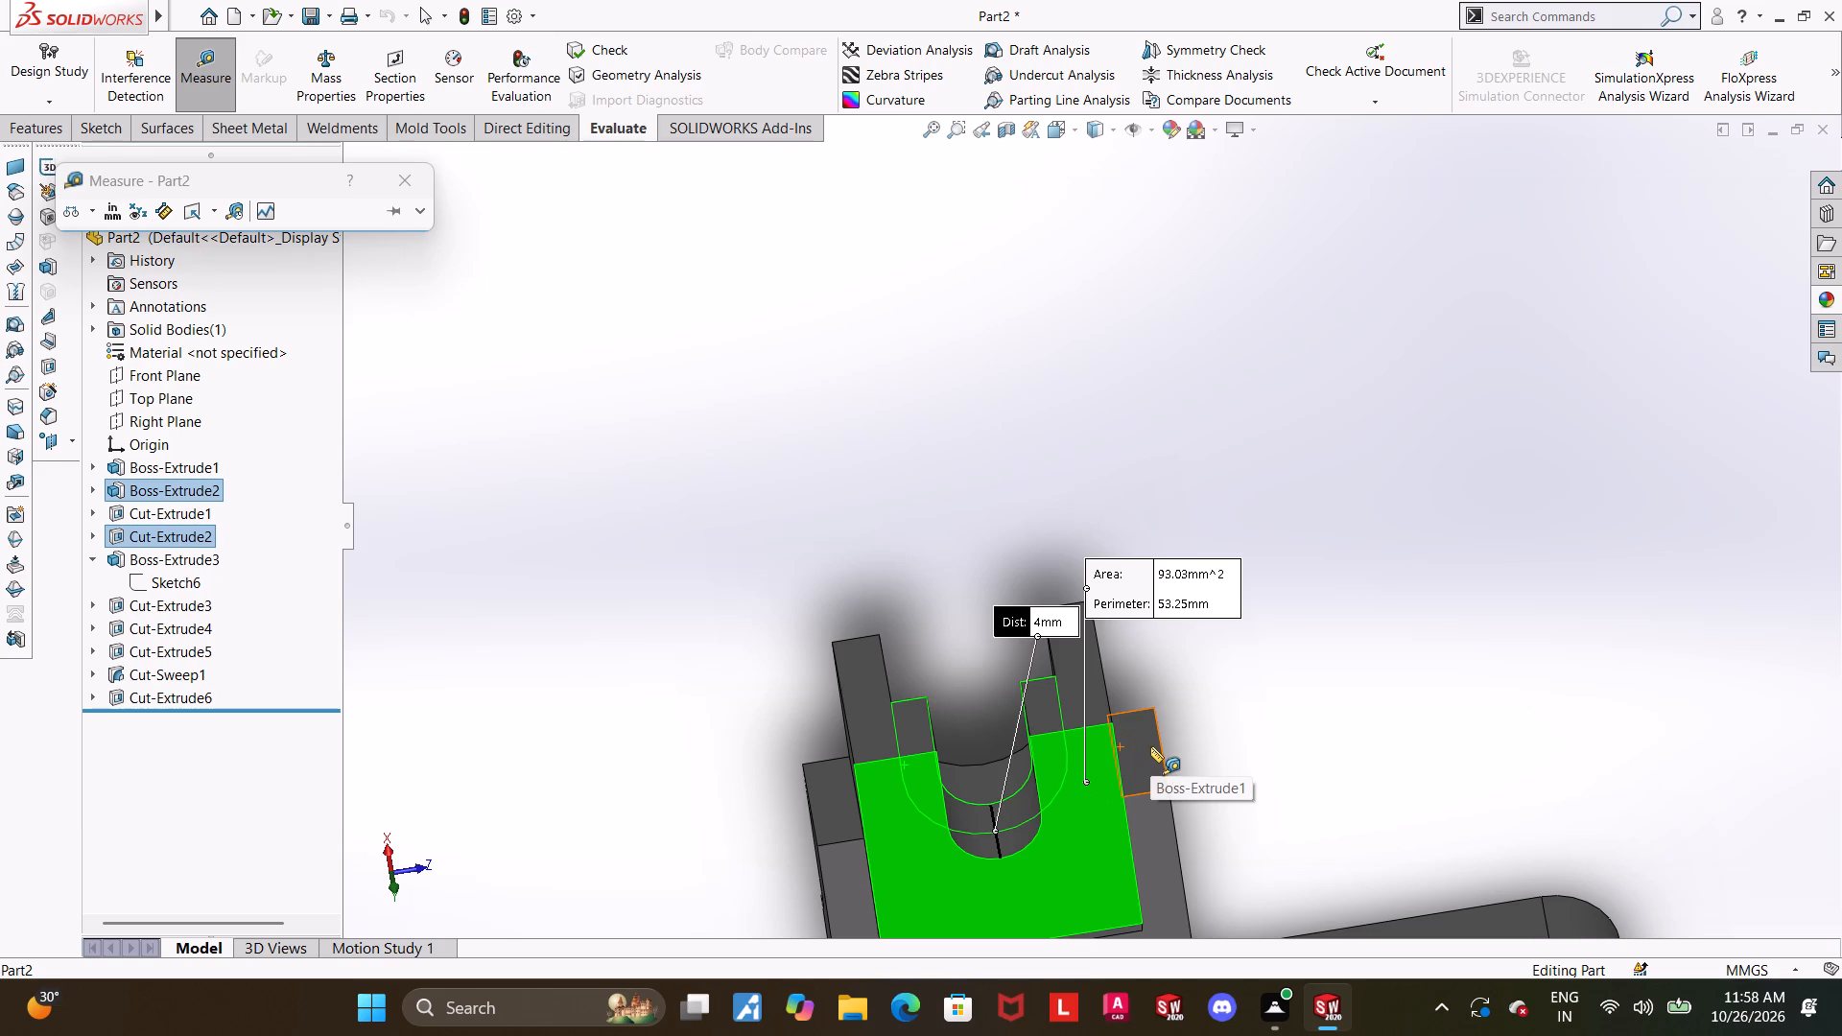
pyautogui.press('Escape')
# View the U-slotted end face-on and set the display style to hidden lines removed.
pyautogui.scroll(1, 1152, 748)
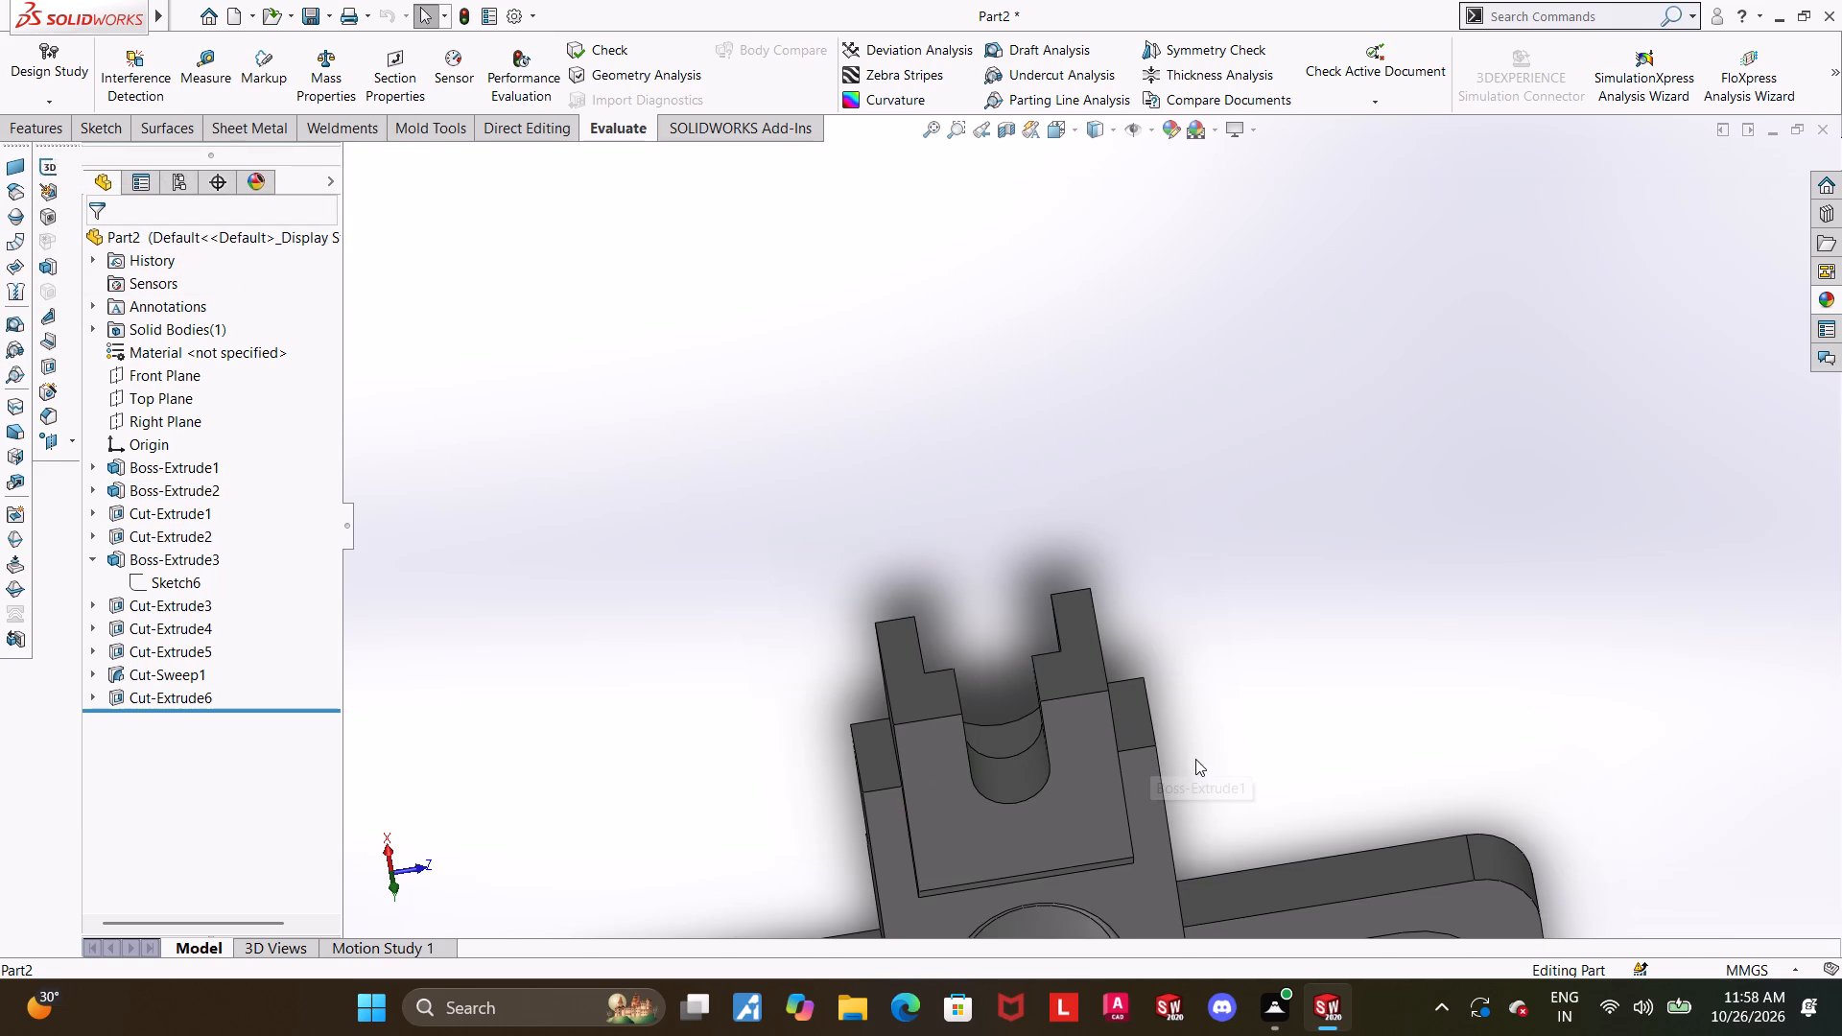
pyautogui.moveTo(1311, 627); pyautogui.dragTo(1221, 910, button='middle')
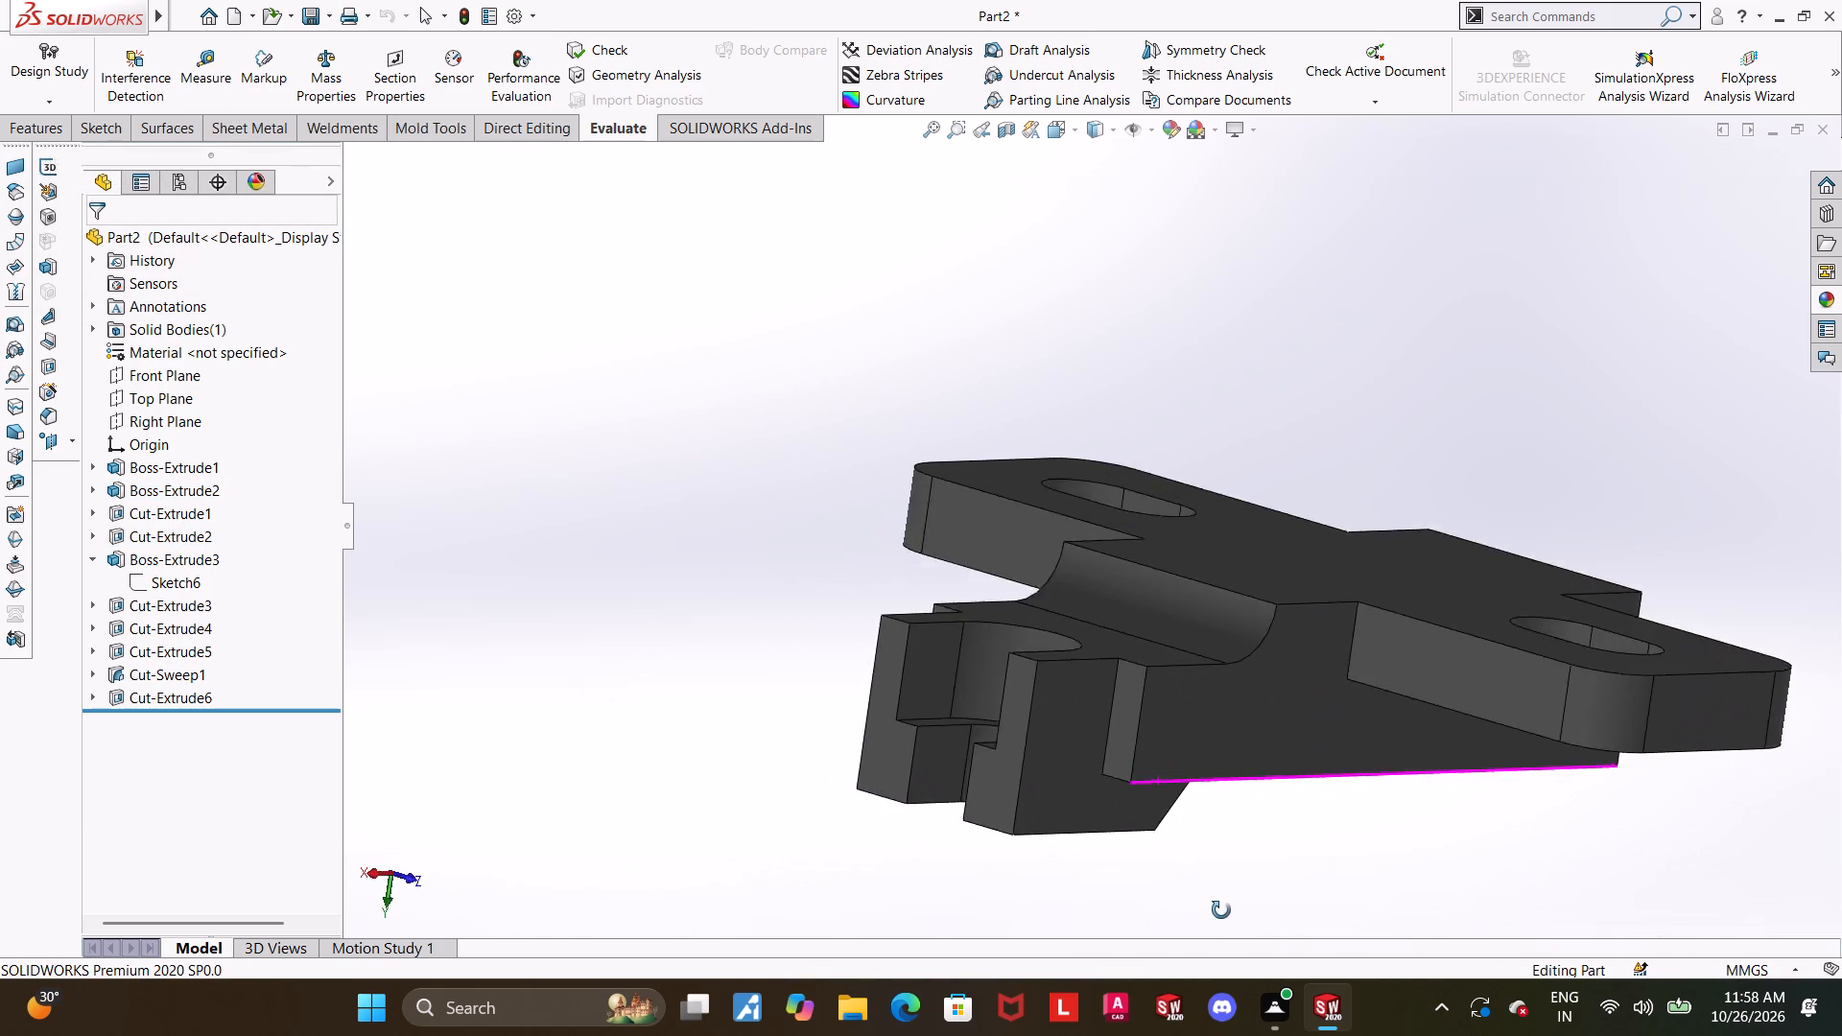
pyautogui.moveTo(1221, 910); pyautogui.dragTo(1355, 824, button='middle')
pyautogui.scroll(3, 1198, 757)
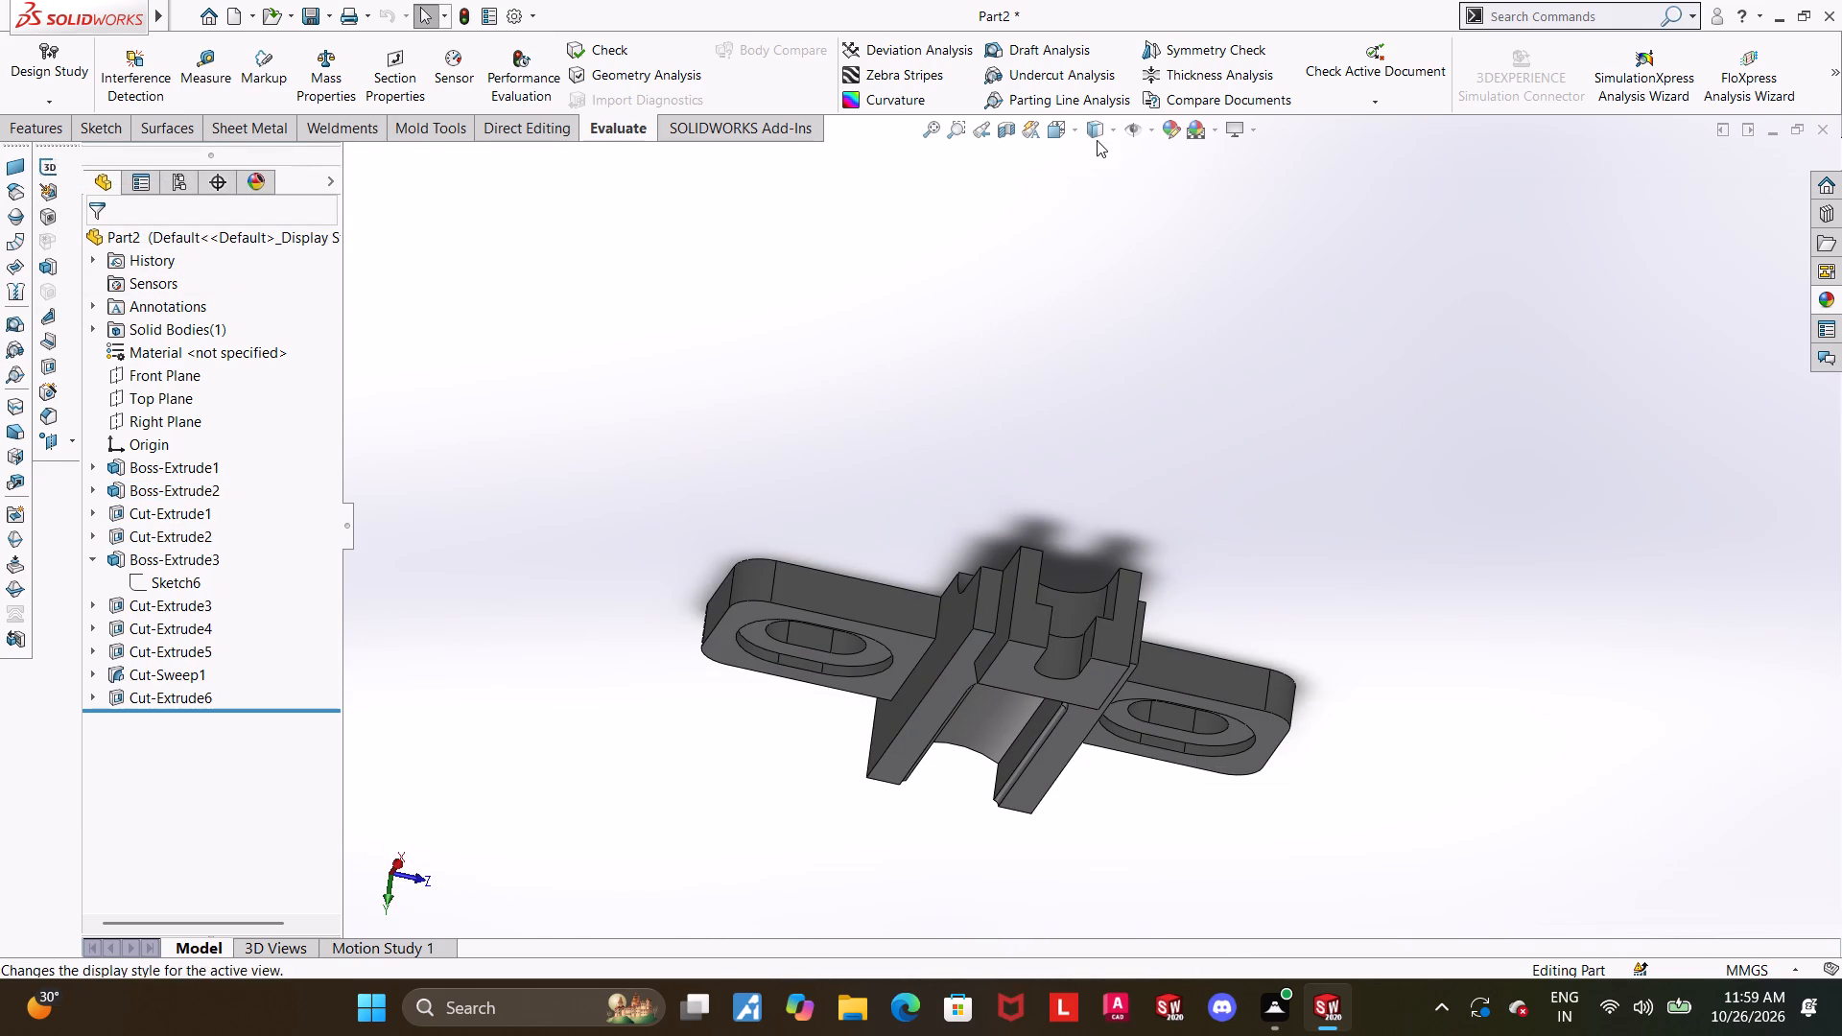
pyautogui.click(1060, 127)
pyautogui.click(912, 606)
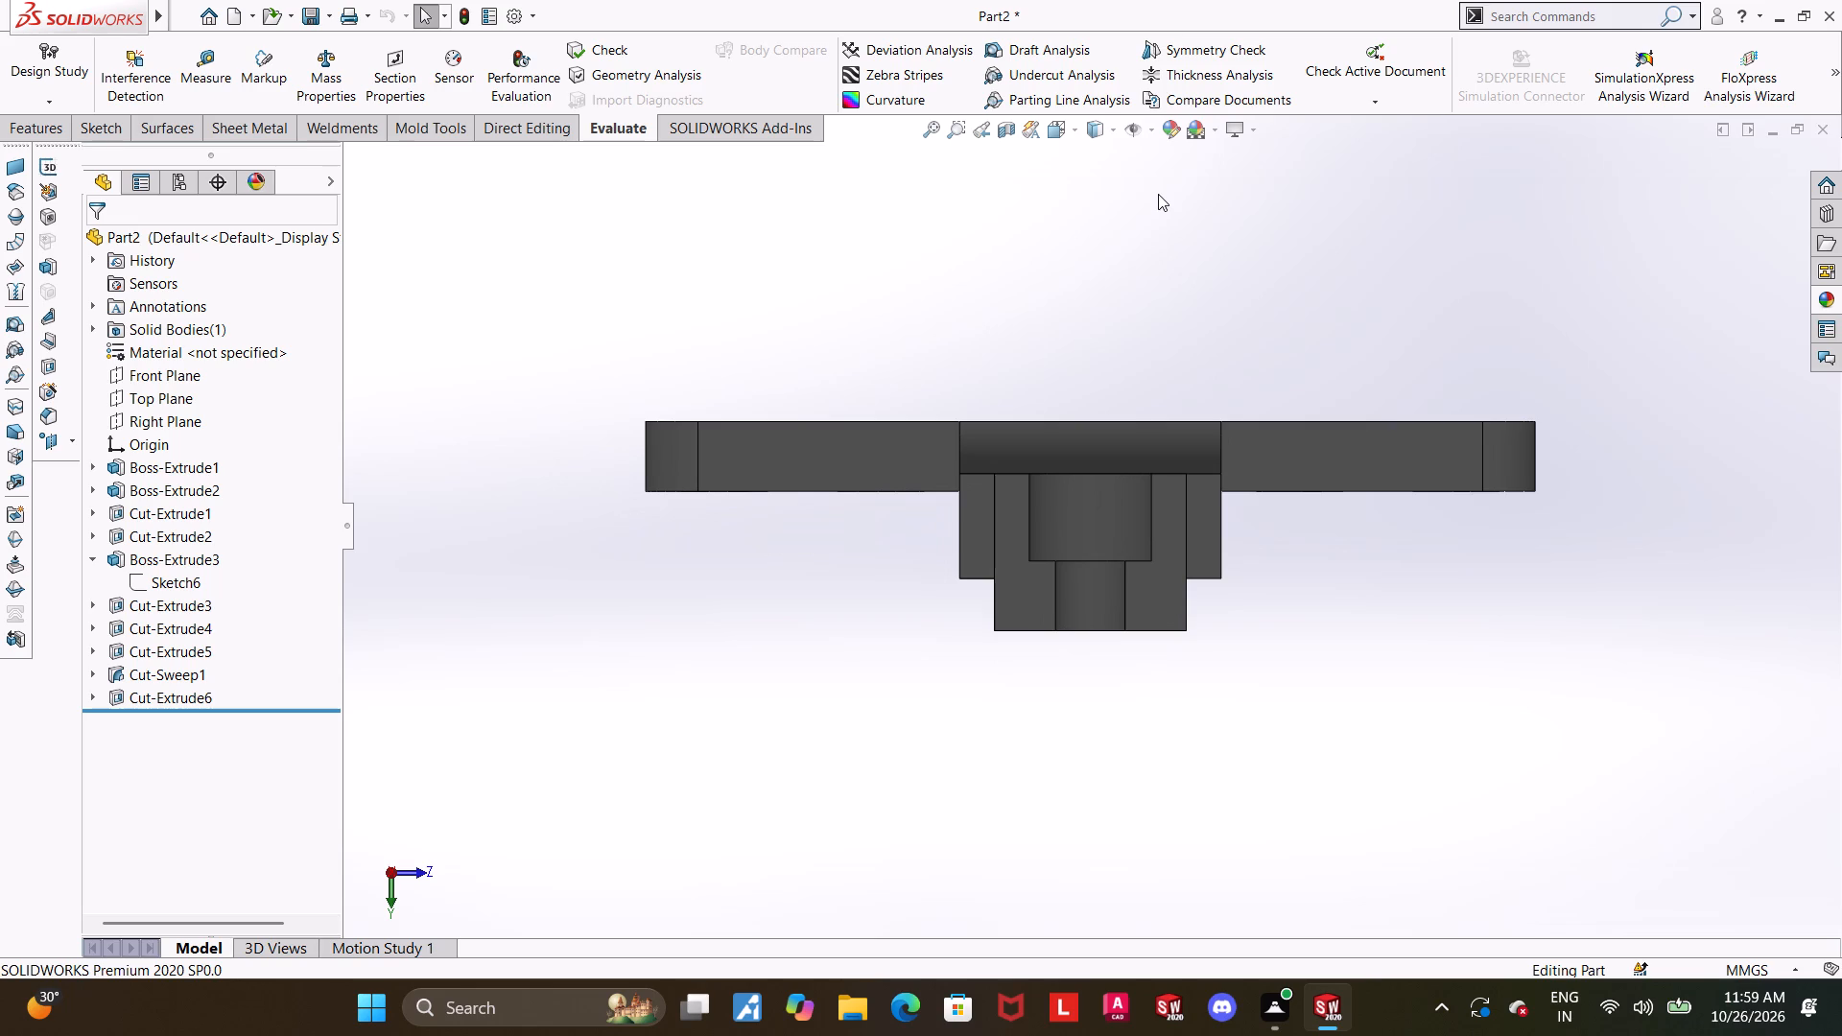
pyautogui.click(1107, 135)
pyautogui.click(1100, 210)
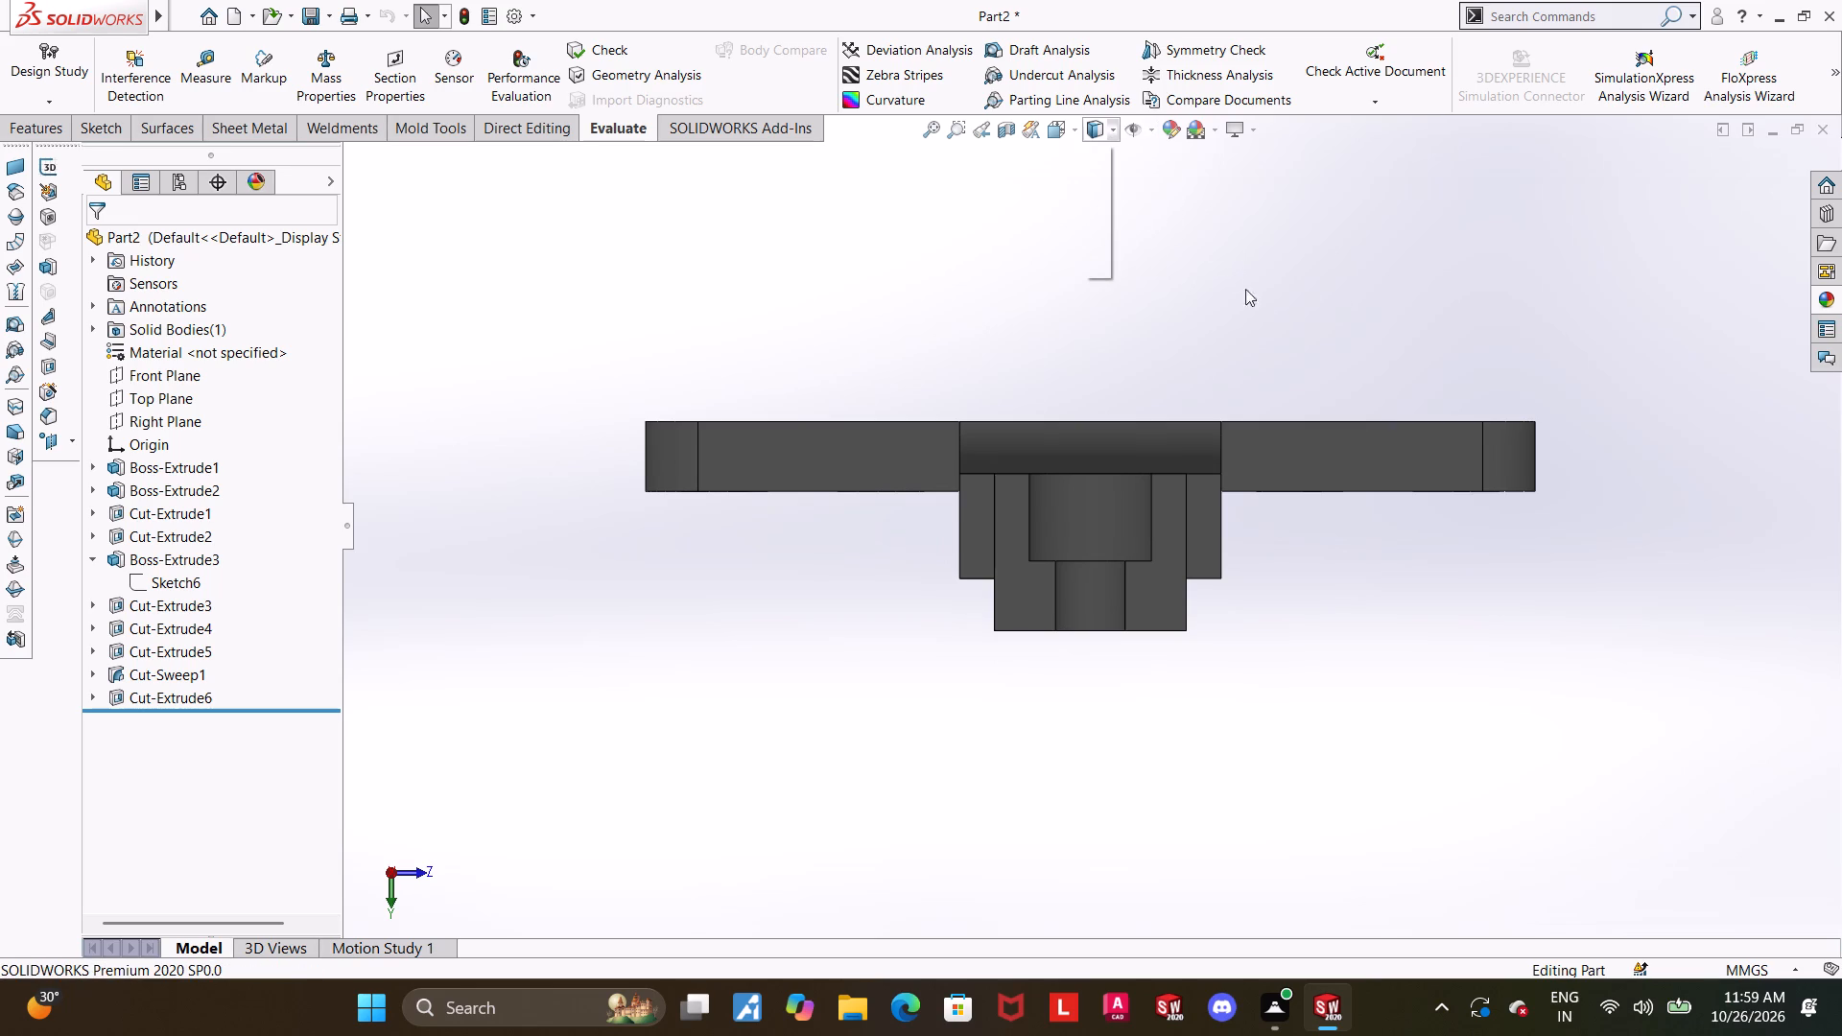
# Examine the part's outline, including its underside, the U-slotted end and the opposite open-slot end, from several angles.
pyautogui.scroll(-1, 1253, 312)
pyautogui.scroll(1, 1263, 307)
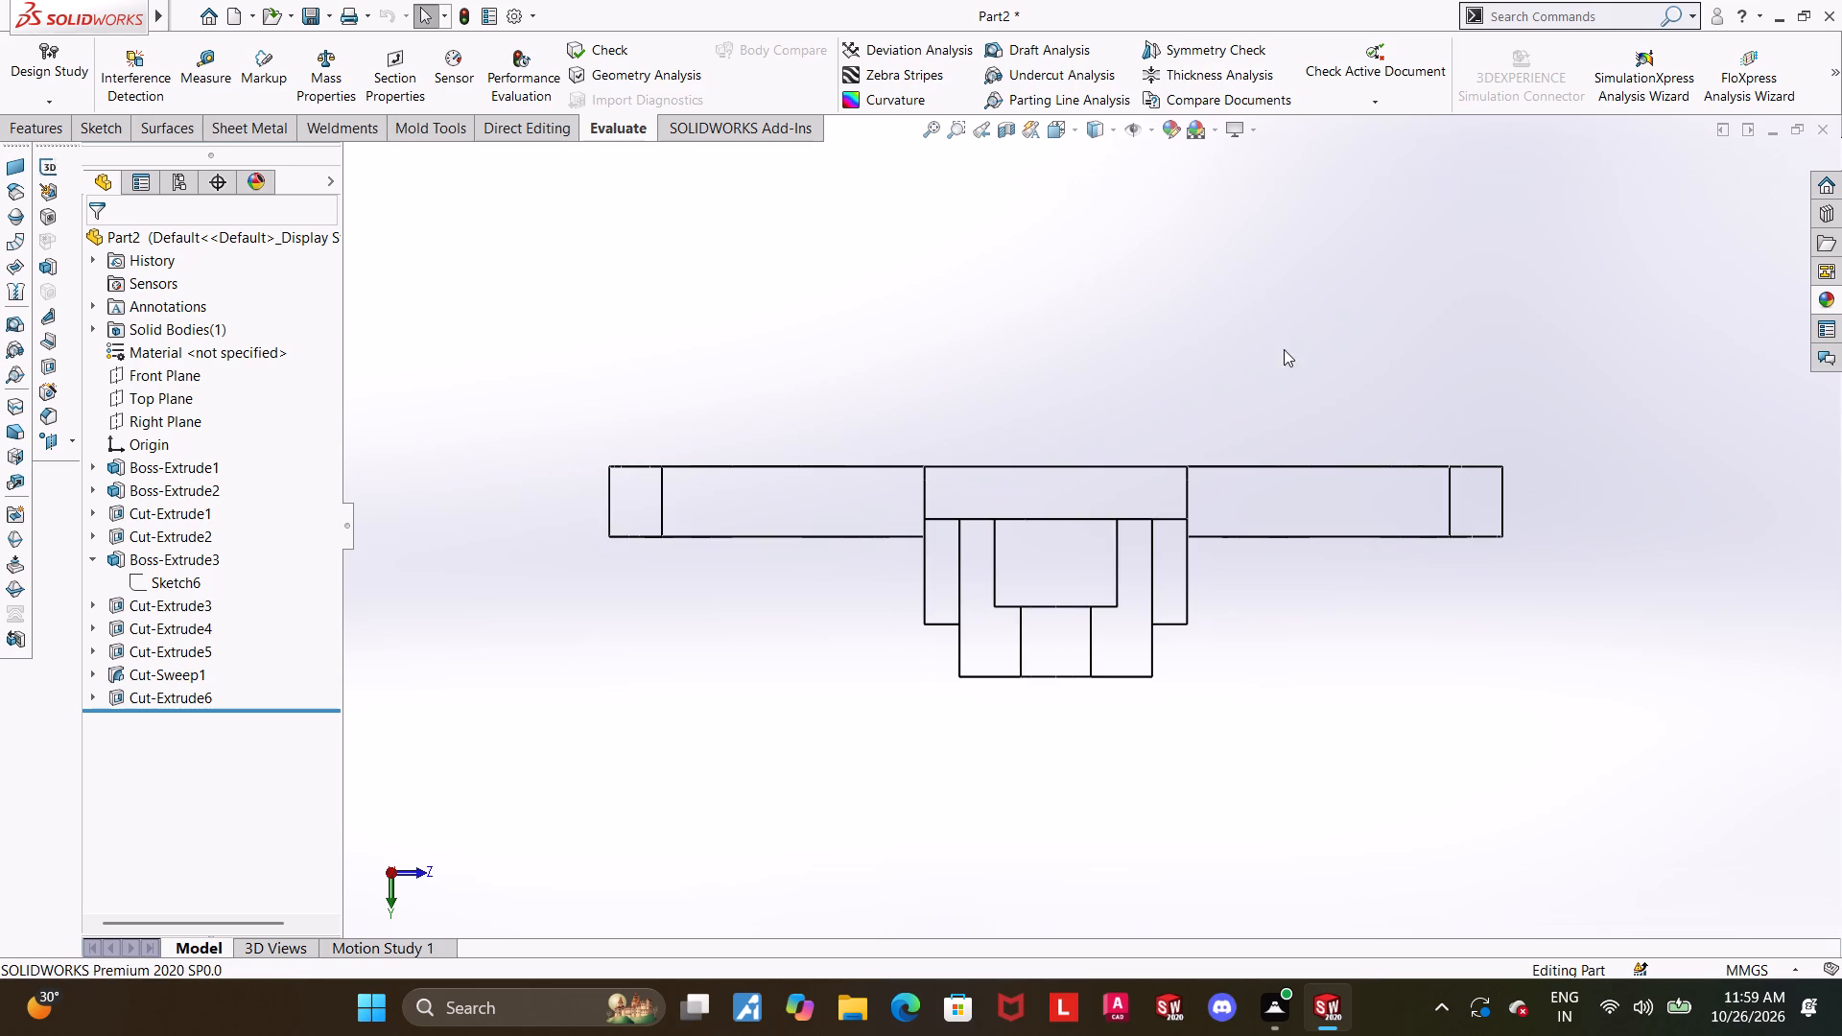
pyautogui.moveTo(1264, 359); pyautogui.dragTo(1230, 488, button='middle')
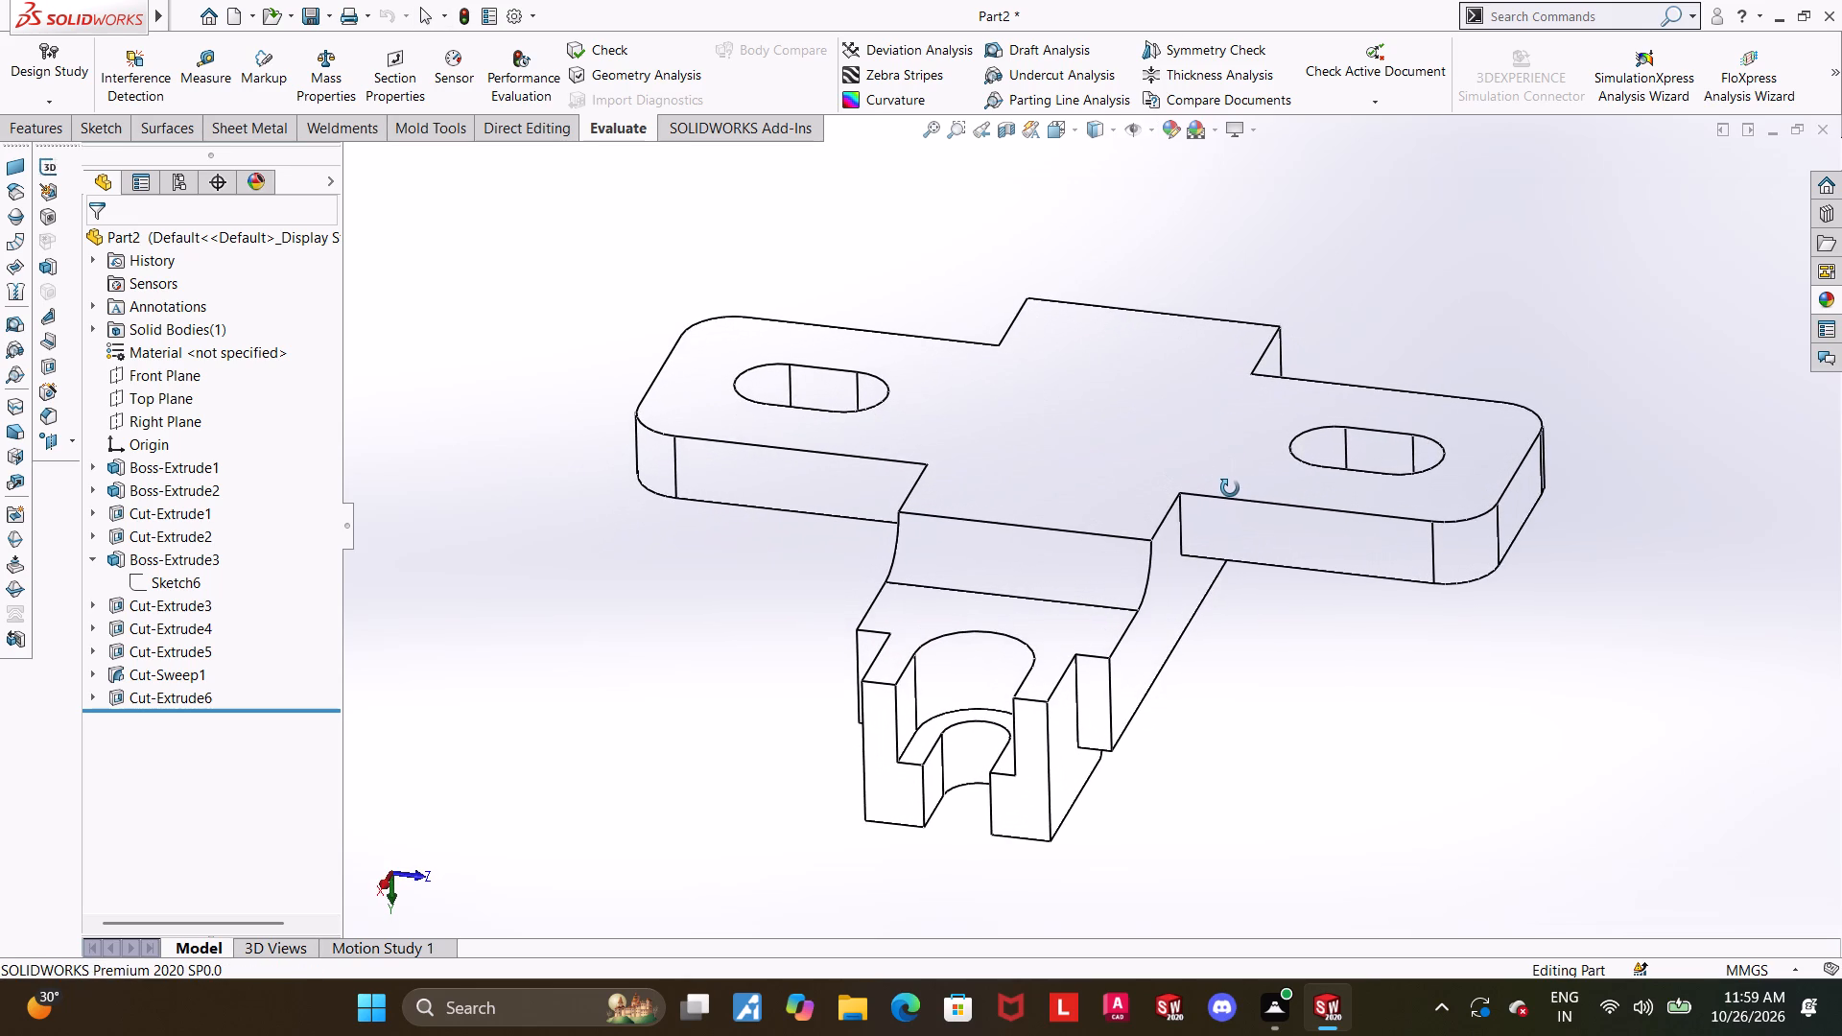
pyautogui.moveTo(1230, 488); pyautogui.dragTo(1235, 503, button='middle')
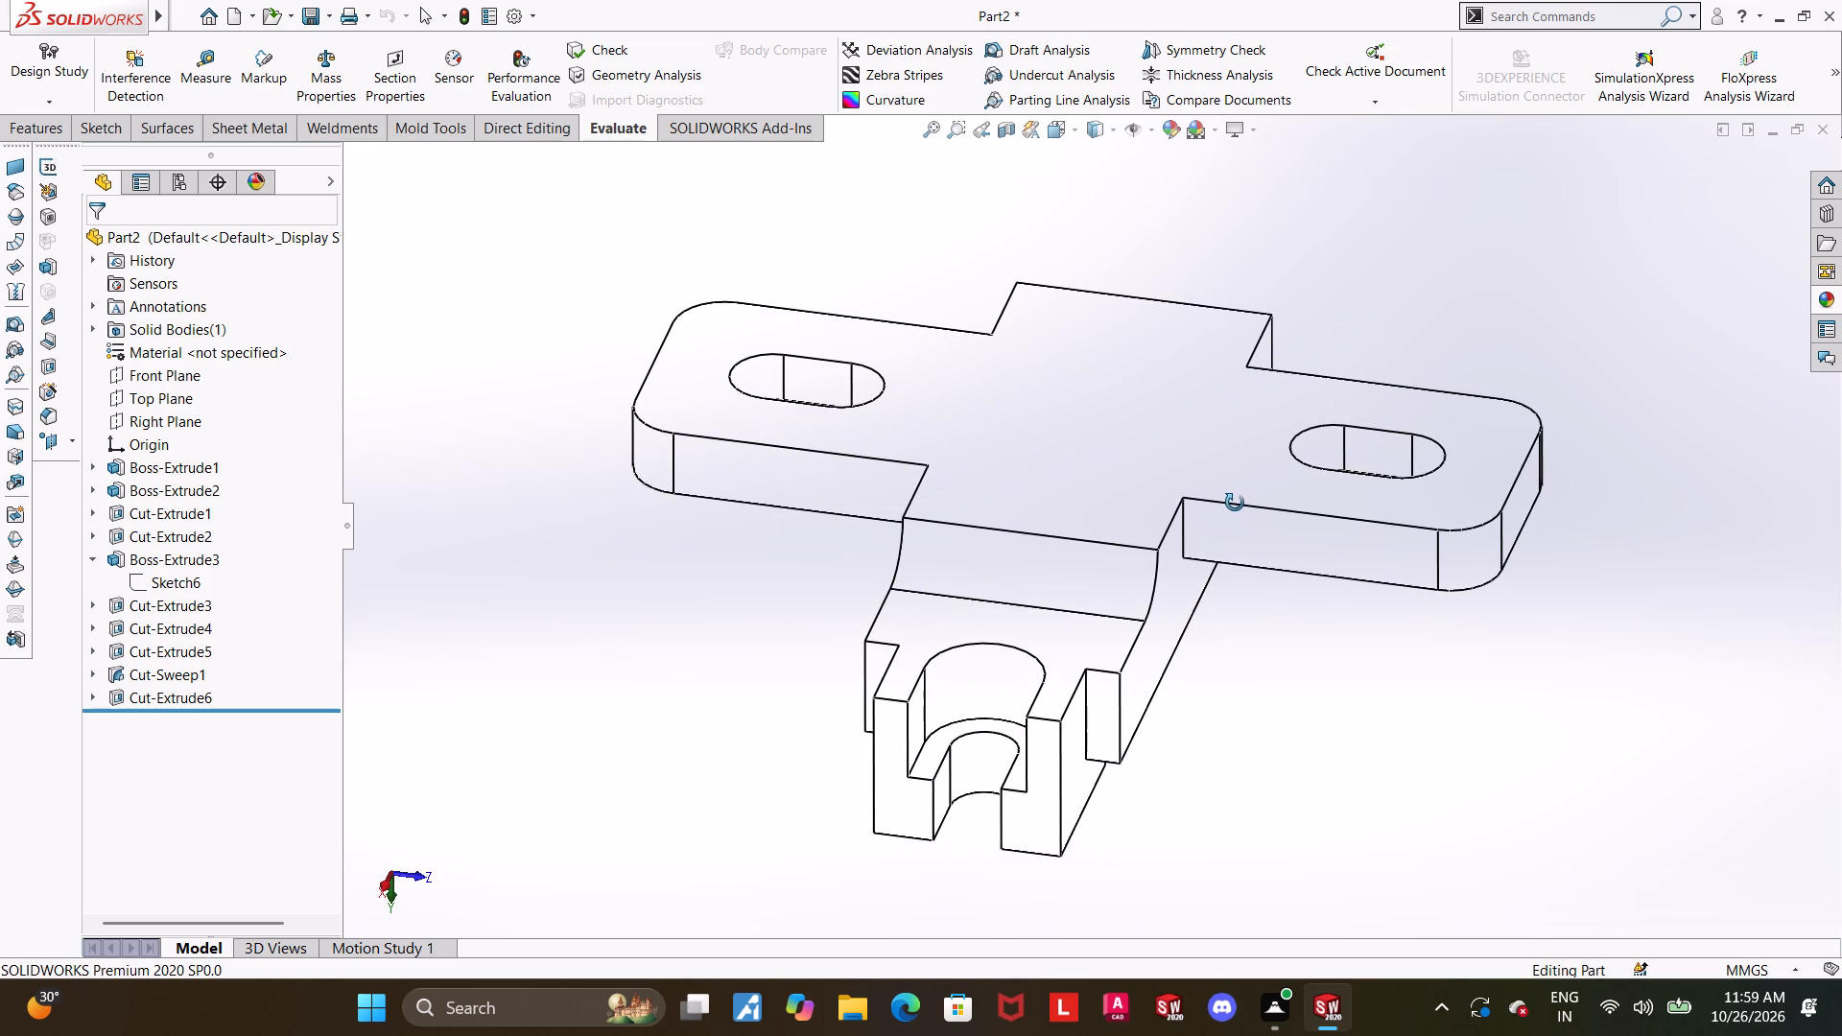
pyautogui.moveTo(1235, 503); pyautogui.dragTo(1231, 502, button='middle')
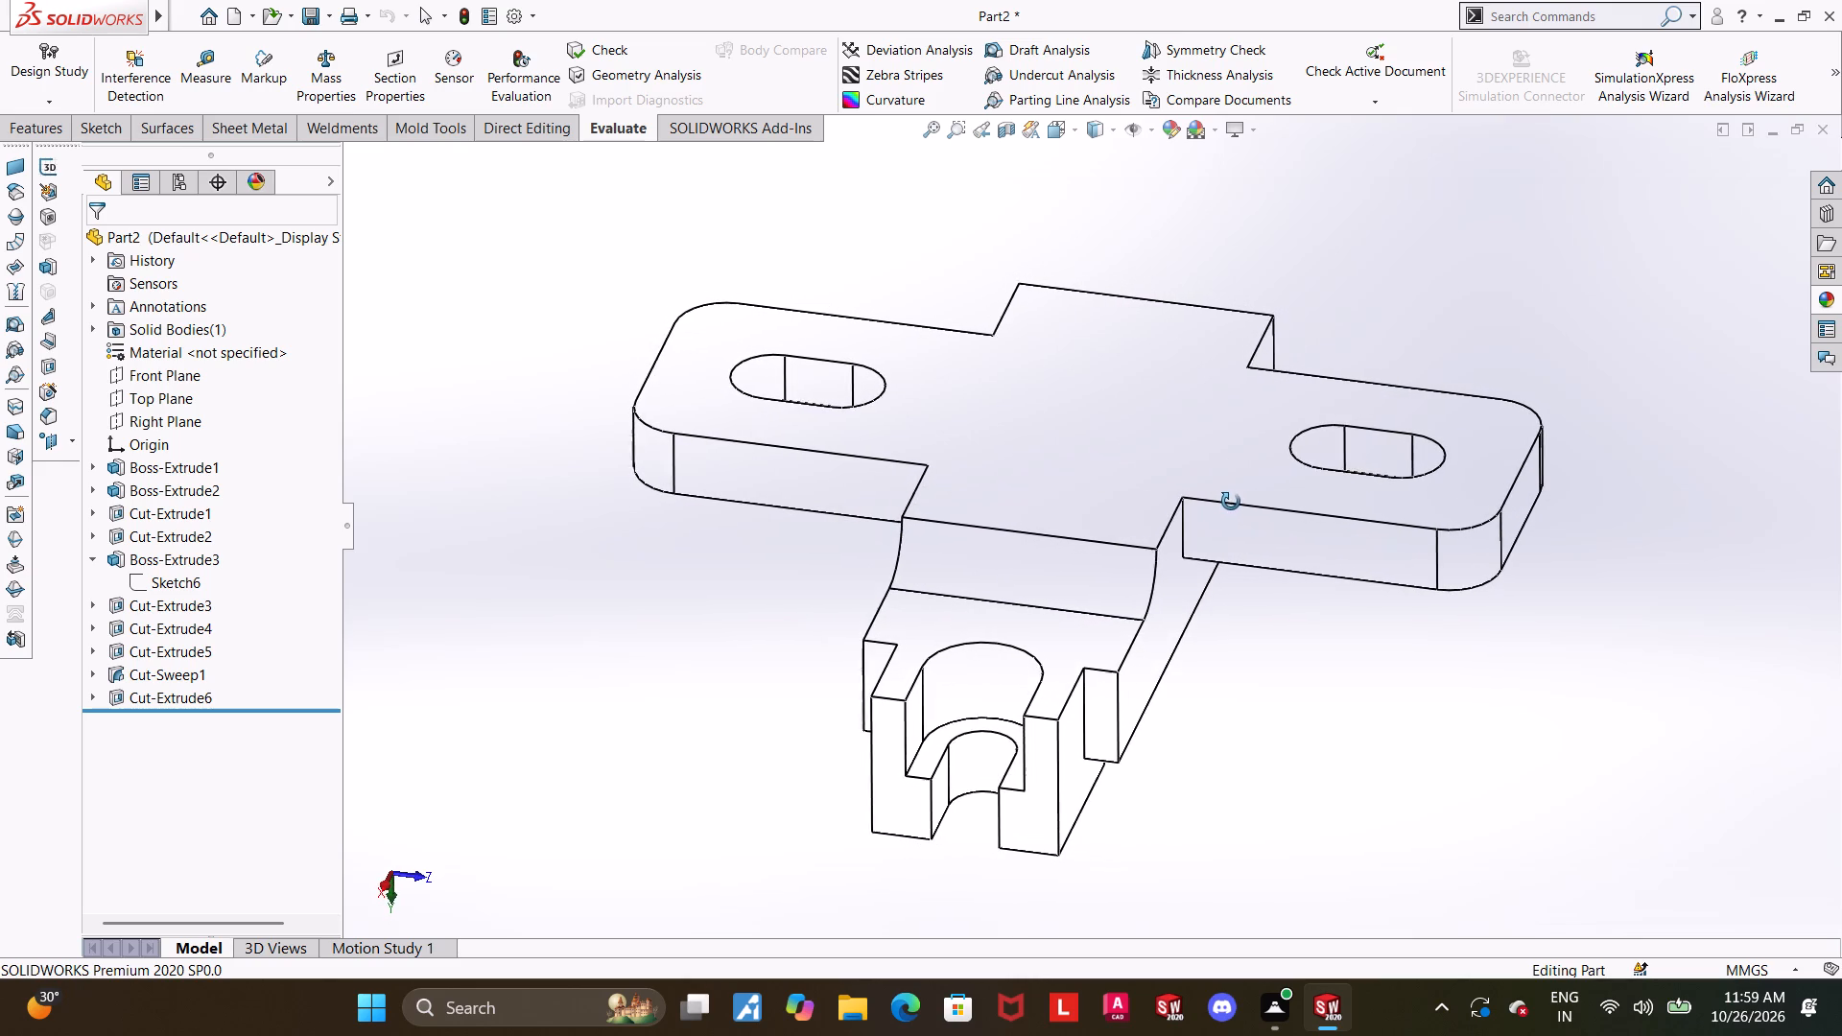
pyautogui.moveTo(1231, 502); pyautogui.dragTo(1264, 501, button='middle')
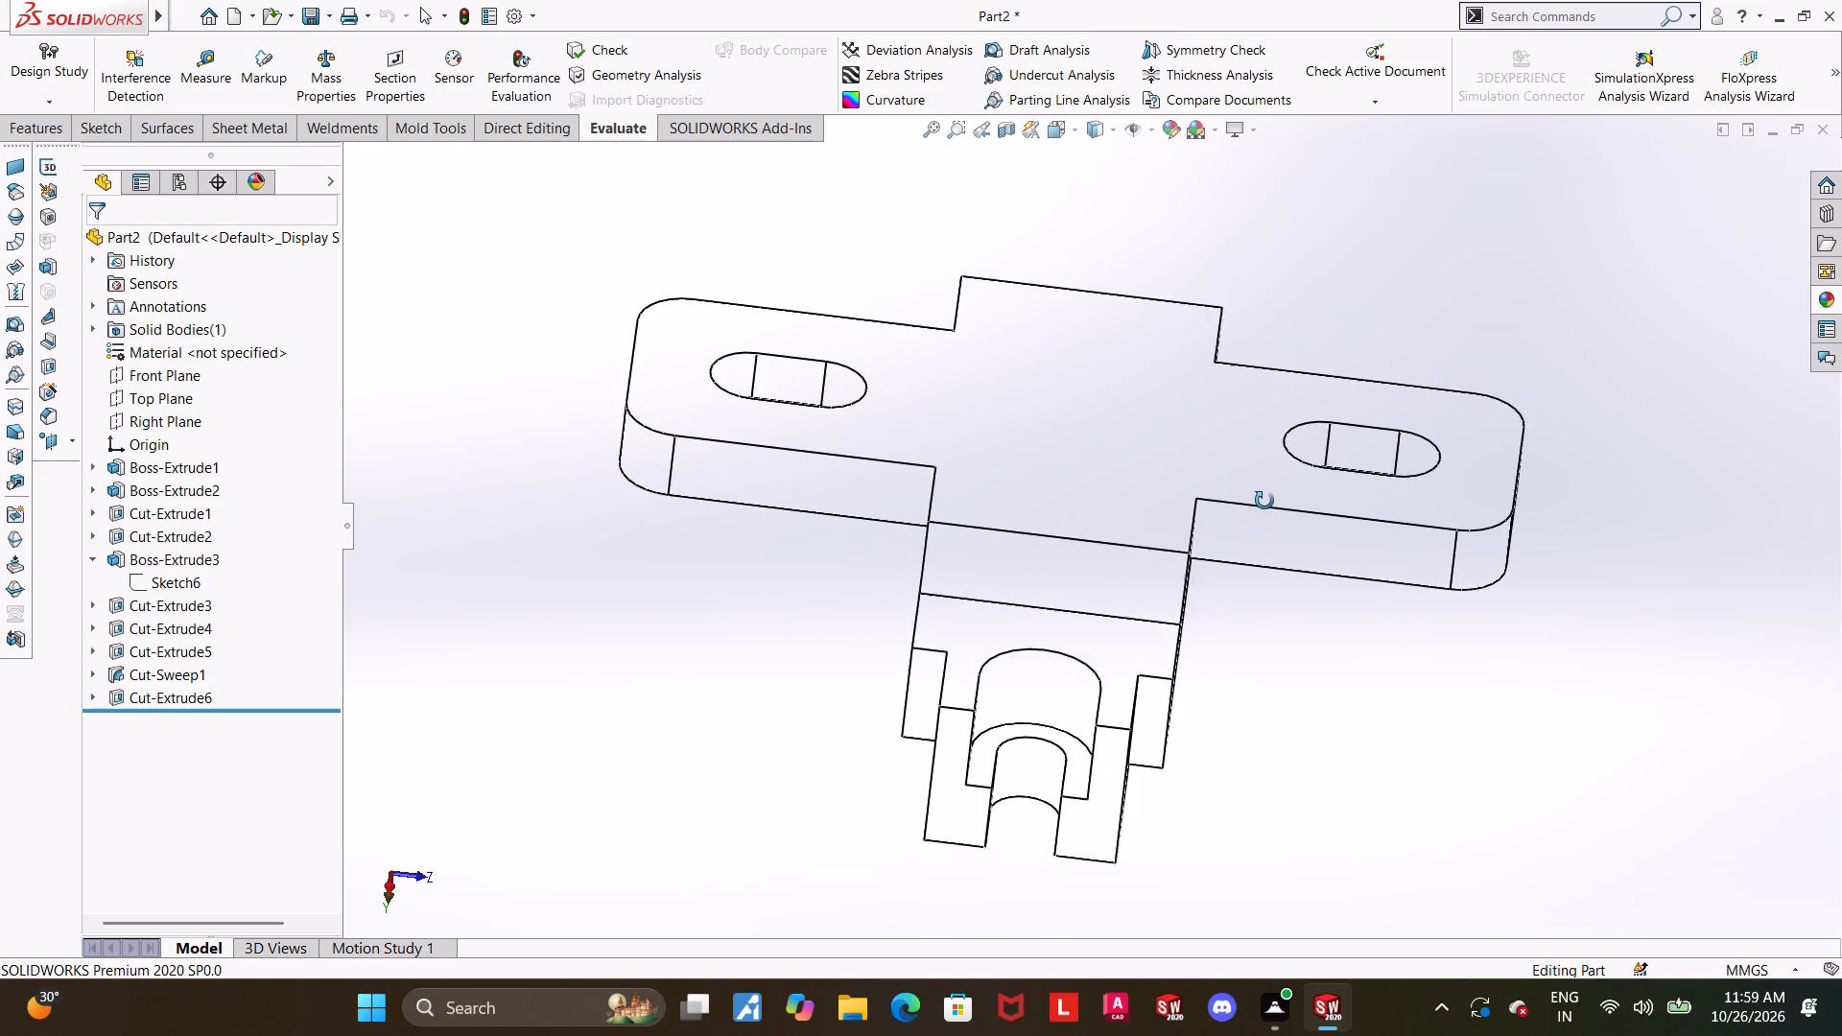
pyautogui.moveTo(1264, 501); pyautogui.dragTo(1274, 517, button='middle')
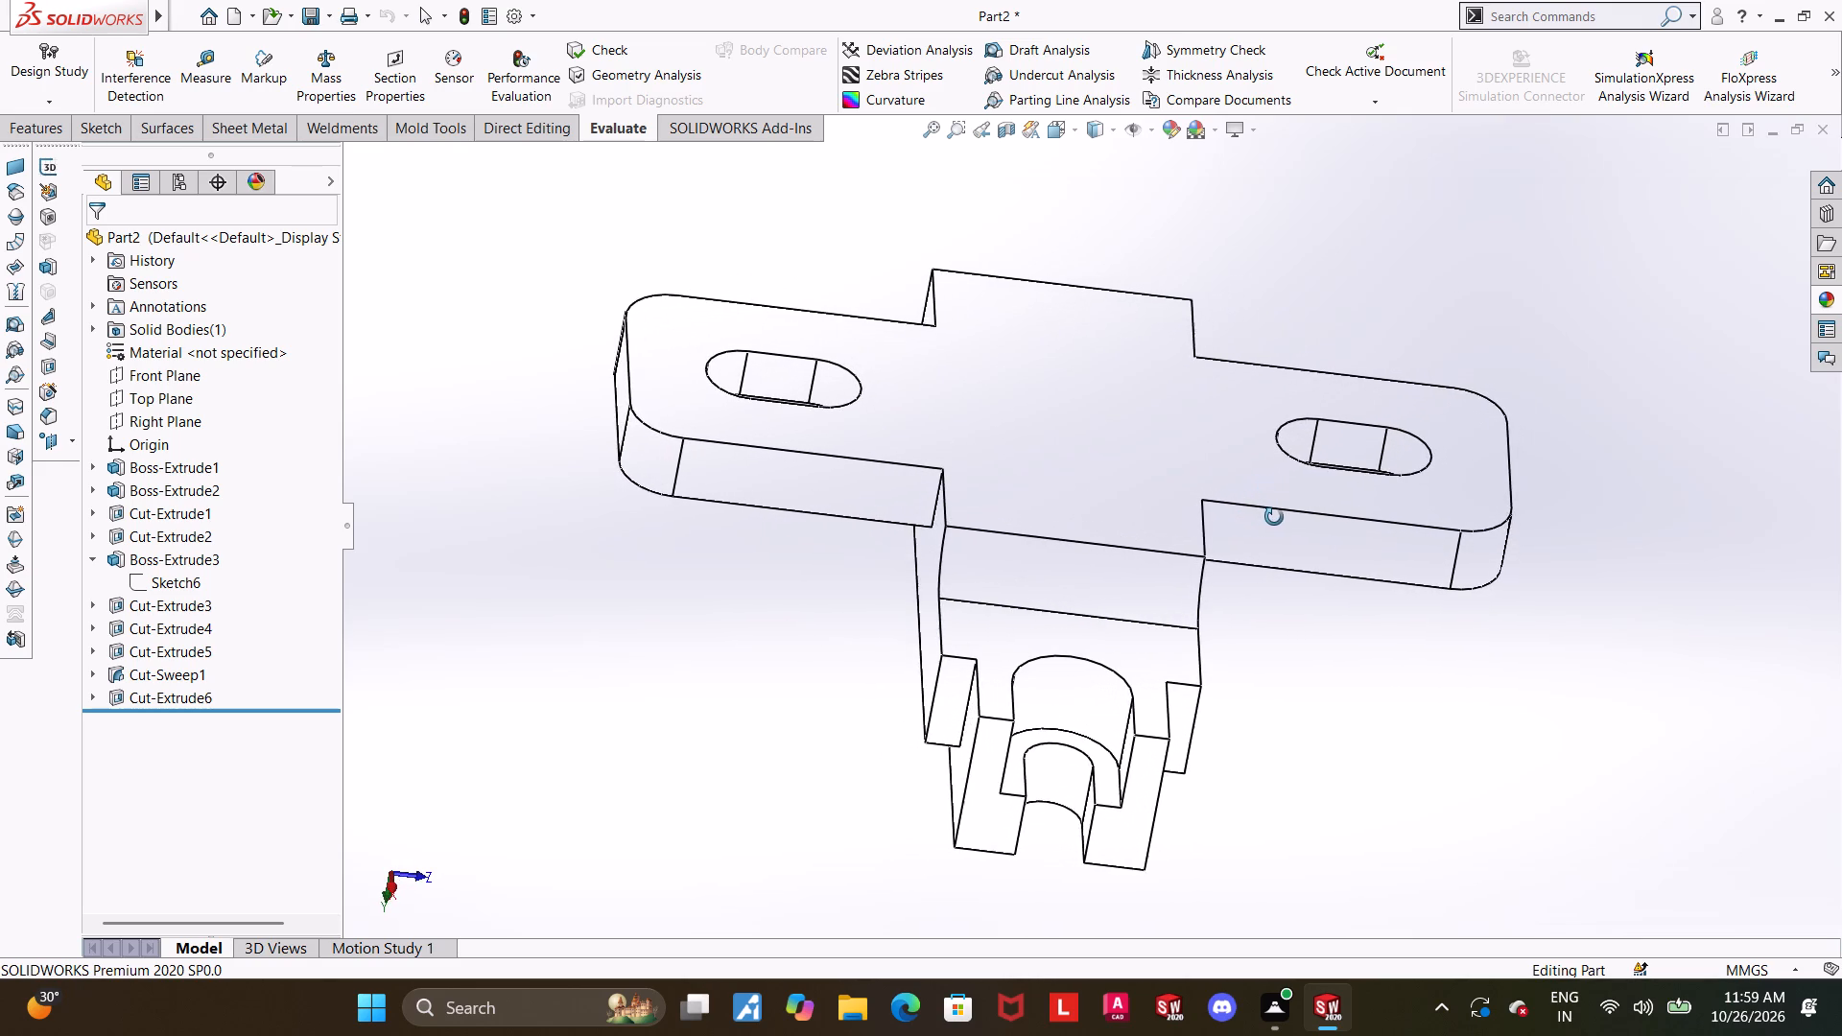
pyautogui.moveTo(1274, 517); pyautogui.dragTo(1266, 521, button='middle')
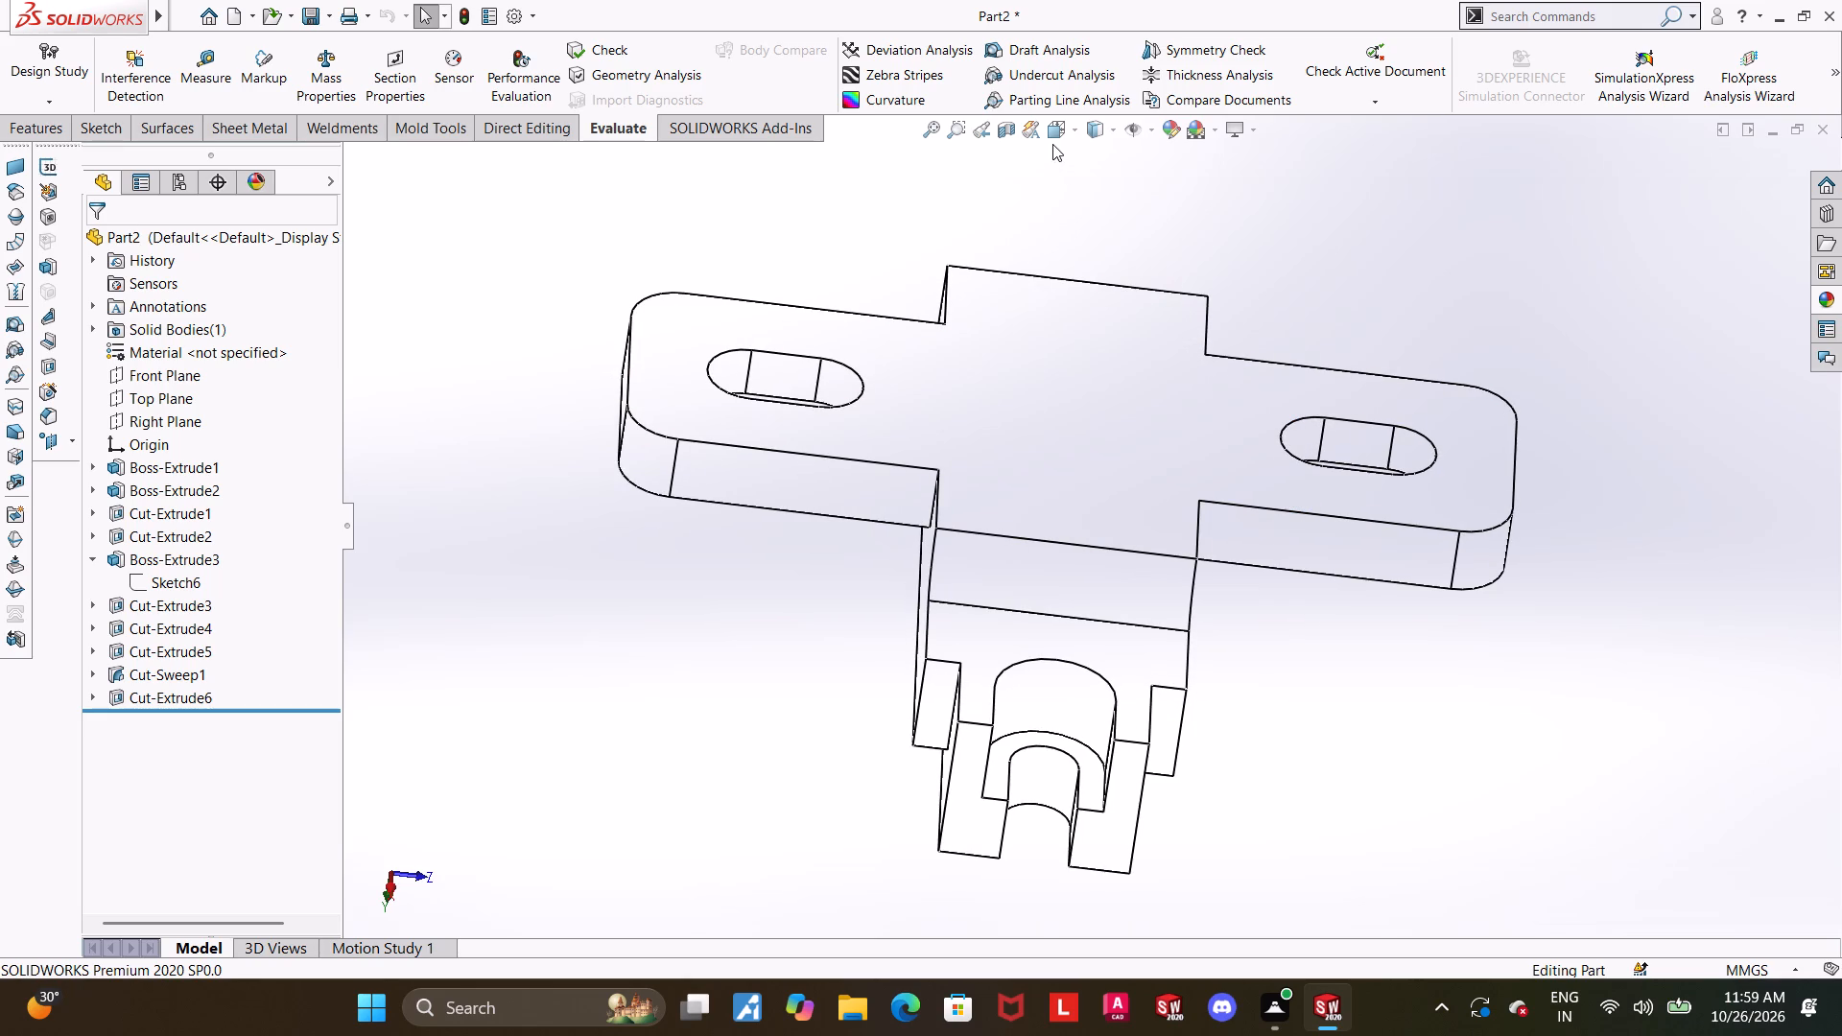
pyautogui.click(1052, 144)
pyautogui.click(1052, 126)
pyautogui.click(960, 413)
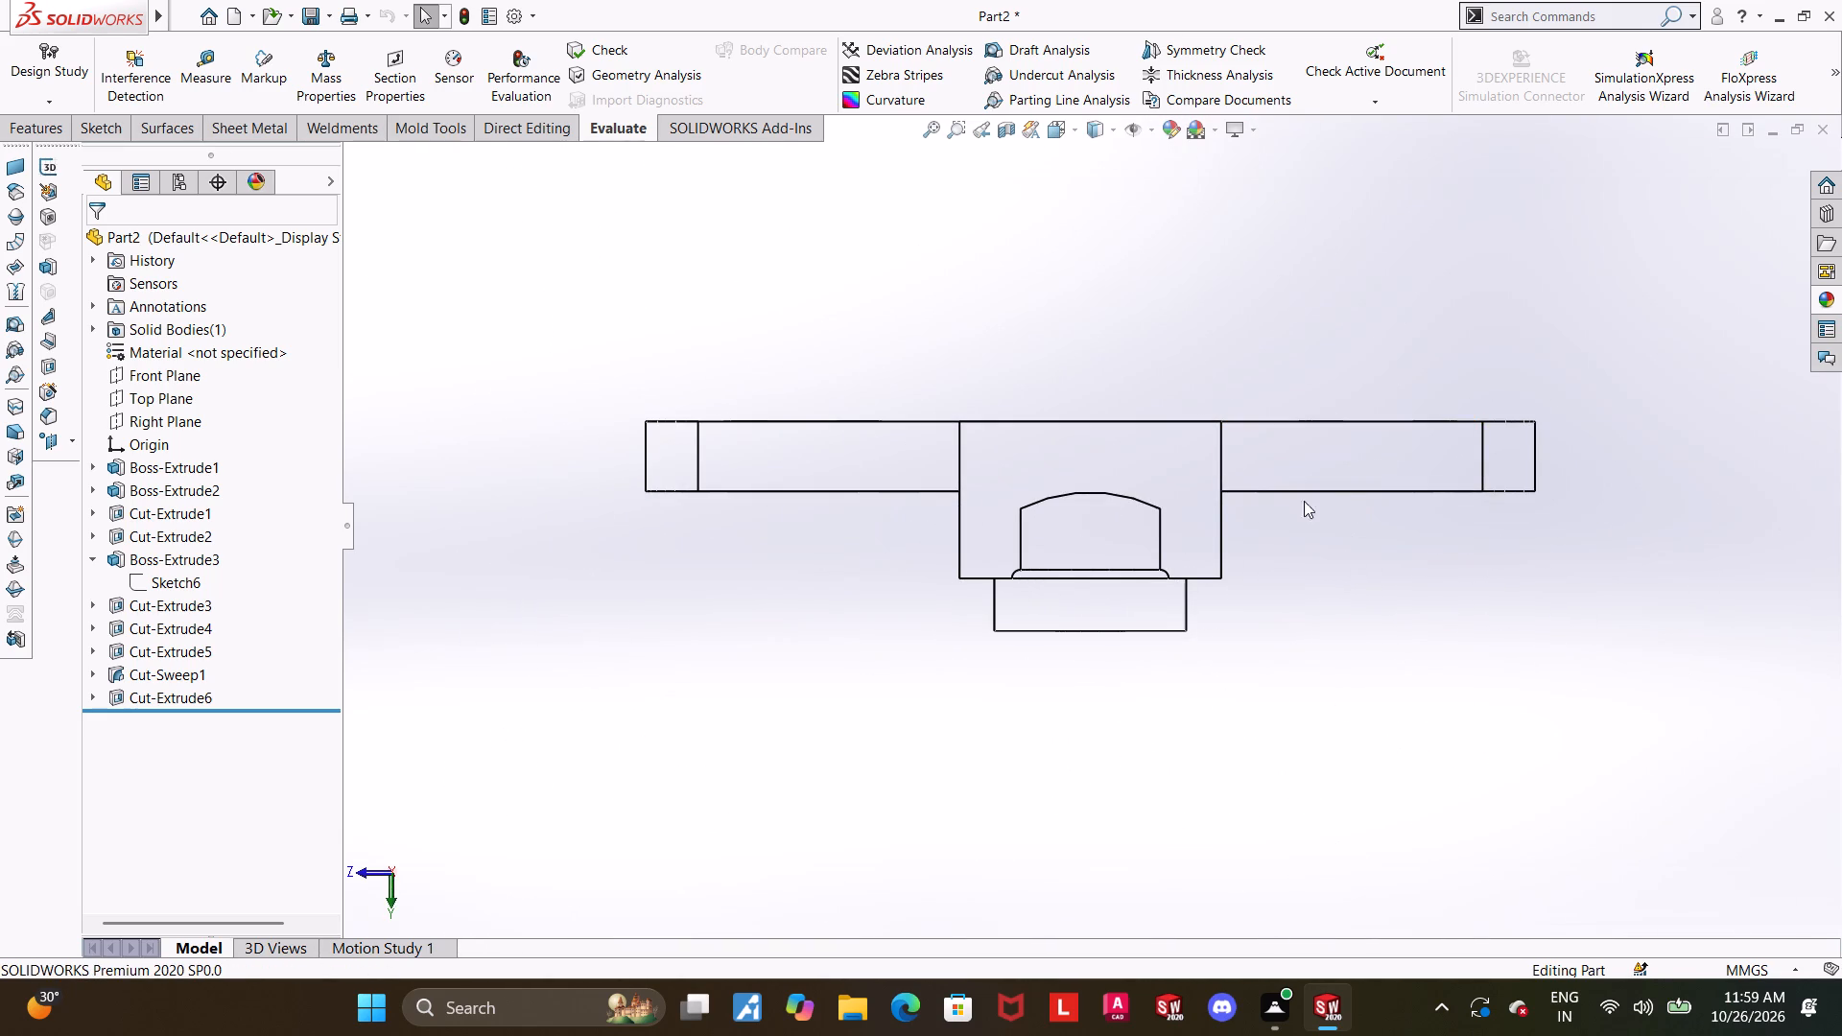
pyautogui.moveTo(1453, 371); pyautogui.dragTo(1208, 825, button='middle')
pyautogui.scroll(1, 1444, 368)
pyautogui.moveTo(1337, 253); pyautogui.dragTo(1235, 530, button='middle')
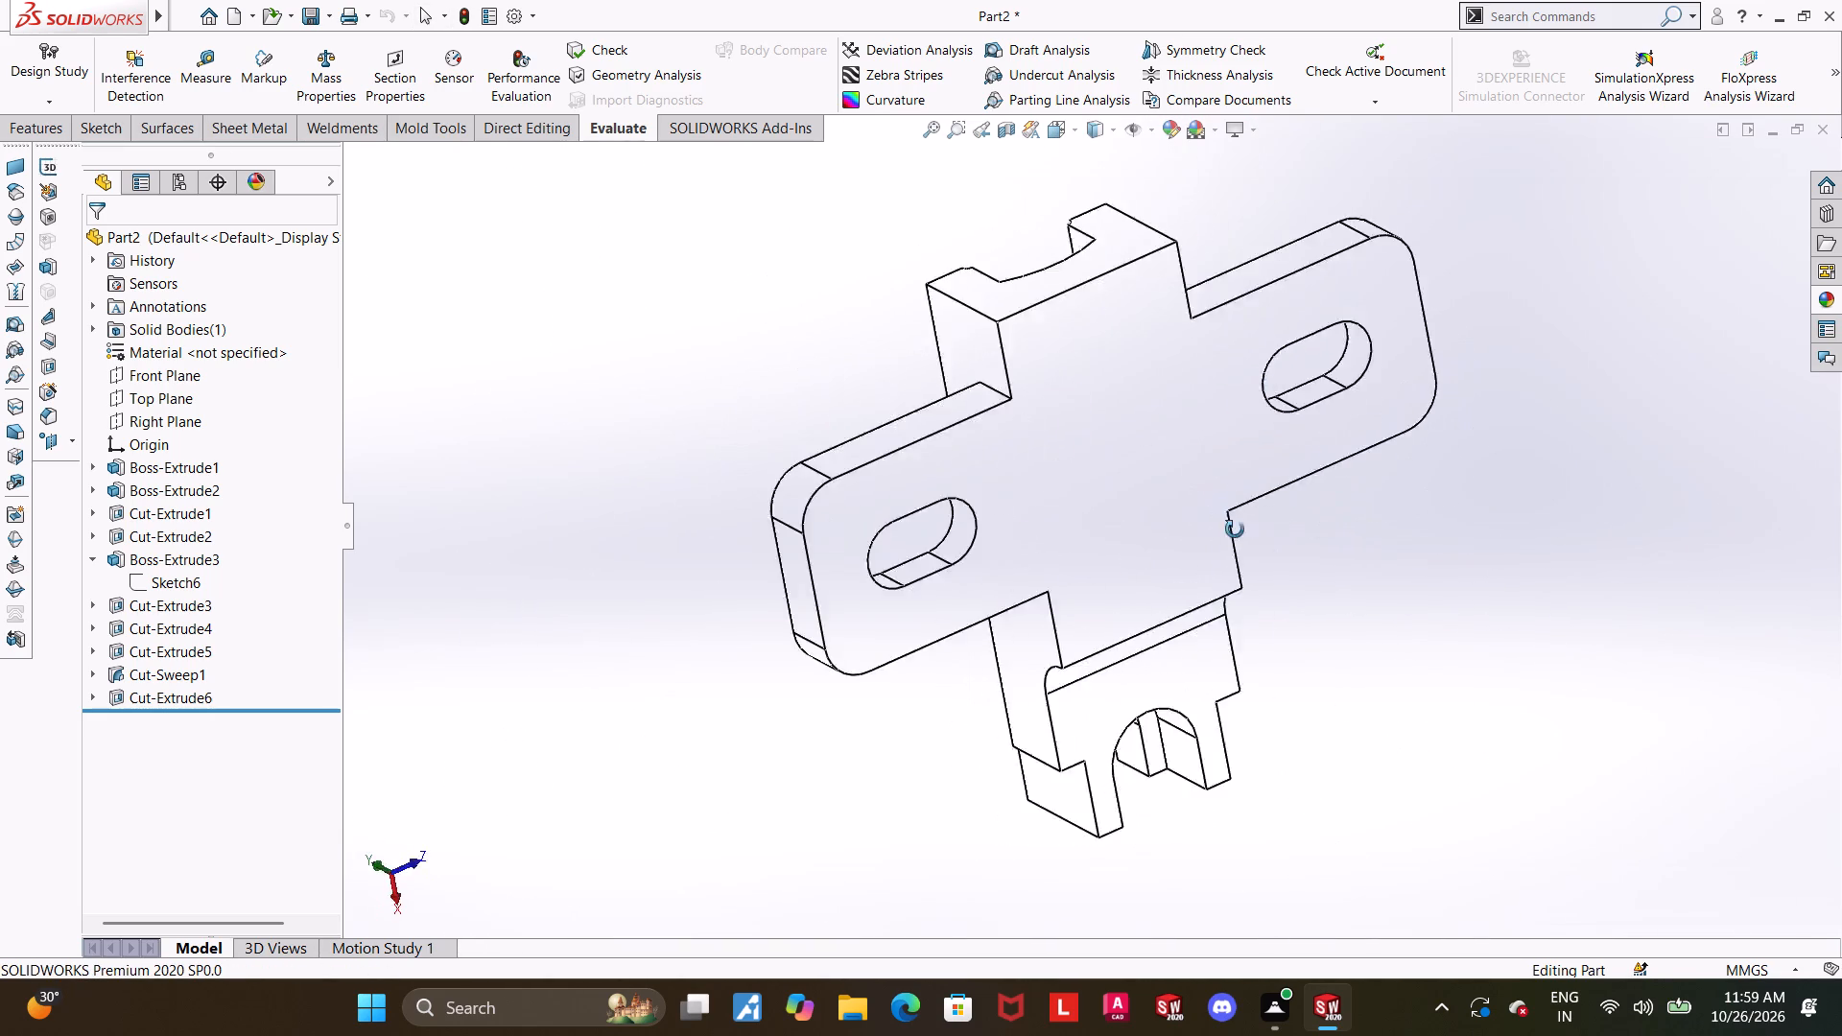
pyautogui.moveTo(1235, 530); pyautogui.dragTo(1271, 830, button='middle')
pyautogui.moveTo(1247, 634); pyautogui.dragTo(1254, 617, button='middle')
# Show the part in Left view and examine the arced slot's end profile, its rim and the hooked U-slotted end.
pyautogui.click(1066, 130)
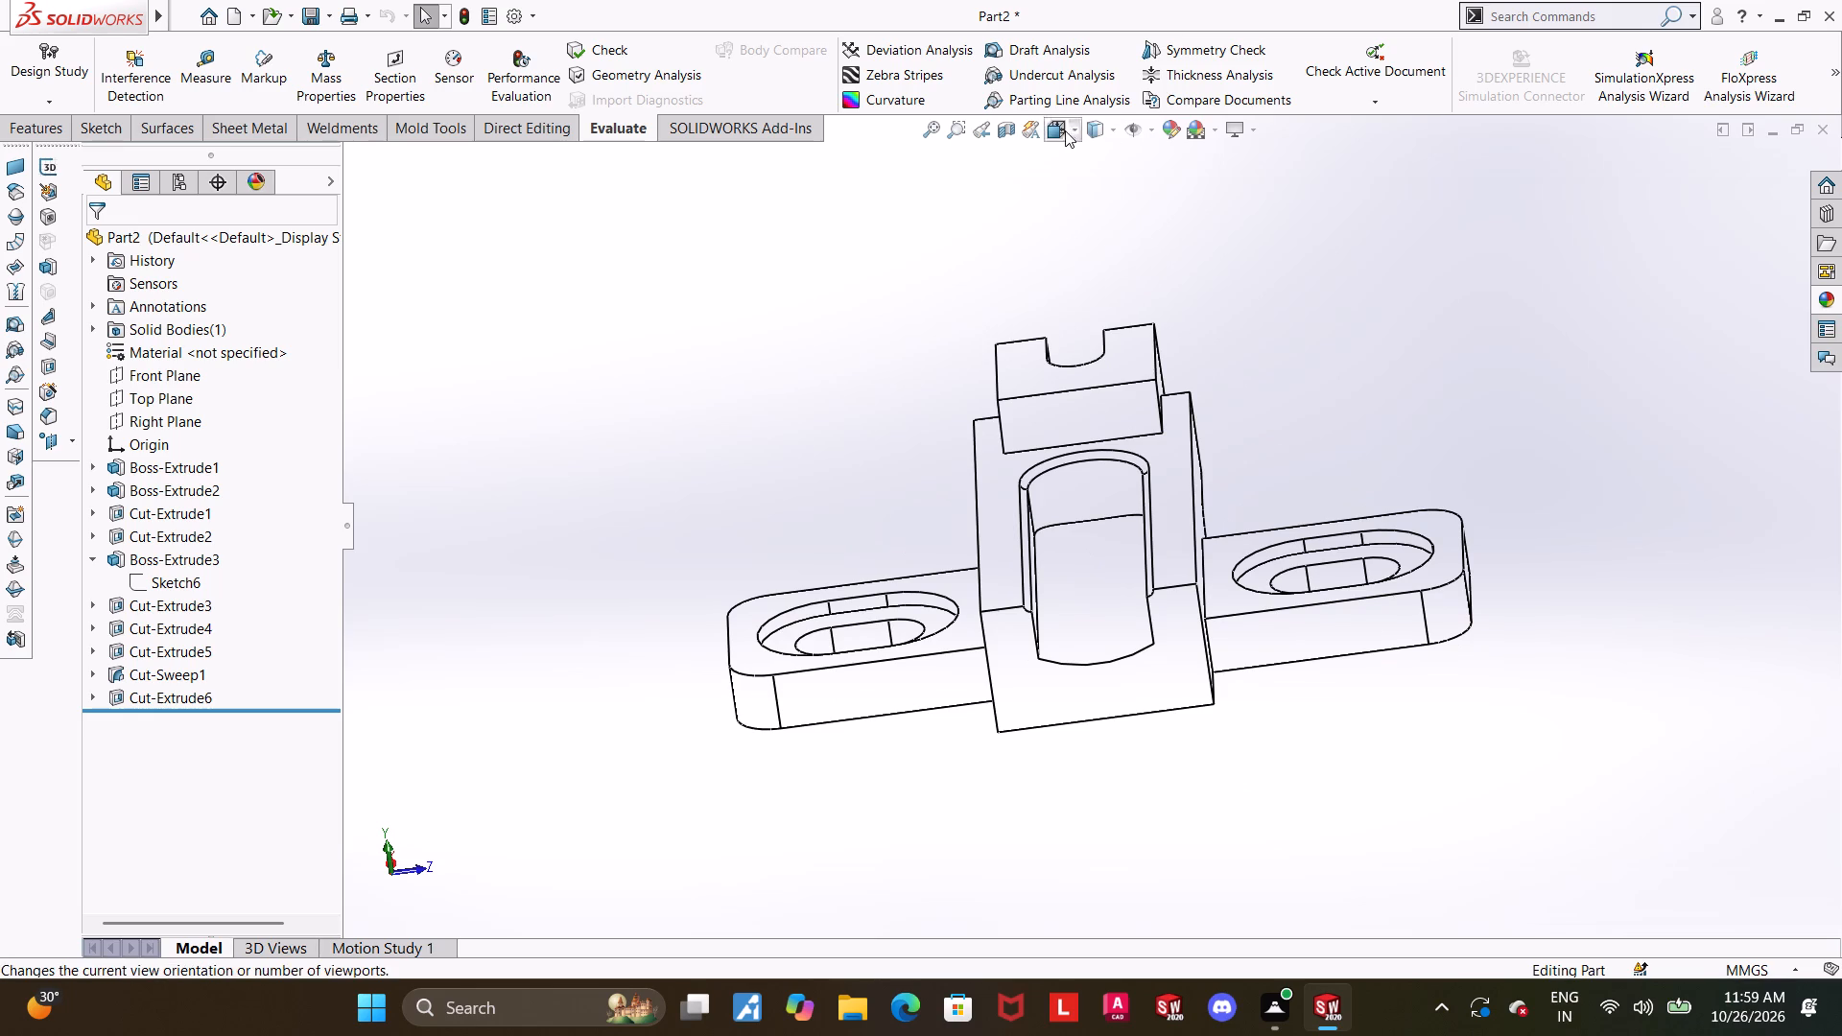
pyautogui.click(862, 702)
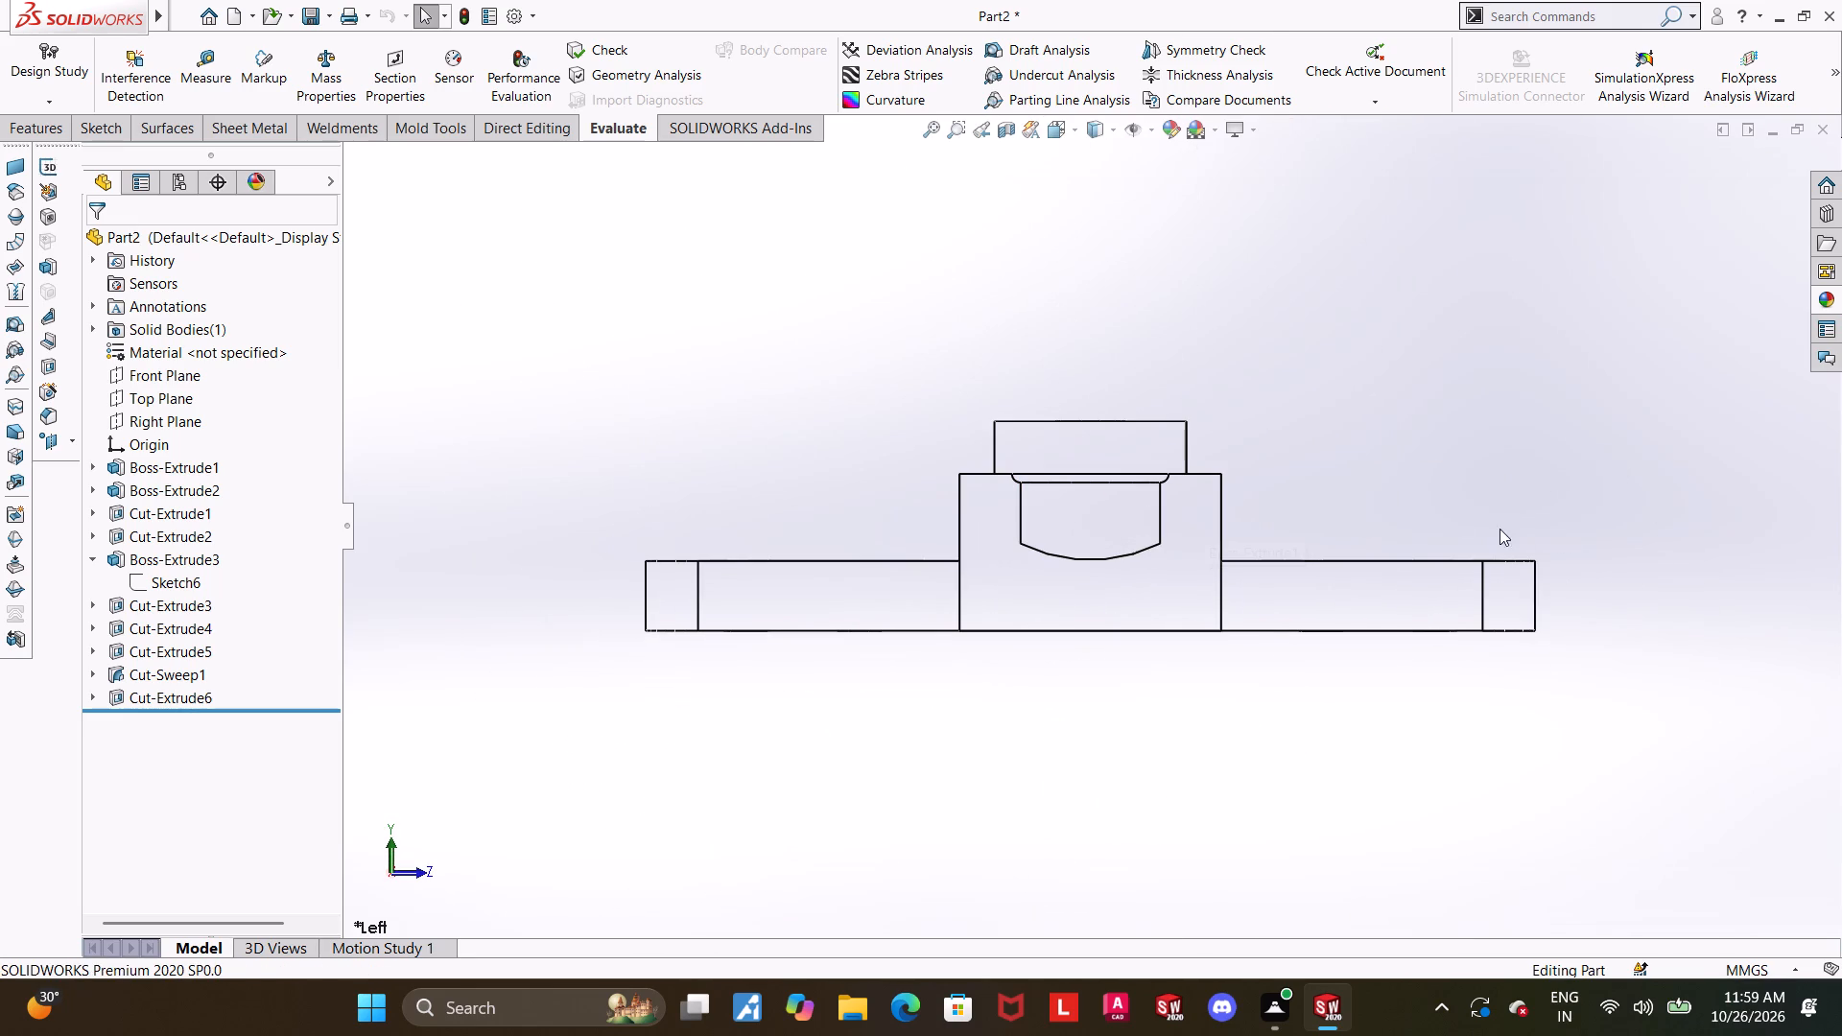
pyautogui.scroll(-2, 1066, 456)
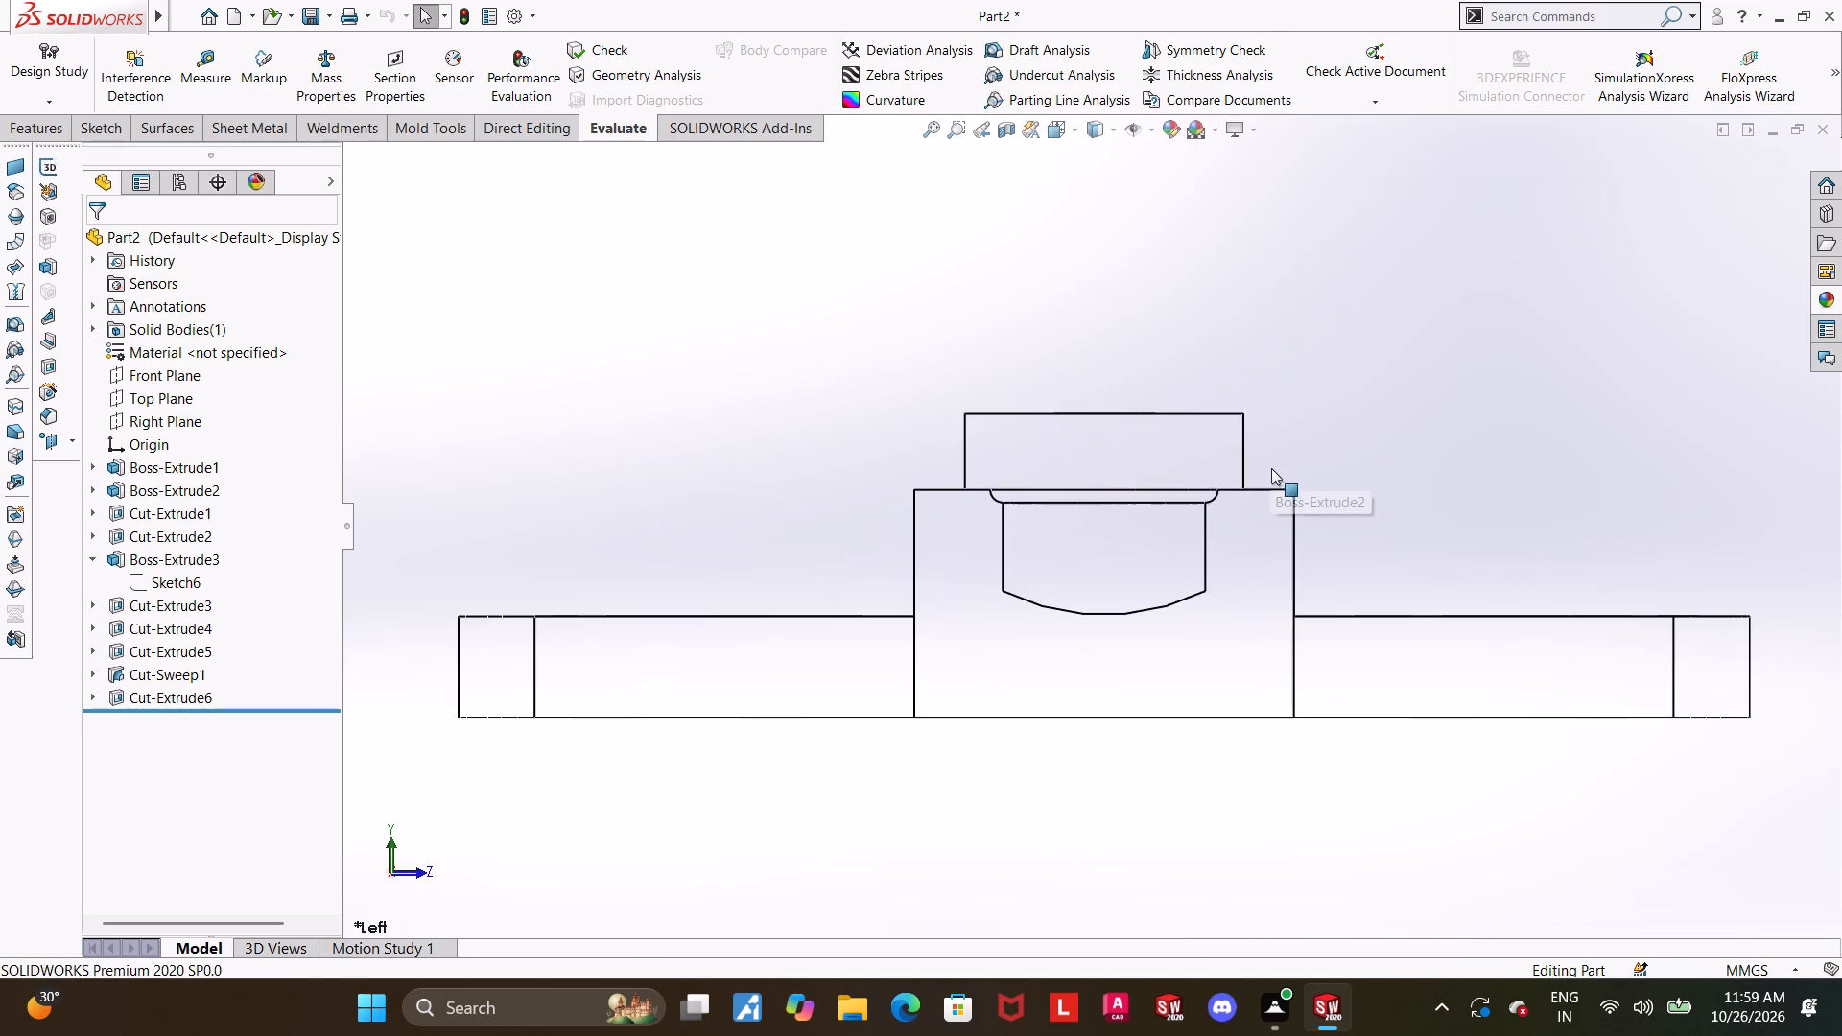
pyautogui.scroll(-1, 1272, 471)
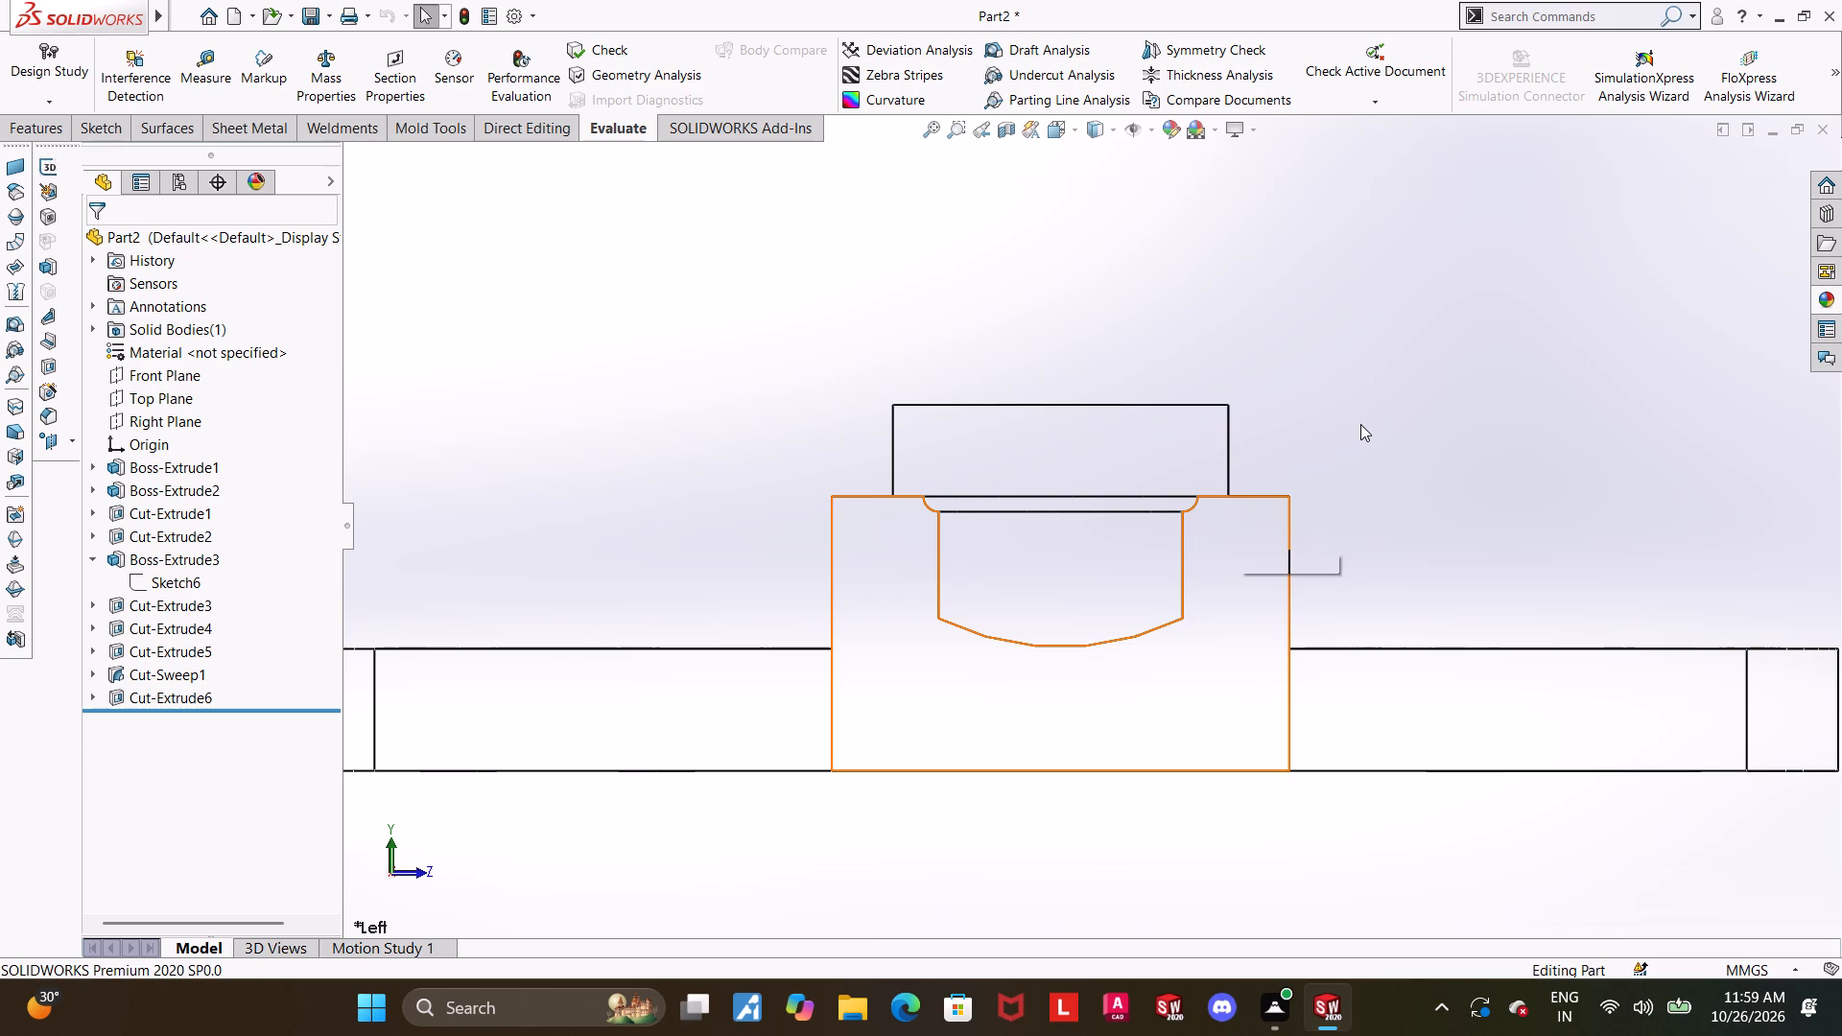
pyautogui.scroll(1, 1402, 459)
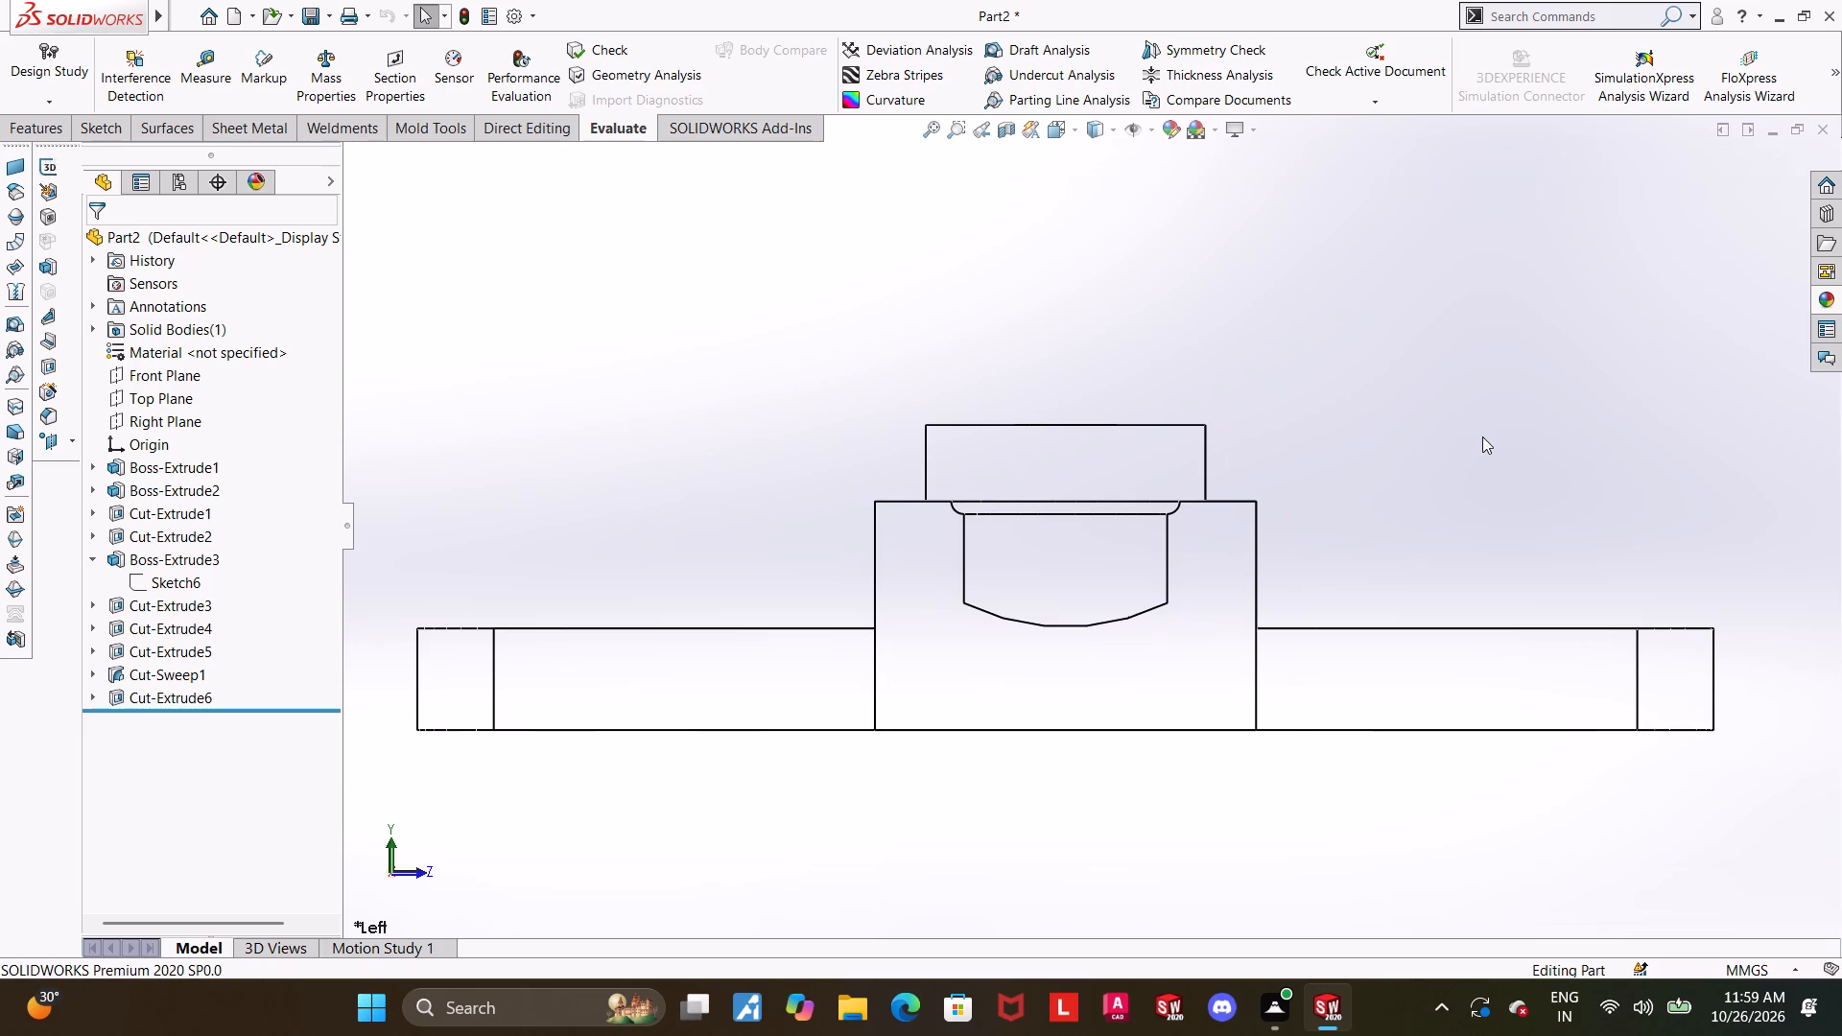
pyautogui.scroll(1, 1295, 485)
pyautogui.scroll(-1, 1268, 482)
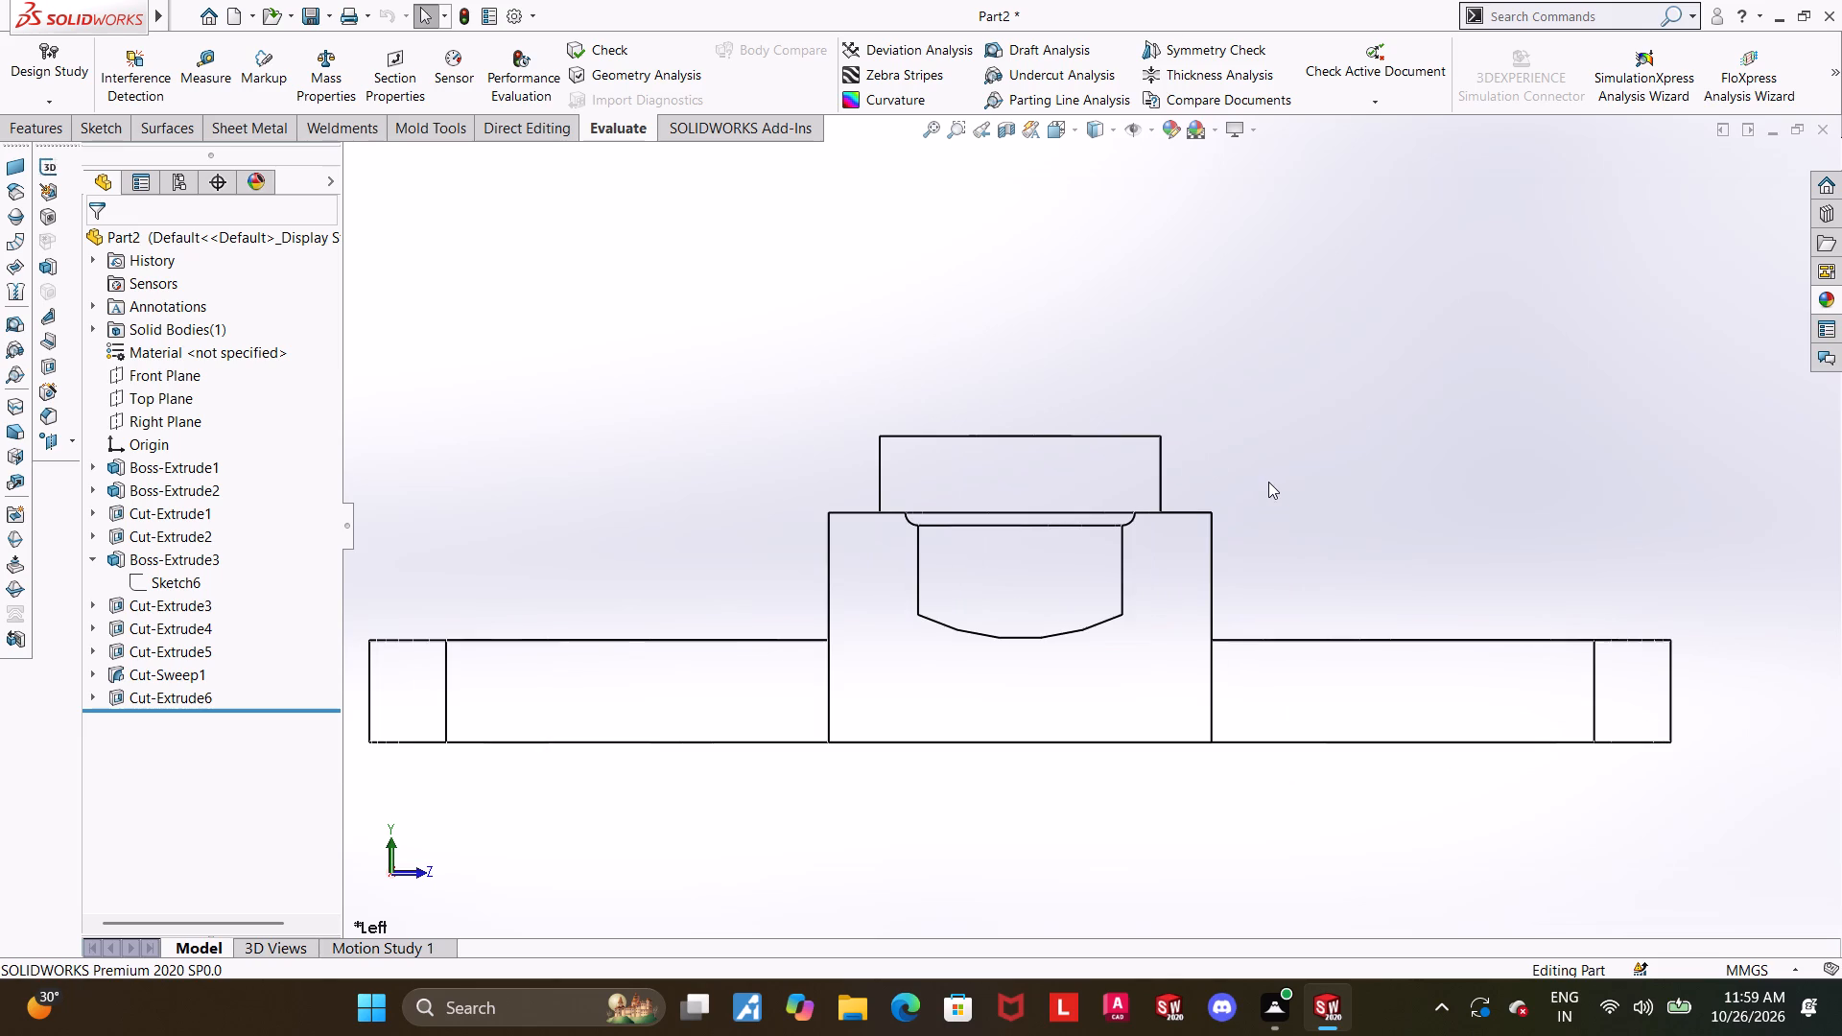
pyautogui.scroll(-1, 992, 535)
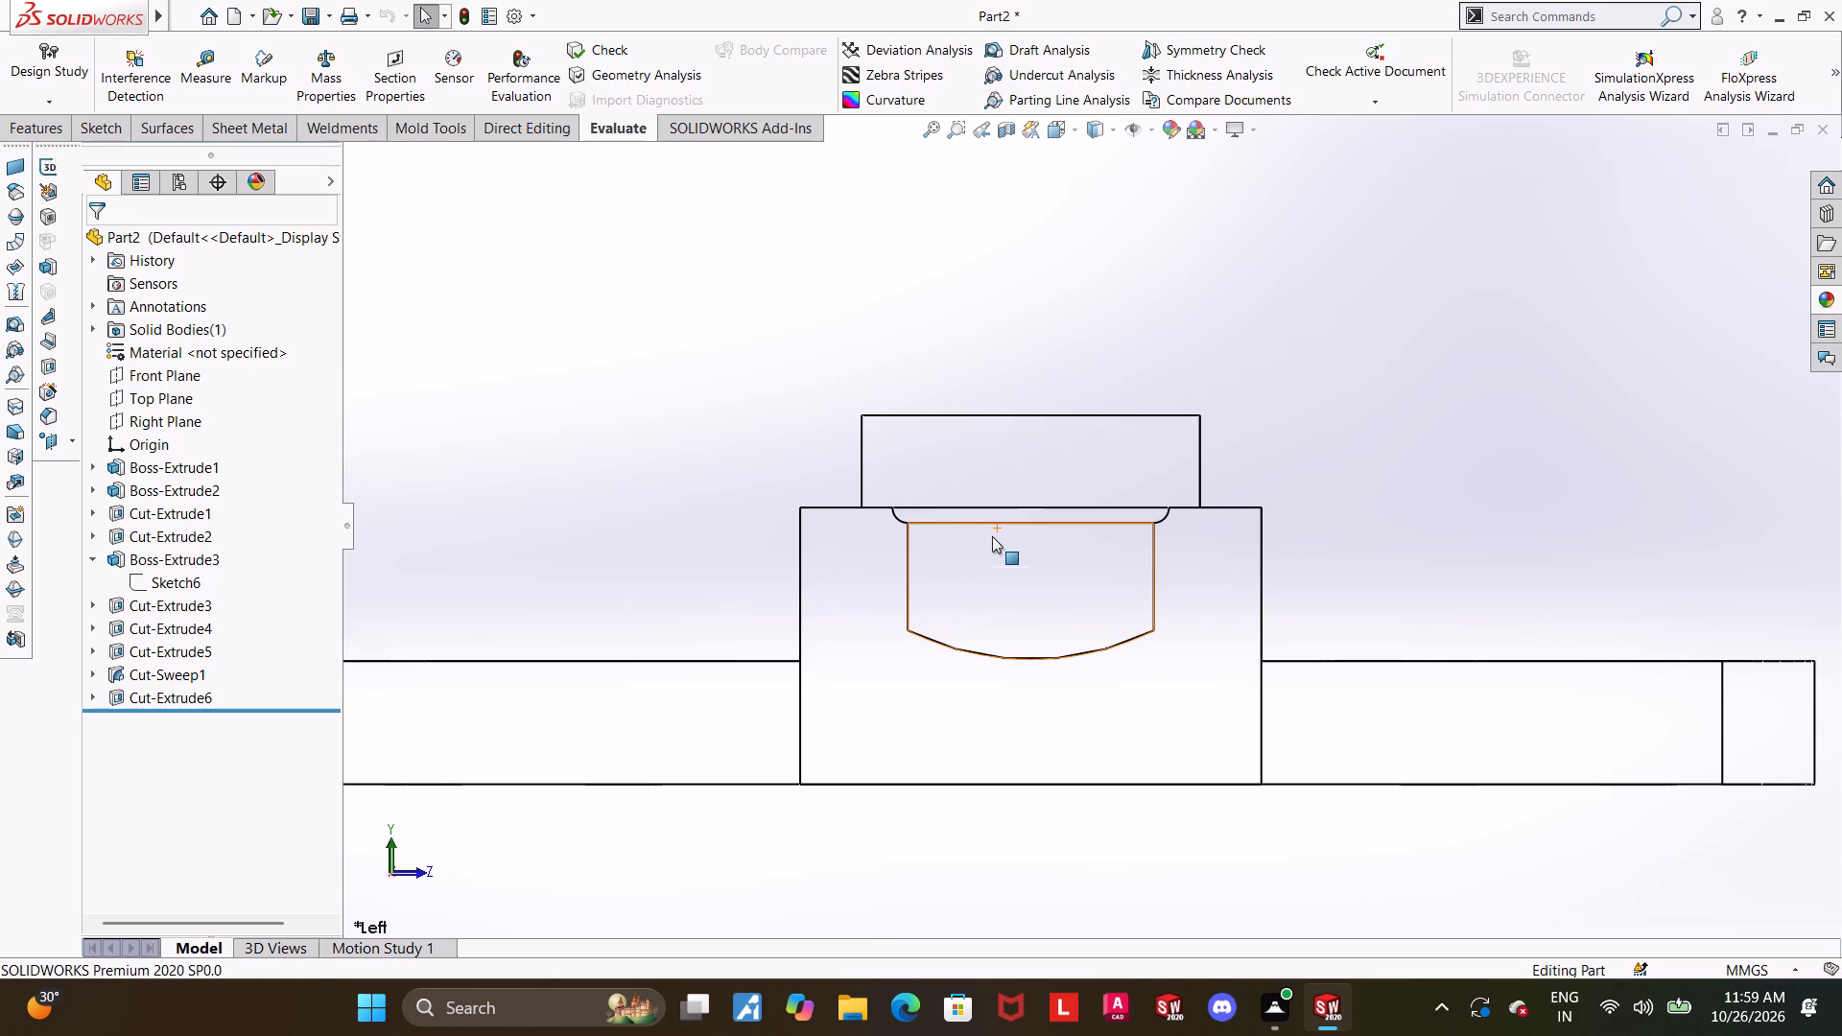
pyautogui.scroll(1, 992, 536)
pyautogui.moveTo(999, 543); pyautogui.dragTo(1010, 543, button='middle')
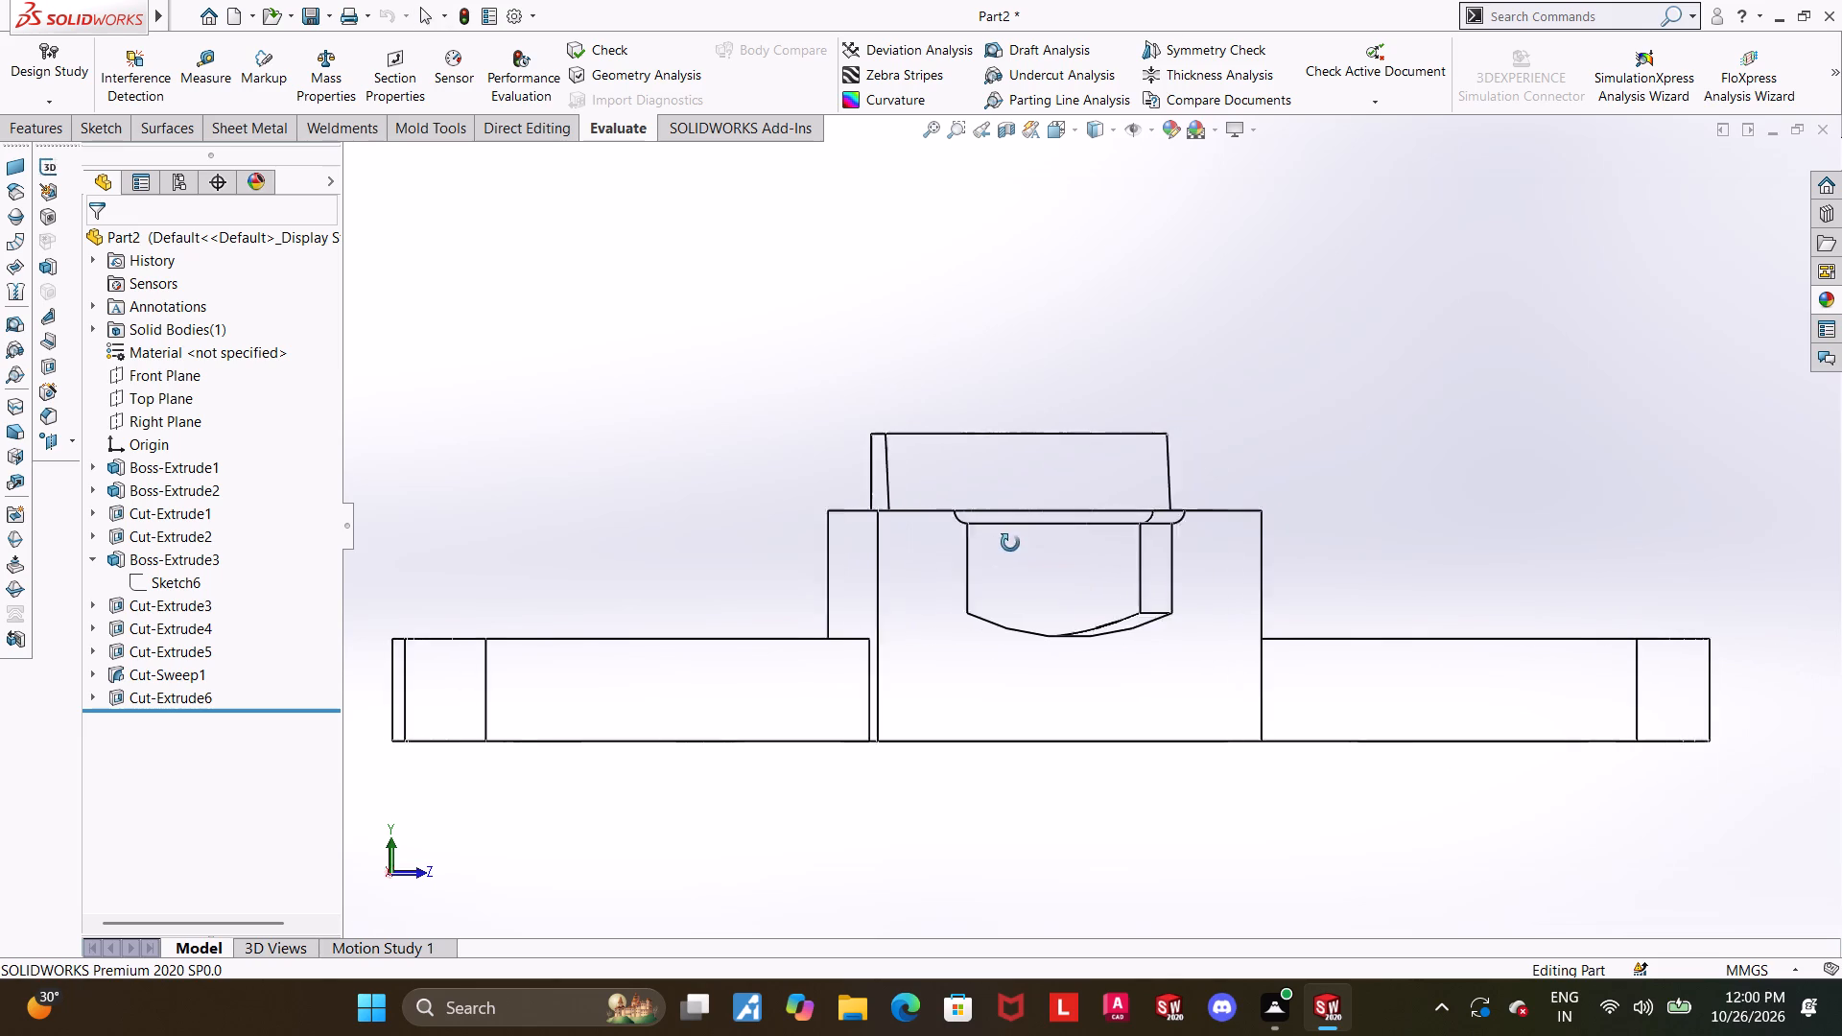
pyautogui.moveTo(1010, 543); pyautogui.dragTo(1086, 647, button='middle')
pyautogui.scroll(3, 1086, 647)
pyautogui.scroll(-4, 934, 449)
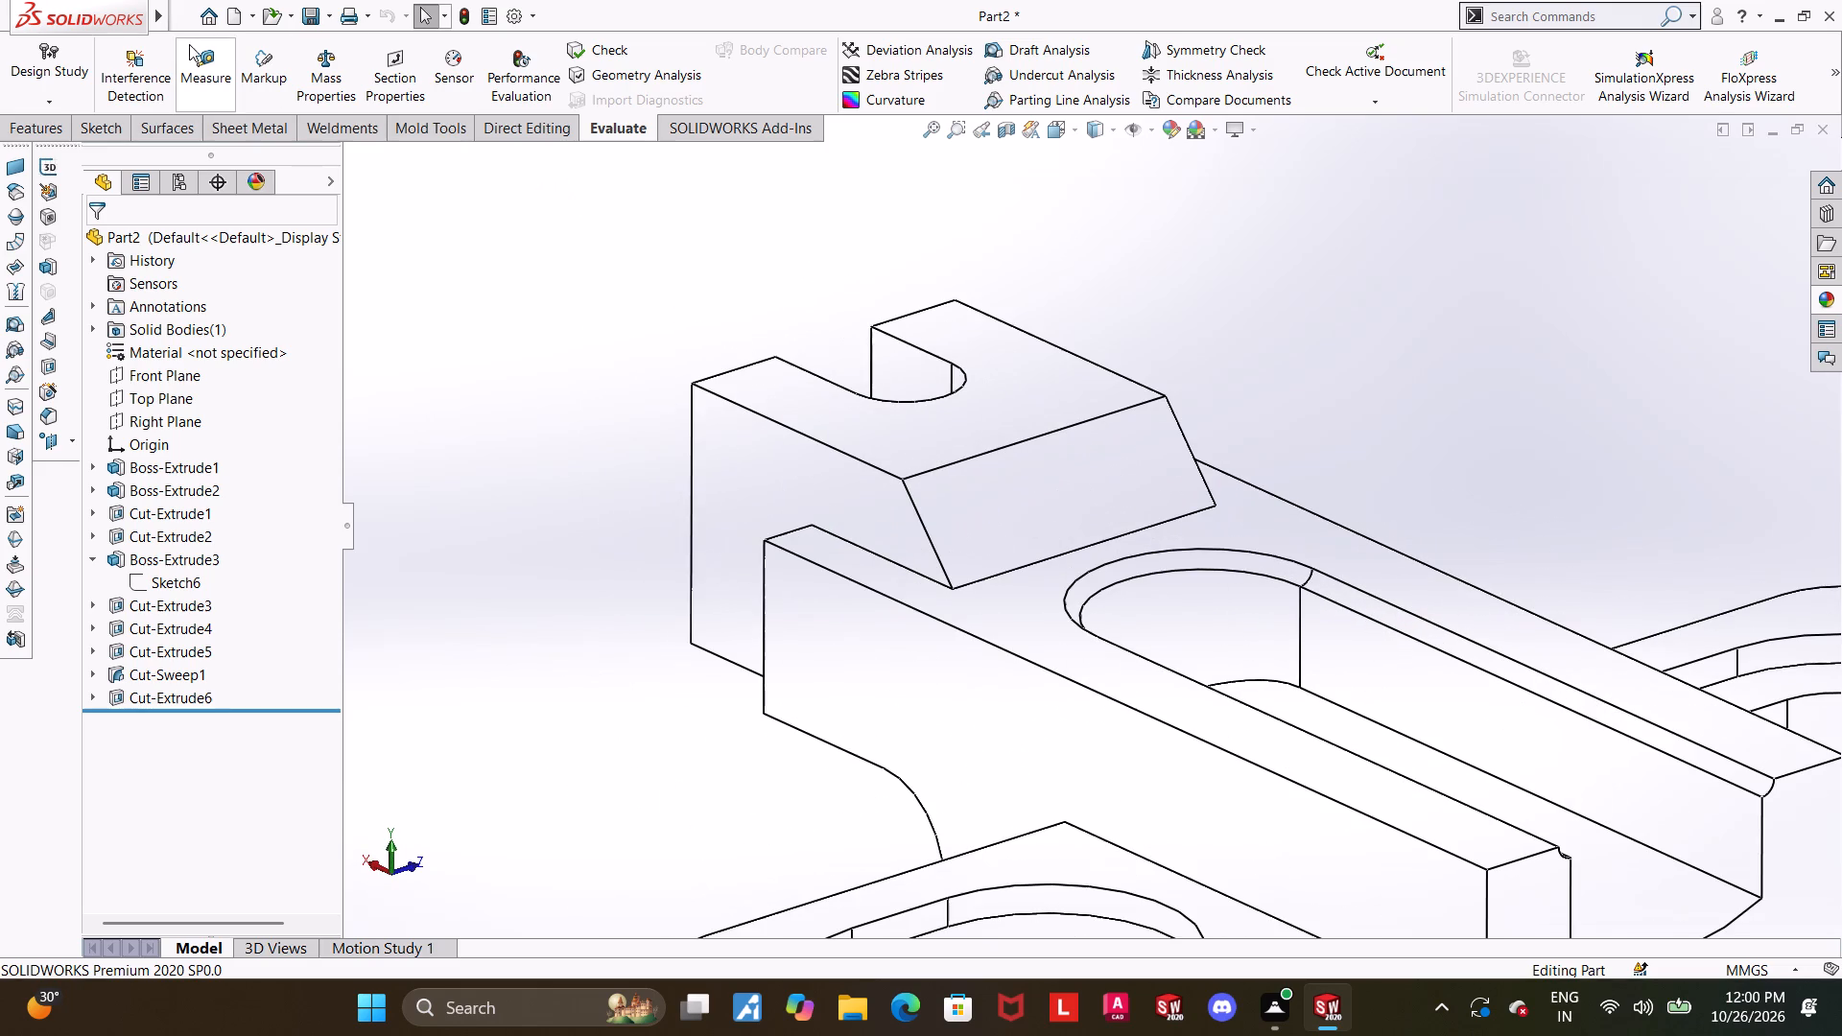
# Measure the distance between the two opposite outer side faces of the hooked end.
pyautogui.click(200, 51)
pyautogui.click(738, 484)
pyautogui.moveTo(930, 387); pyautogui.dragTo(835, 504, button='middle')
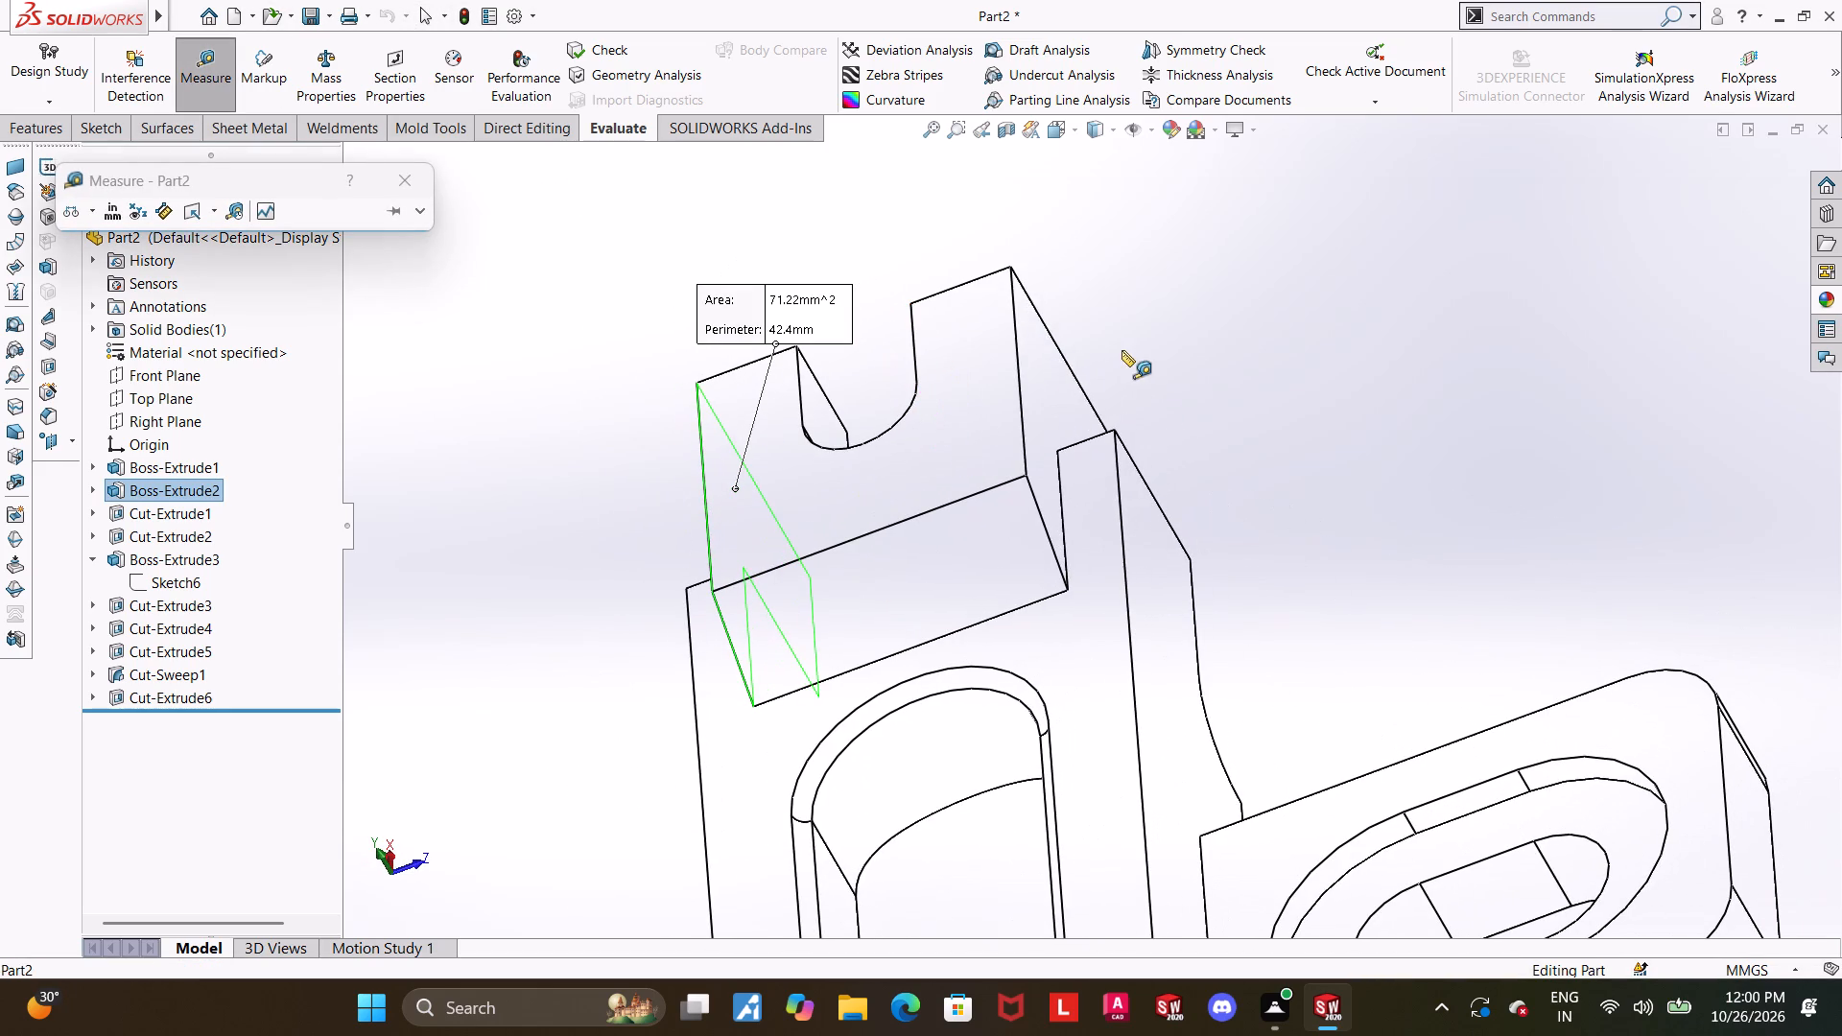
pyautogui.click(1054, 396)
pyautogui.scroll(2, 1075, 397)
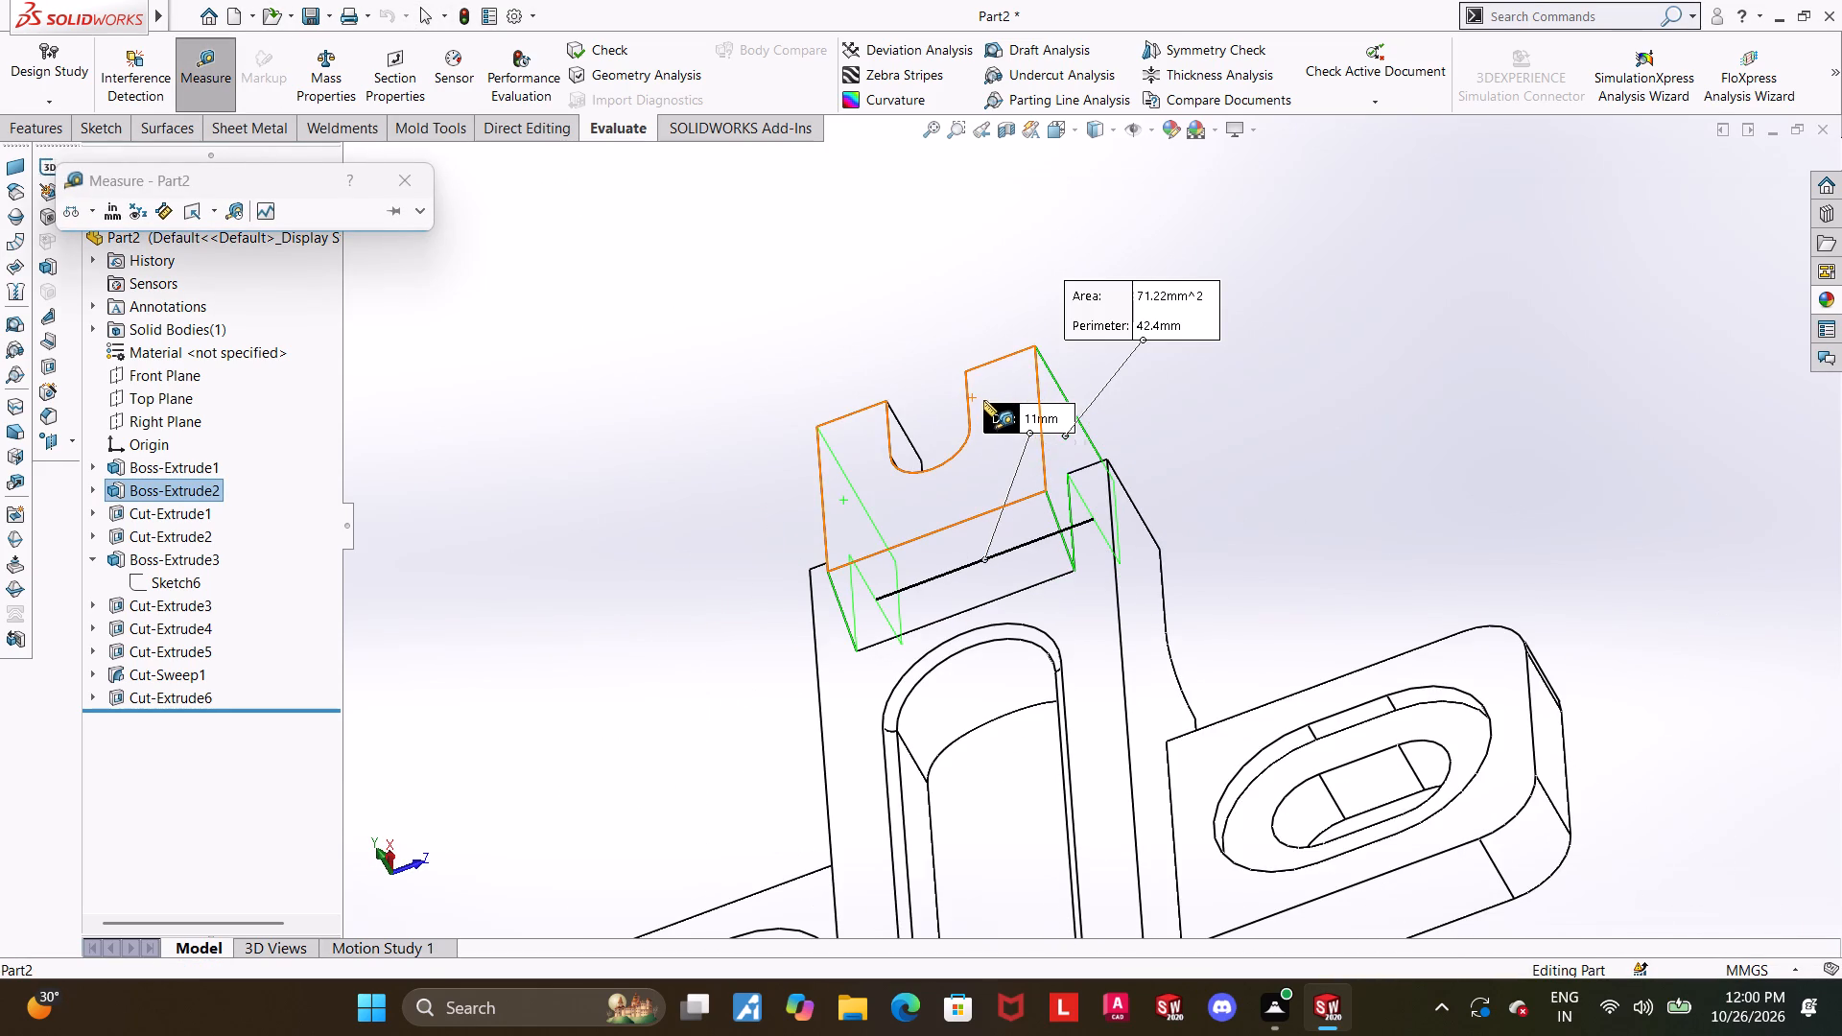
pyautogui.press('Escape')
pyautogui.scroll(2, 1005, 403)
pyautogui.scroll(-2, 991, 473)
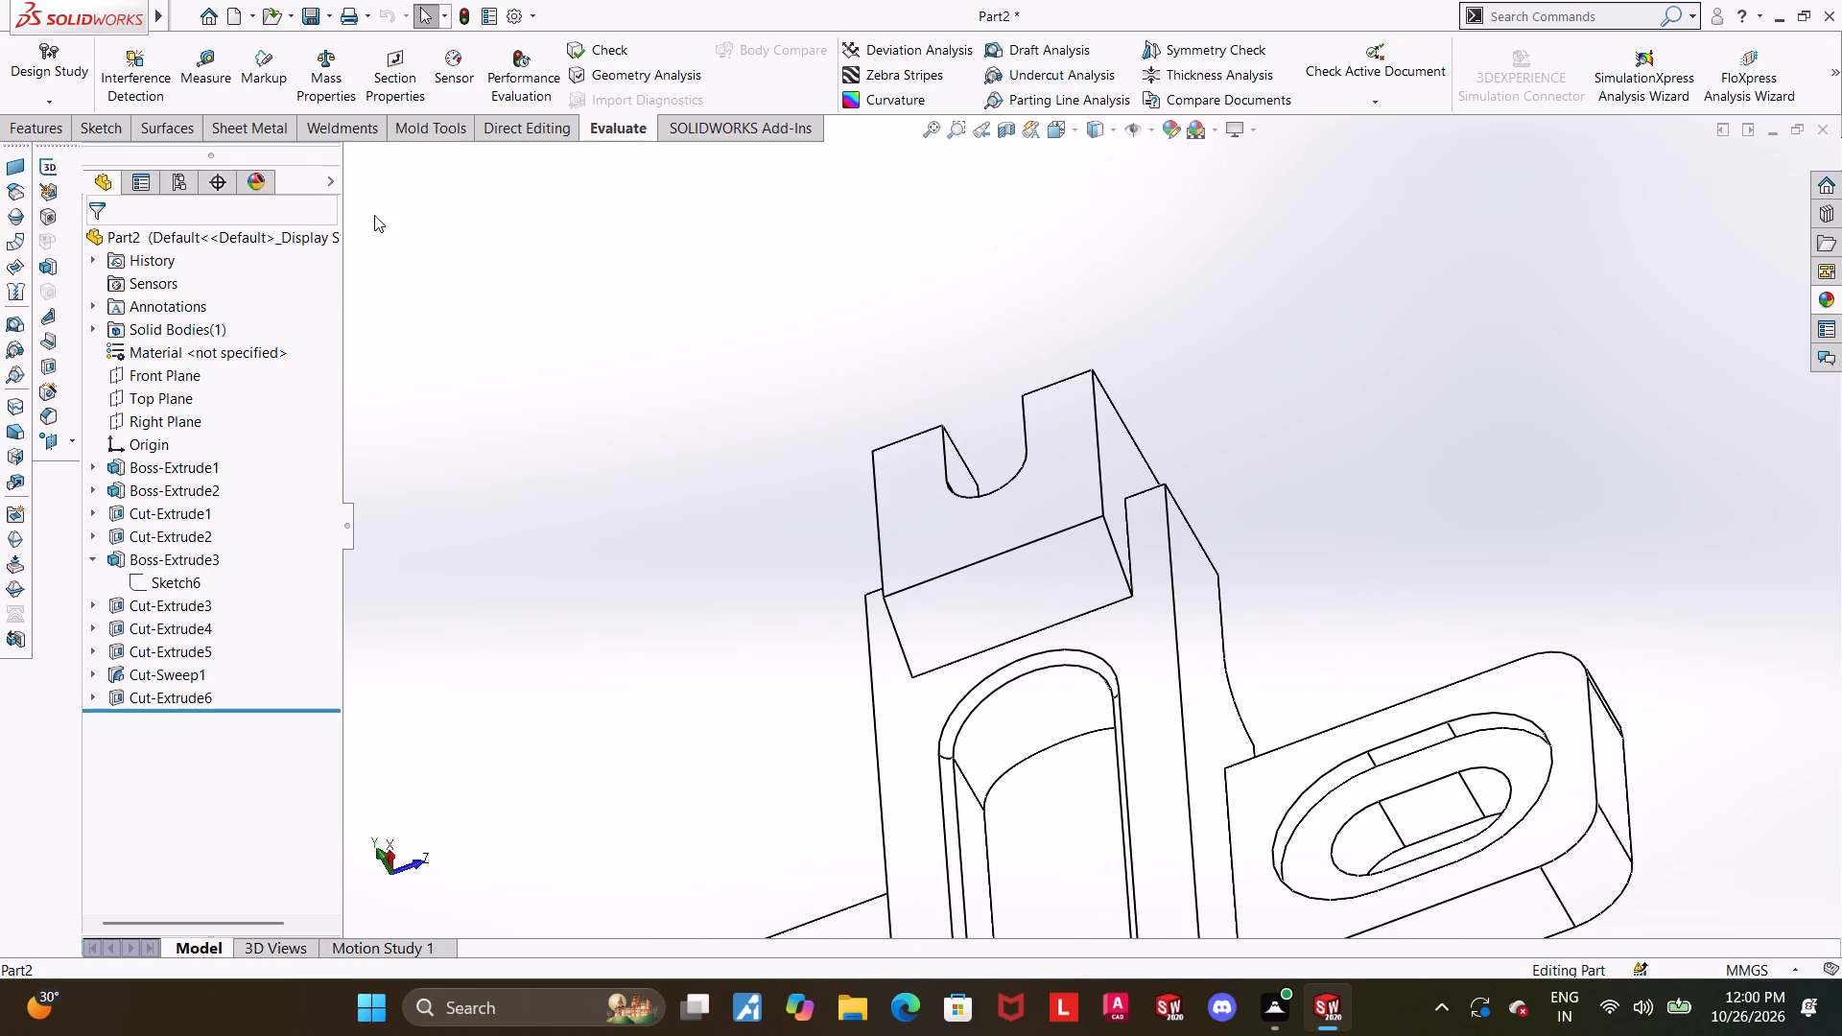
# Measure the radius of the rounded end wall inside the arced top slot.
pyautogui.click(183, 78)
pyautogui.click(1016, 703)
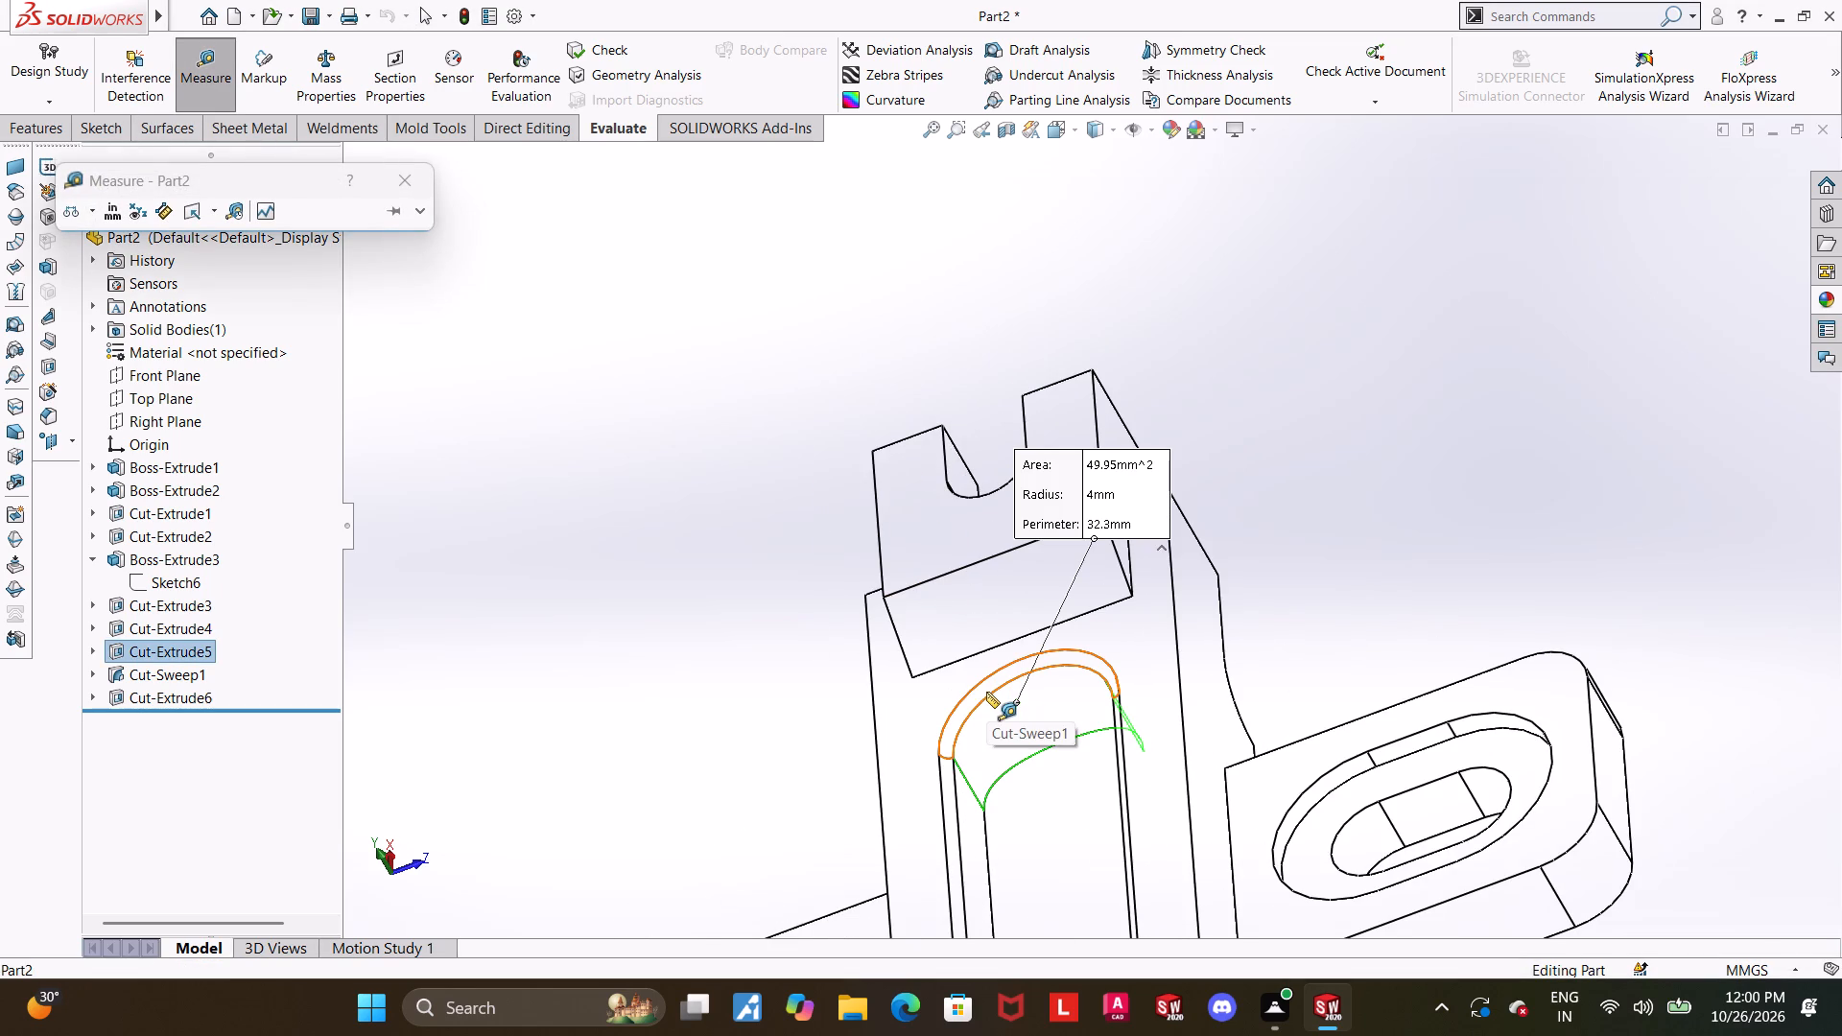
pyautogui.scroll(6, 1014, 660)
pyautogui.press('Escape')
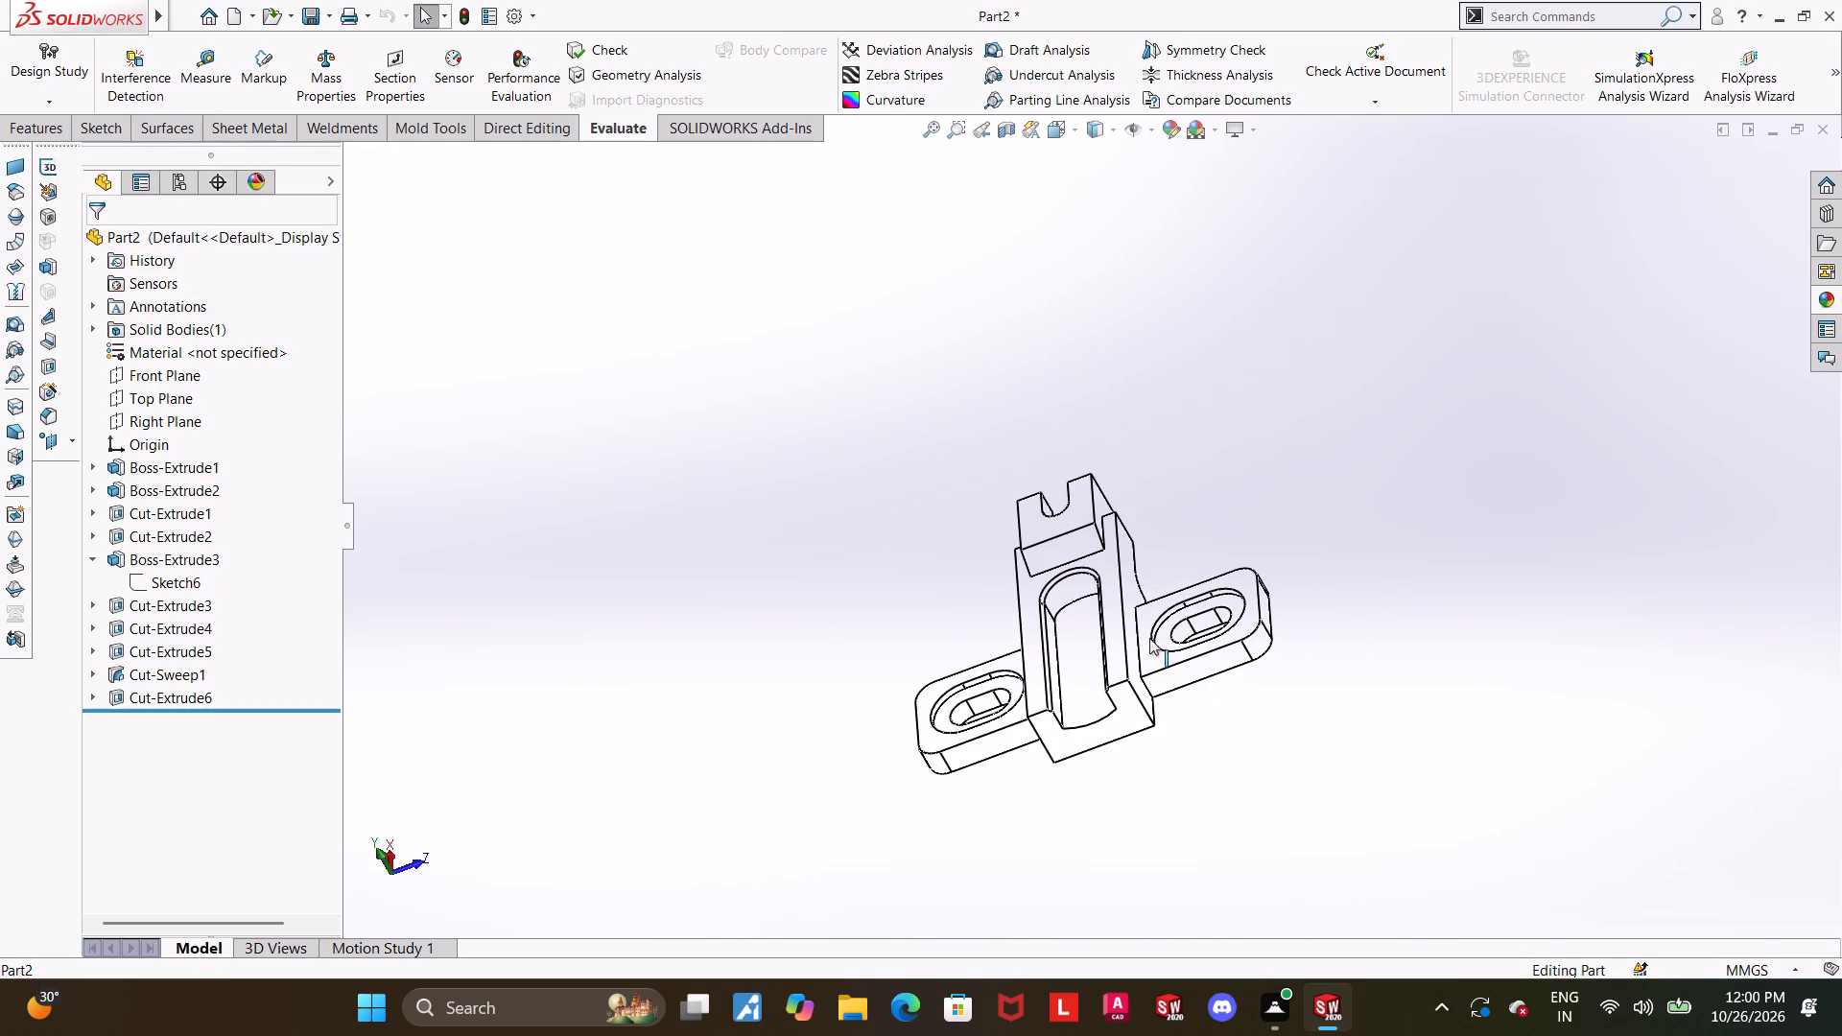
# Measure the radius of the outer arc edge of the rim around the top slot's rounded end.
pyautogui.scroll(-4, 1102, 572)
pyautogui.scroll(-3, 1068, 701)
pyautogui.scroll(-2, 873, 499)
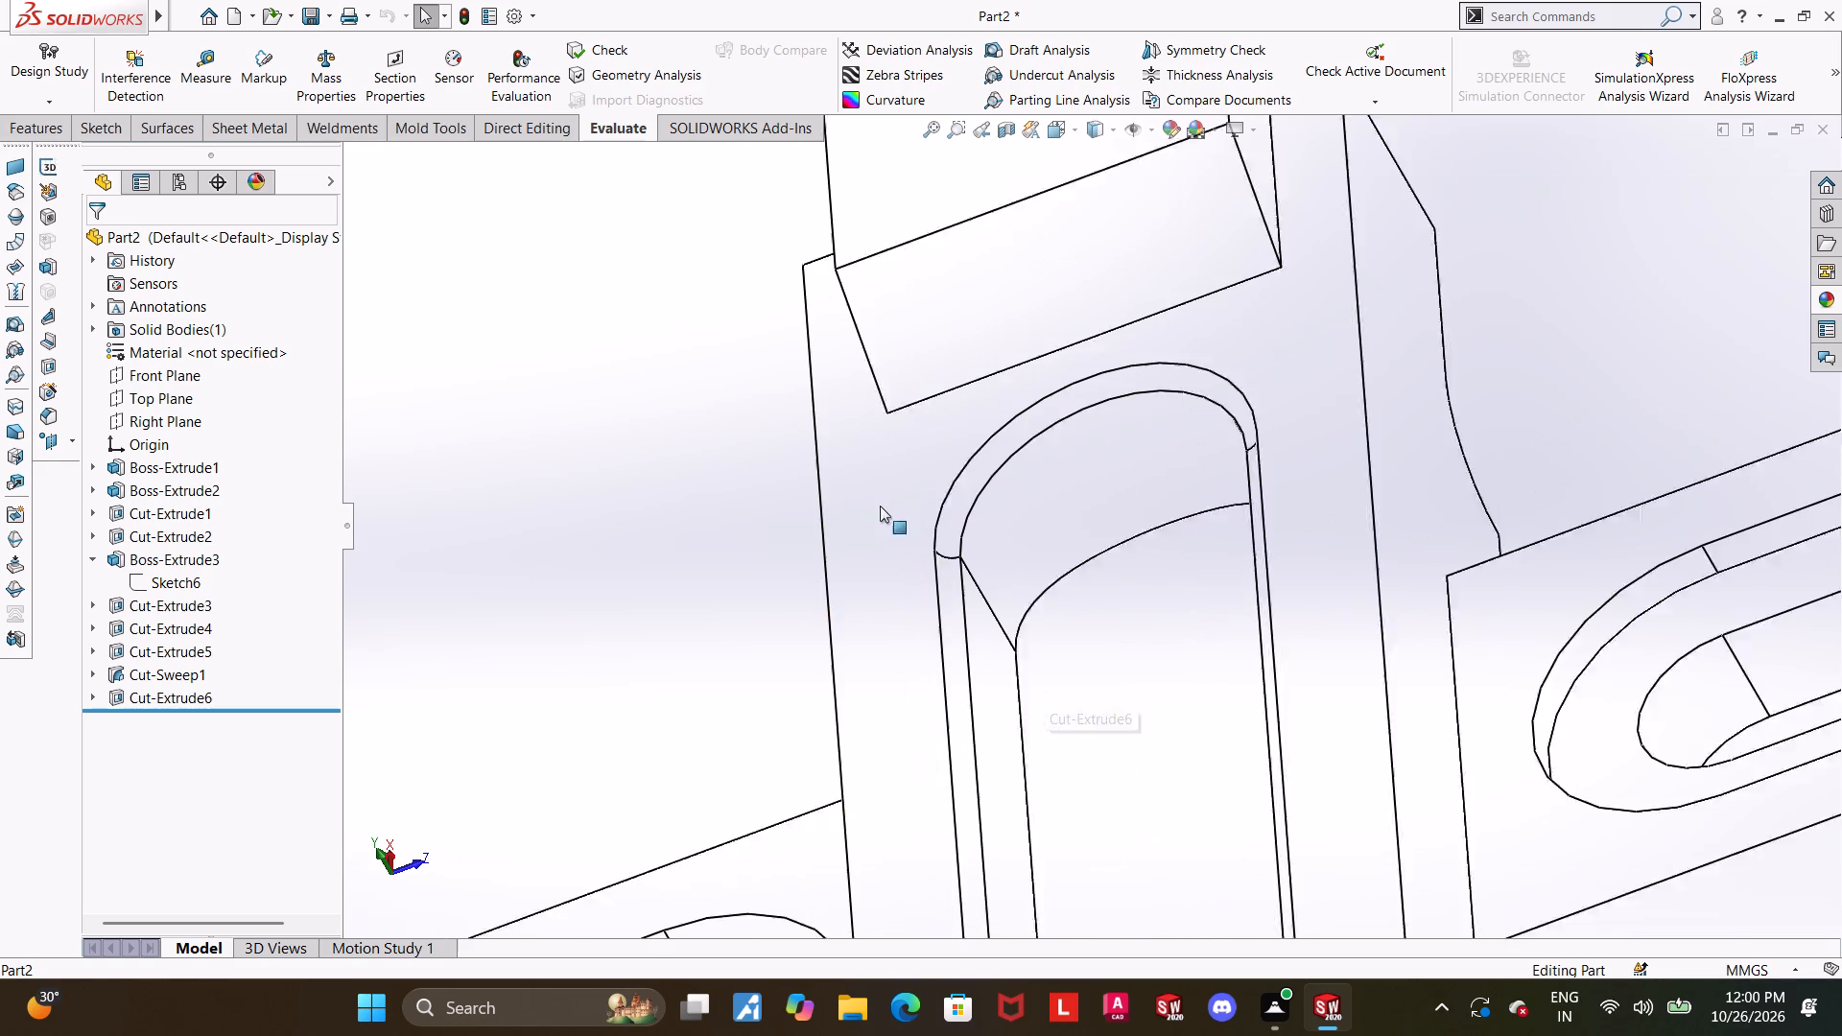
pyautogui.scroll(-1, 880, 506)
pyautogui.click(186, 39)
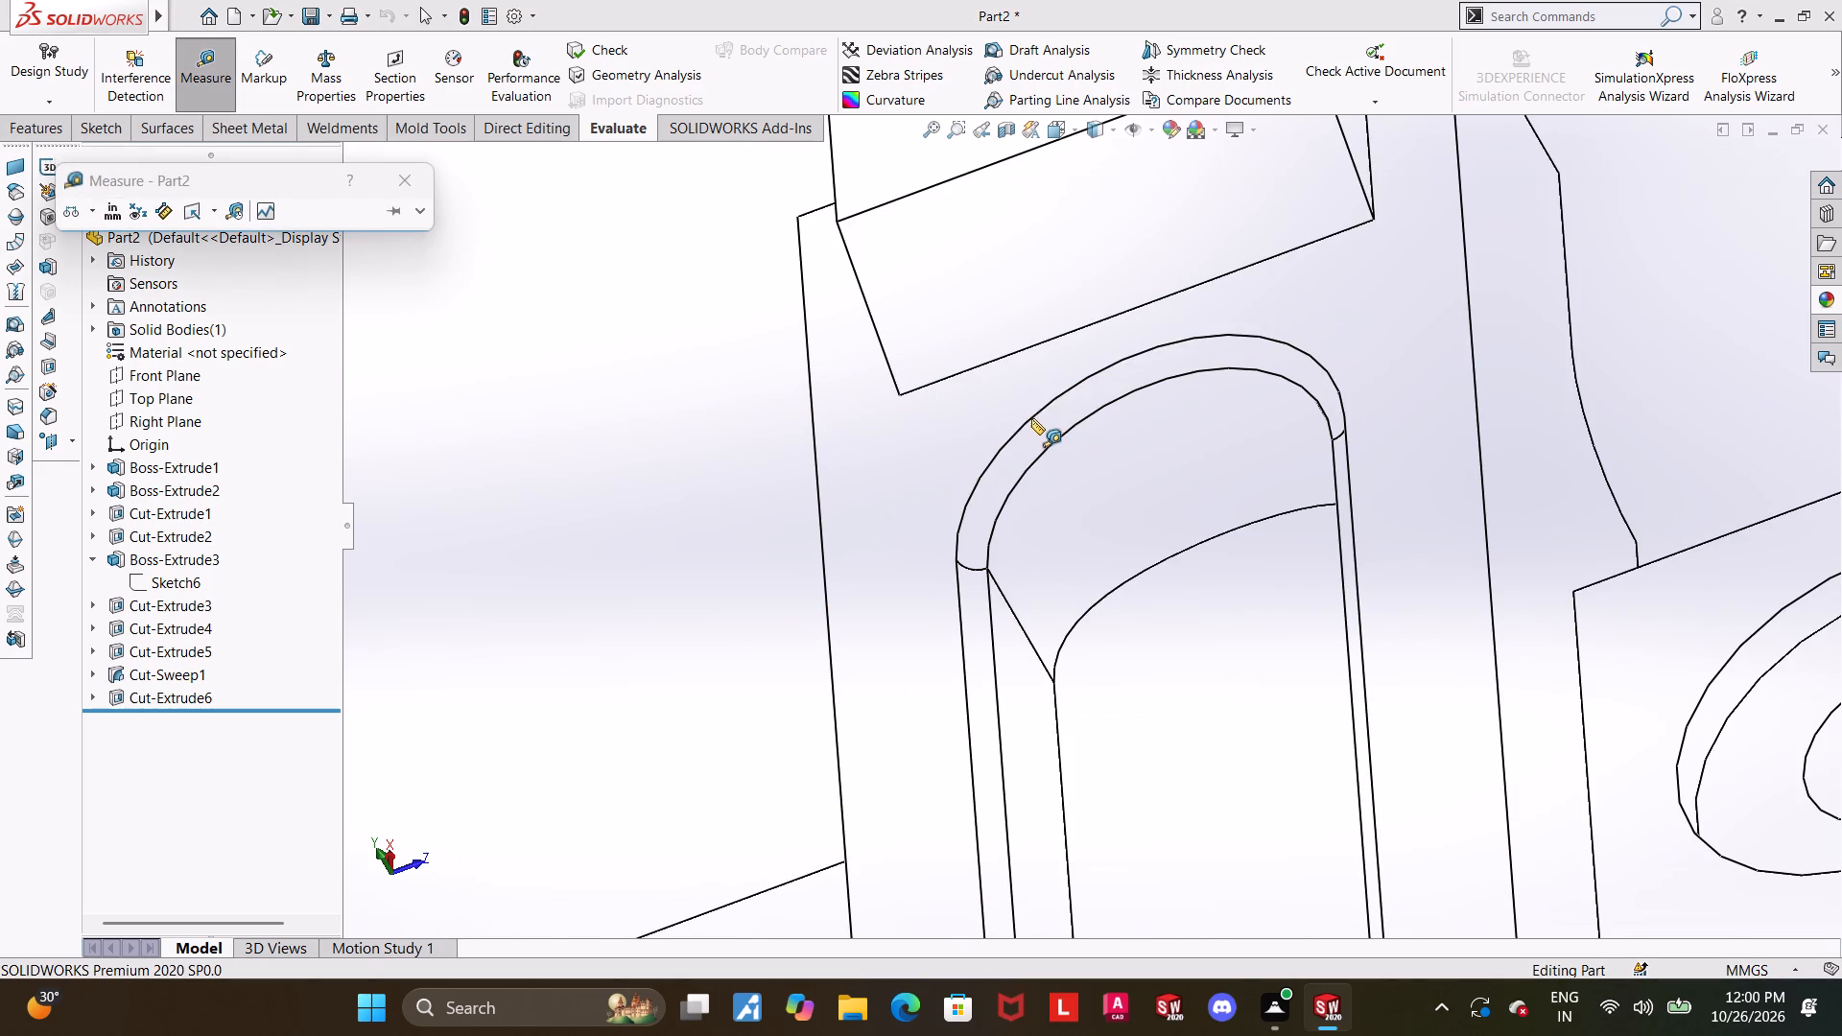
pyautogui.click(1030, 416)
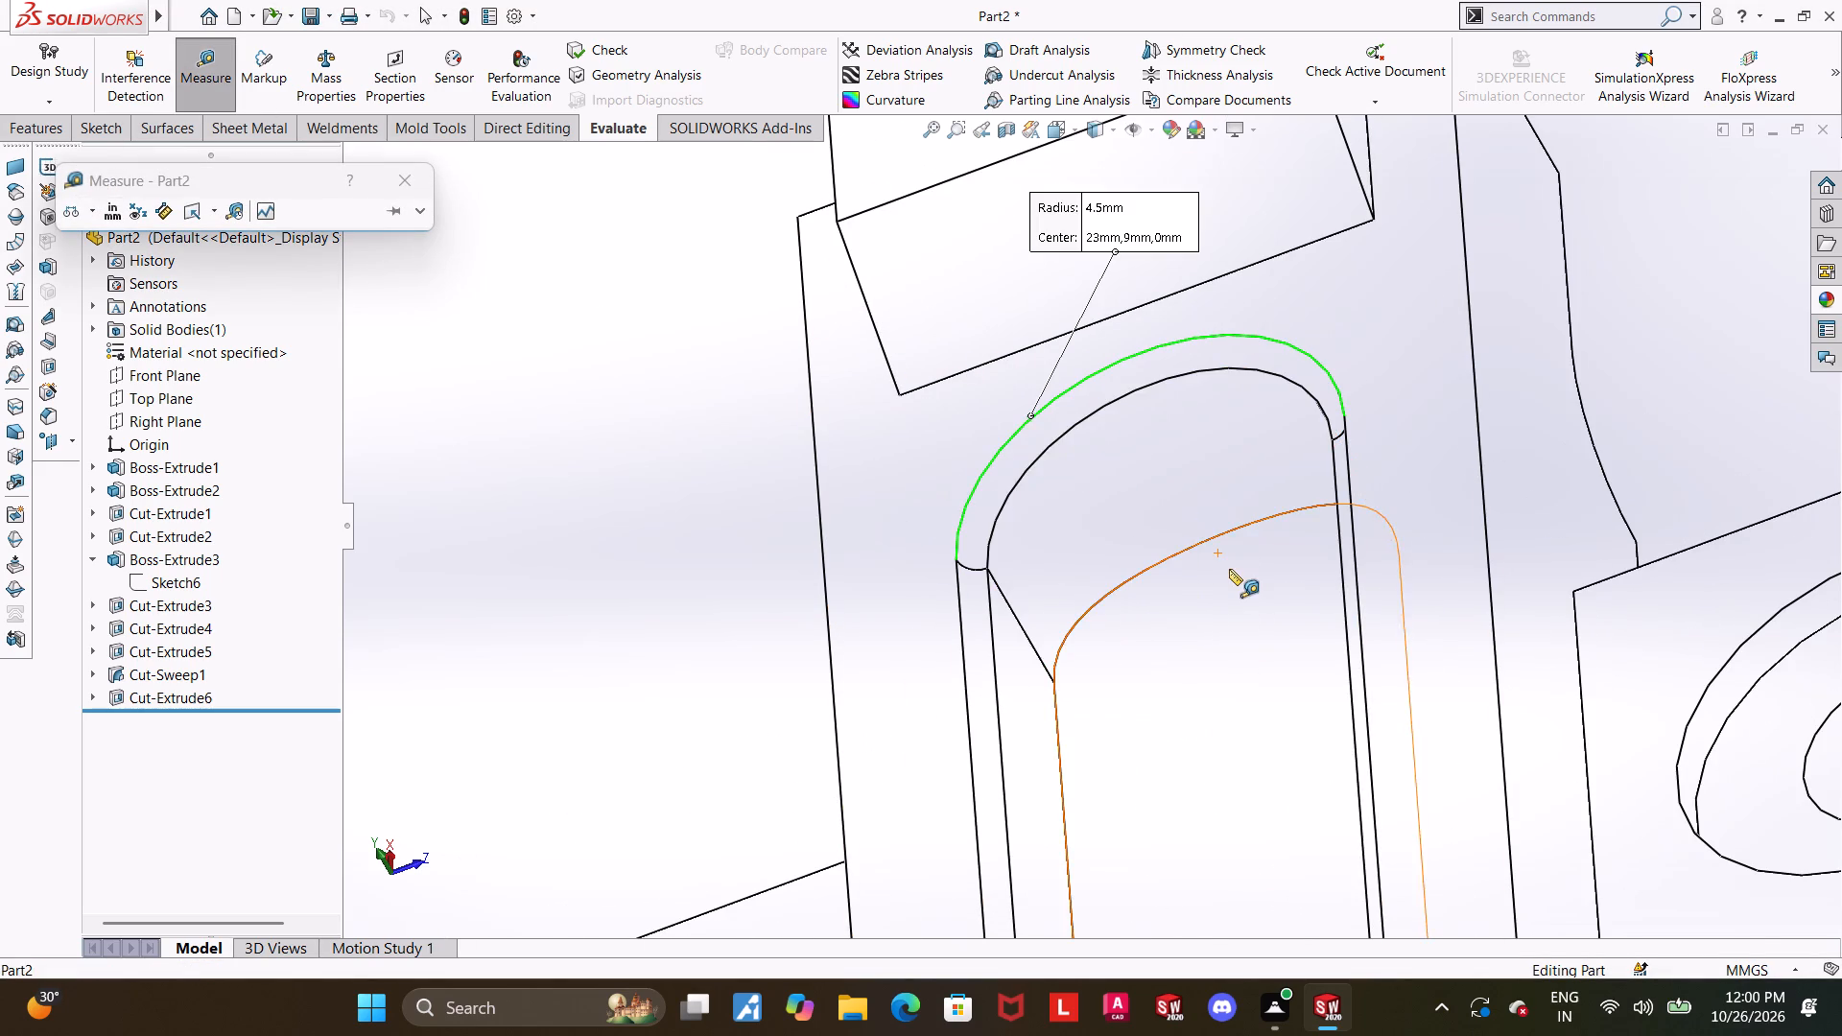
pyautogui.scroll(4, 1232, 567)
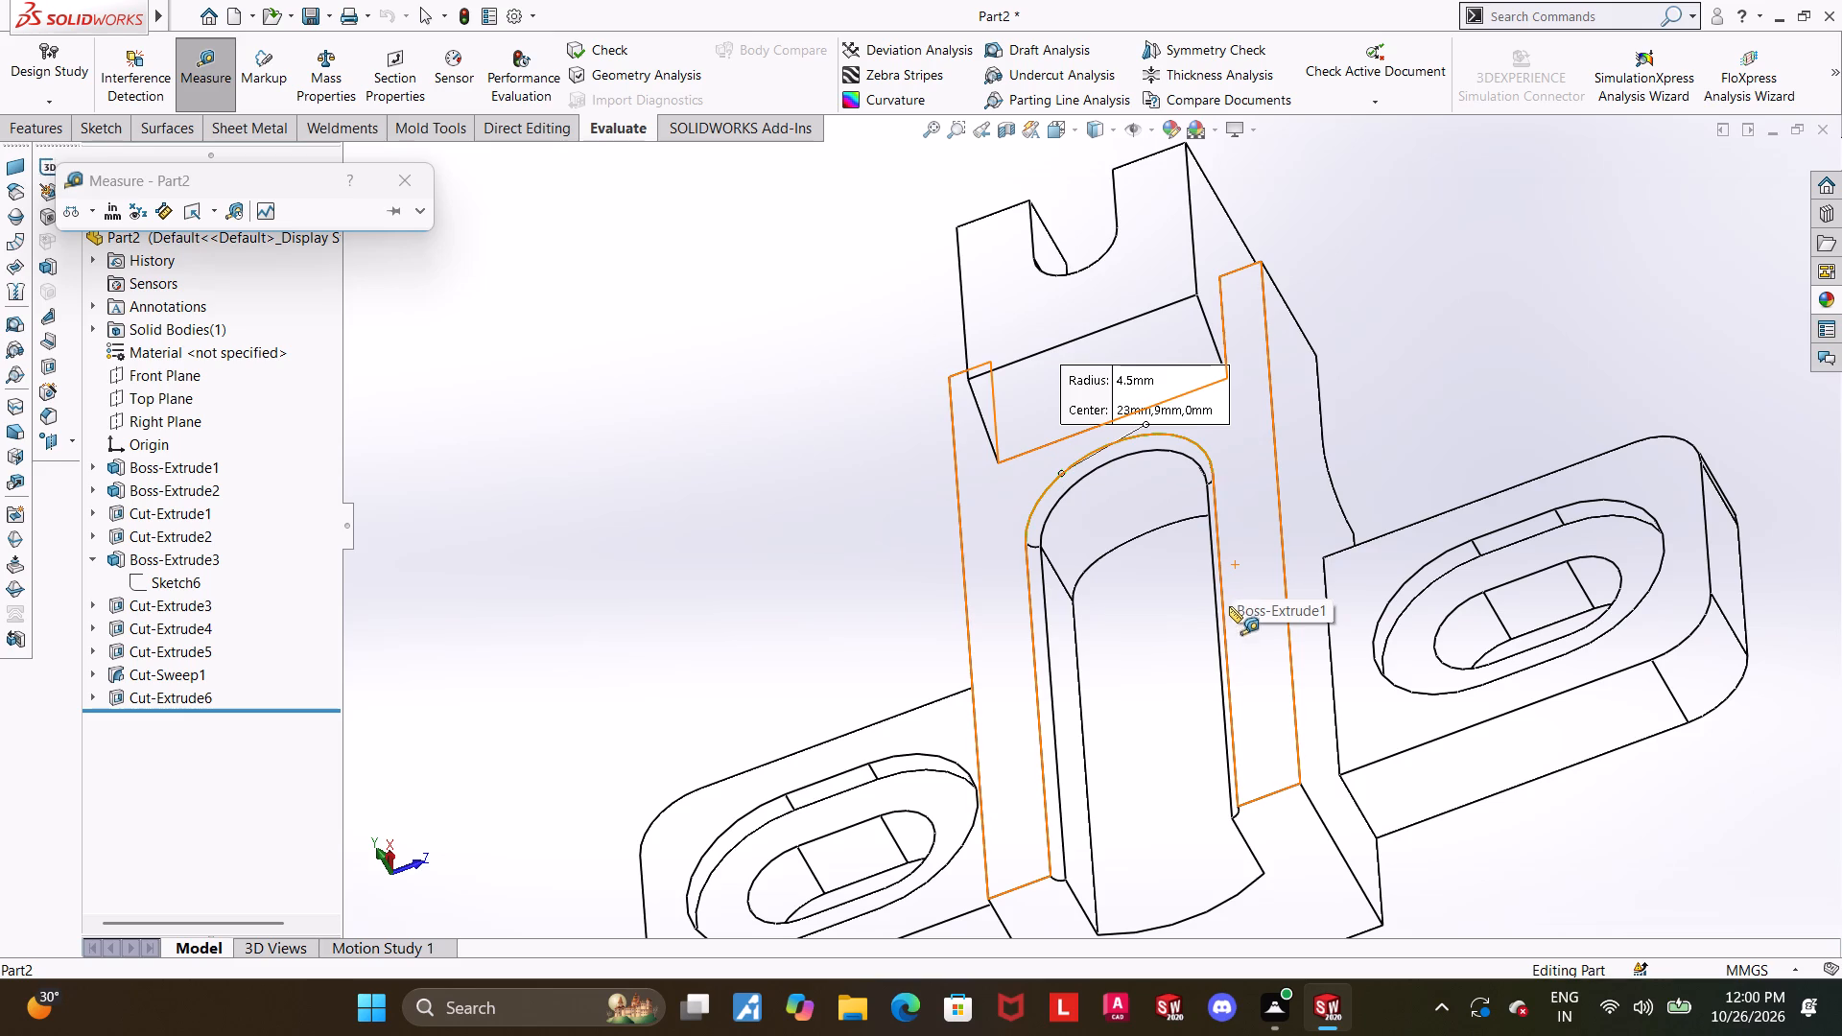
pyautogui.click(1379, 397)
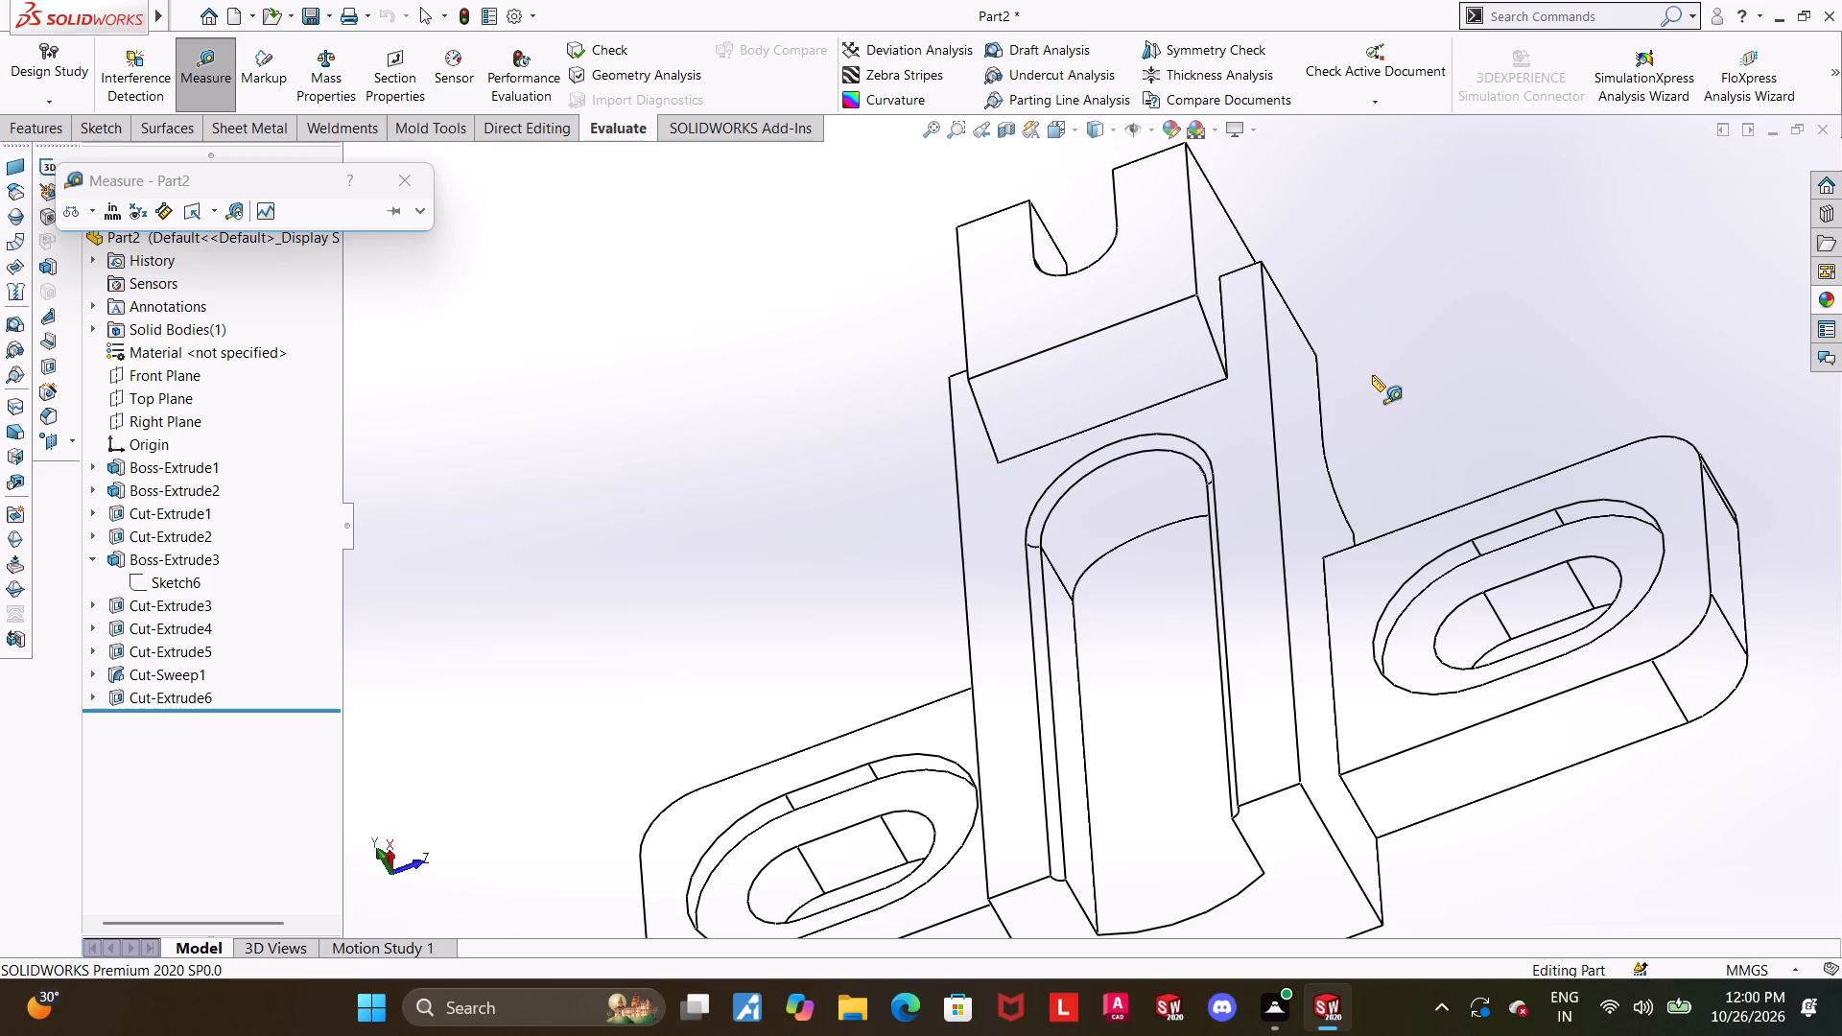
# Show the part in Left view and measure the swept rim face at the top slot's rounded end.
pyautogui.moveTo(1344, 387); pyautogui.dragTo(1390, 369, button='middle')
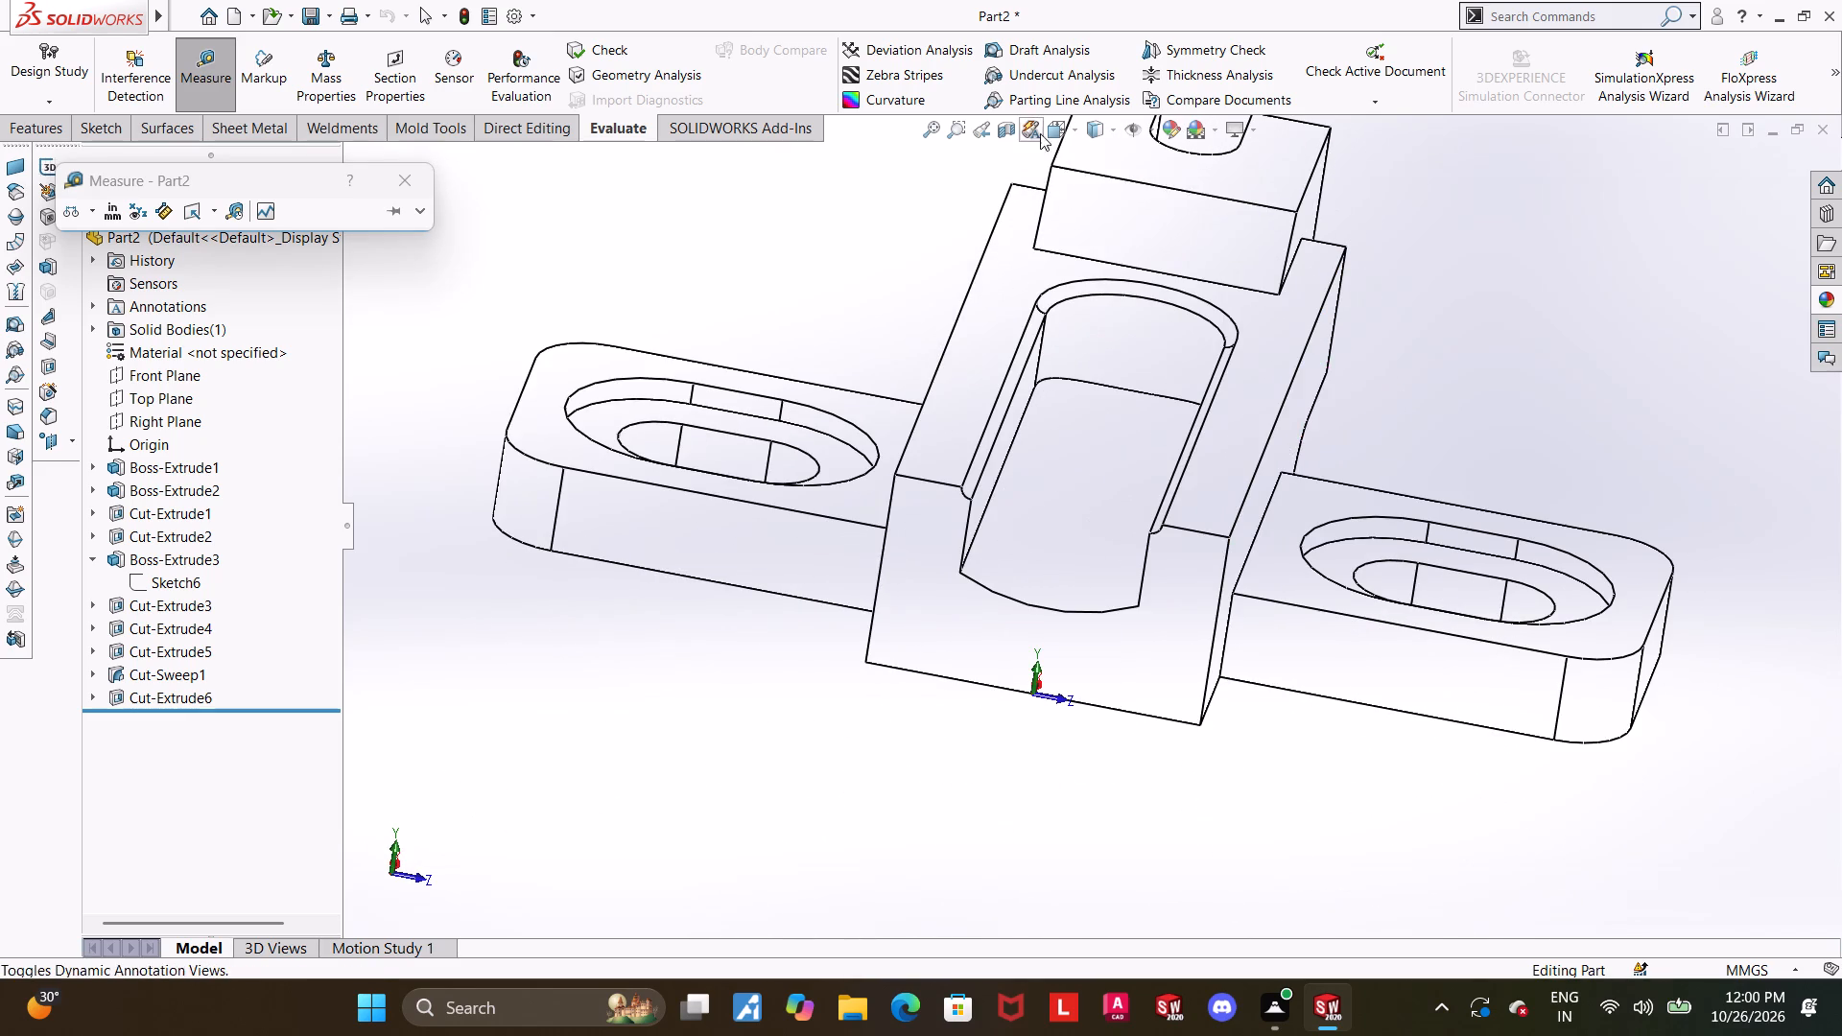
pyautogui.click(1051, 130)
pyautogui.click(834, 743)
pyautogui.scroll(-4, 1133, 481)
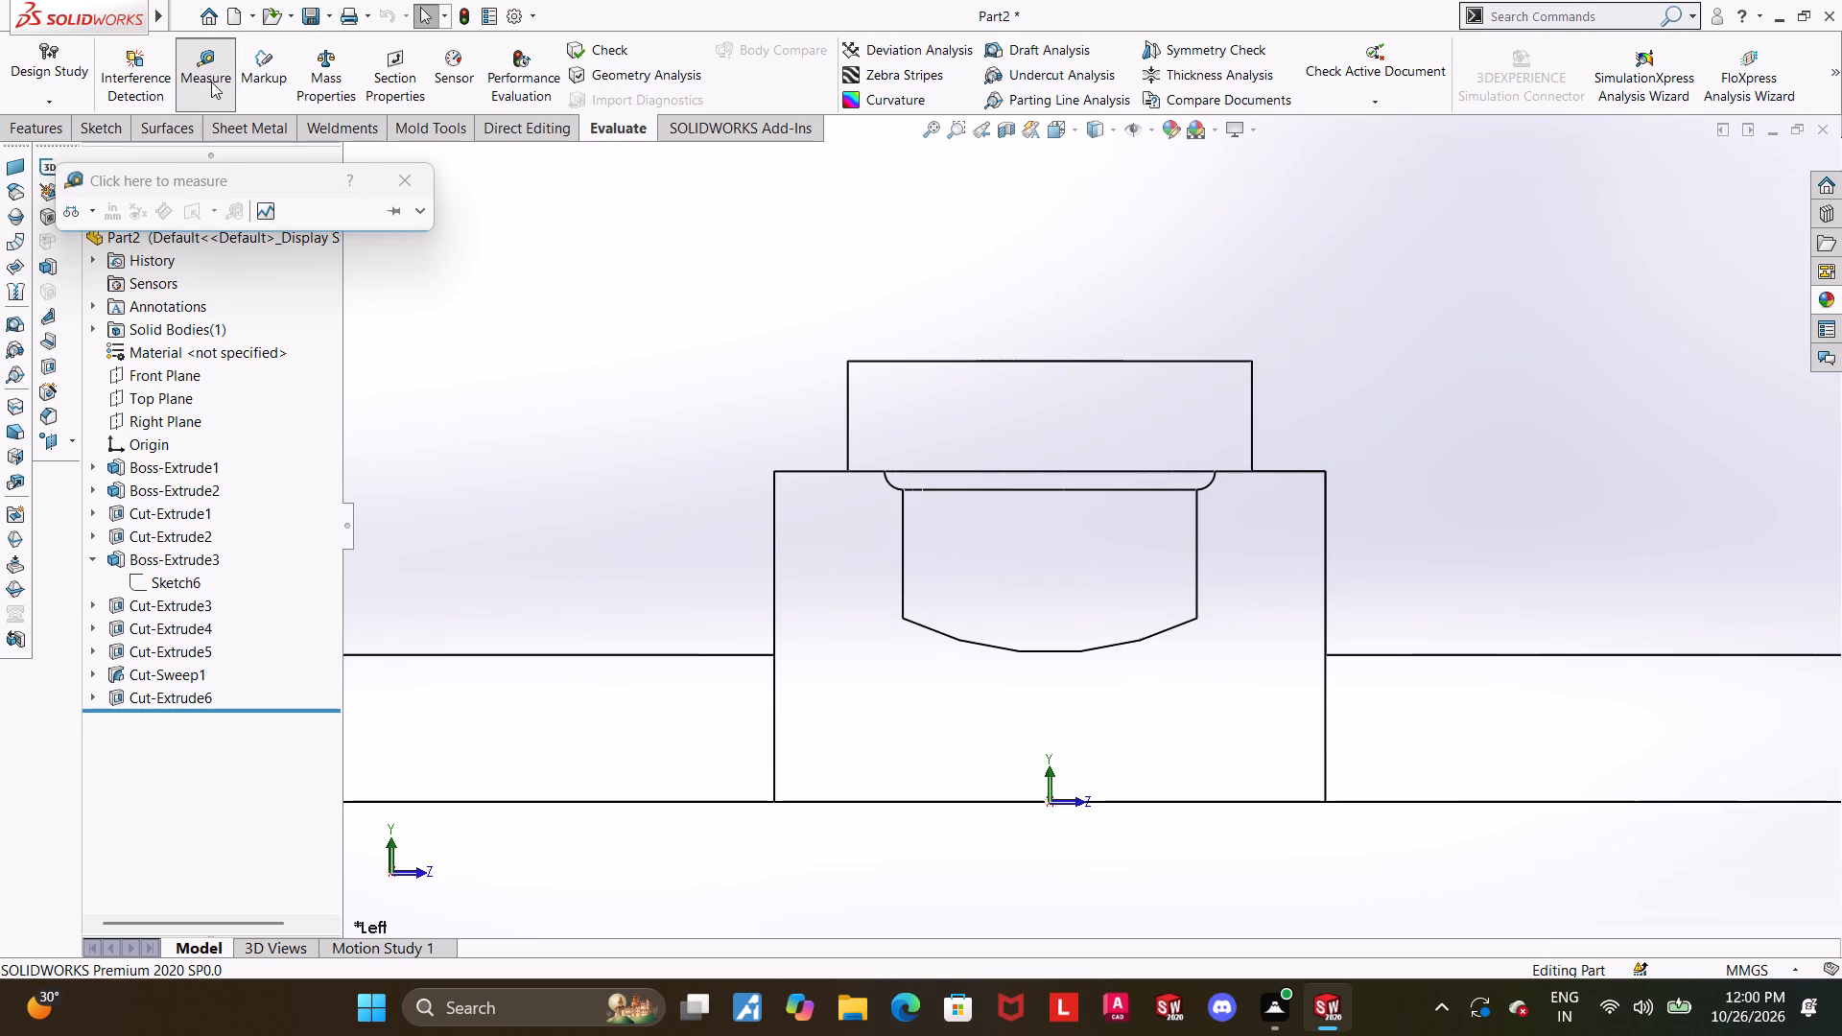
pyautogui.press('Escape')
pyautogui.press('Escape')
pyautogui.press('Escape')
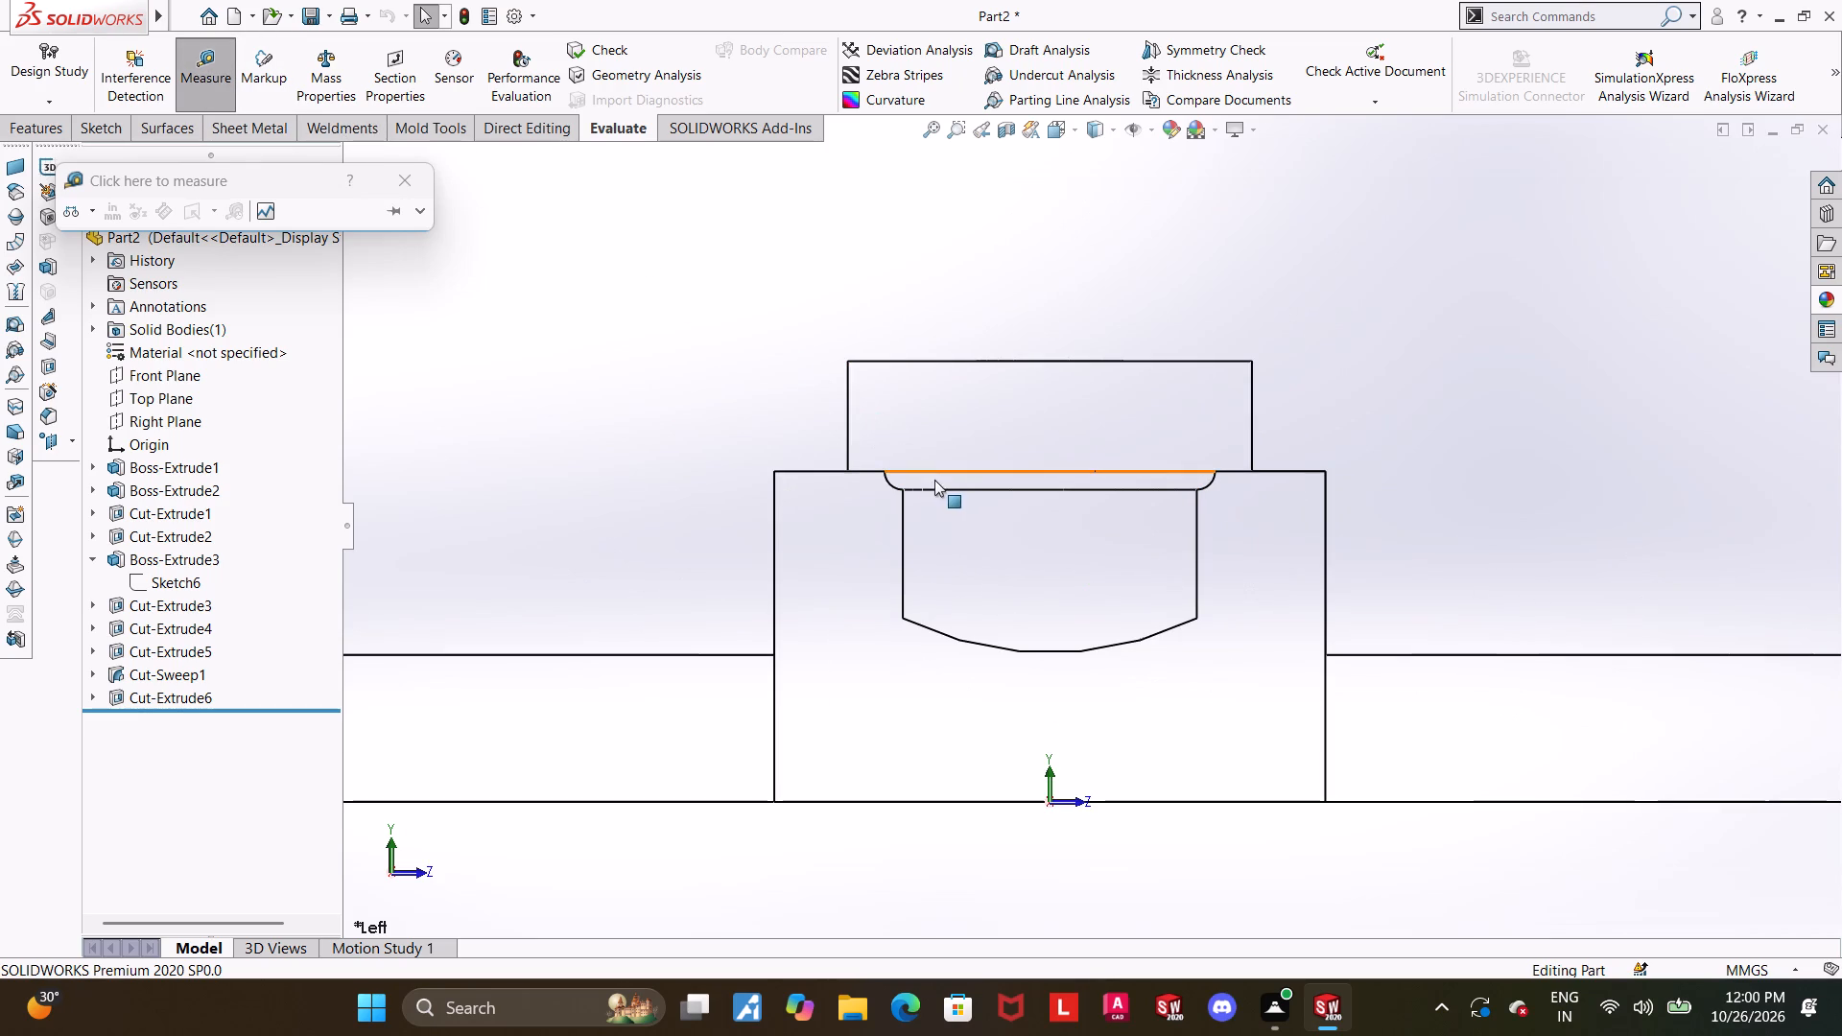
pyautogui.press('Escape')
pyautogui.click(394, 185)
pyautogui.click(214, 68)
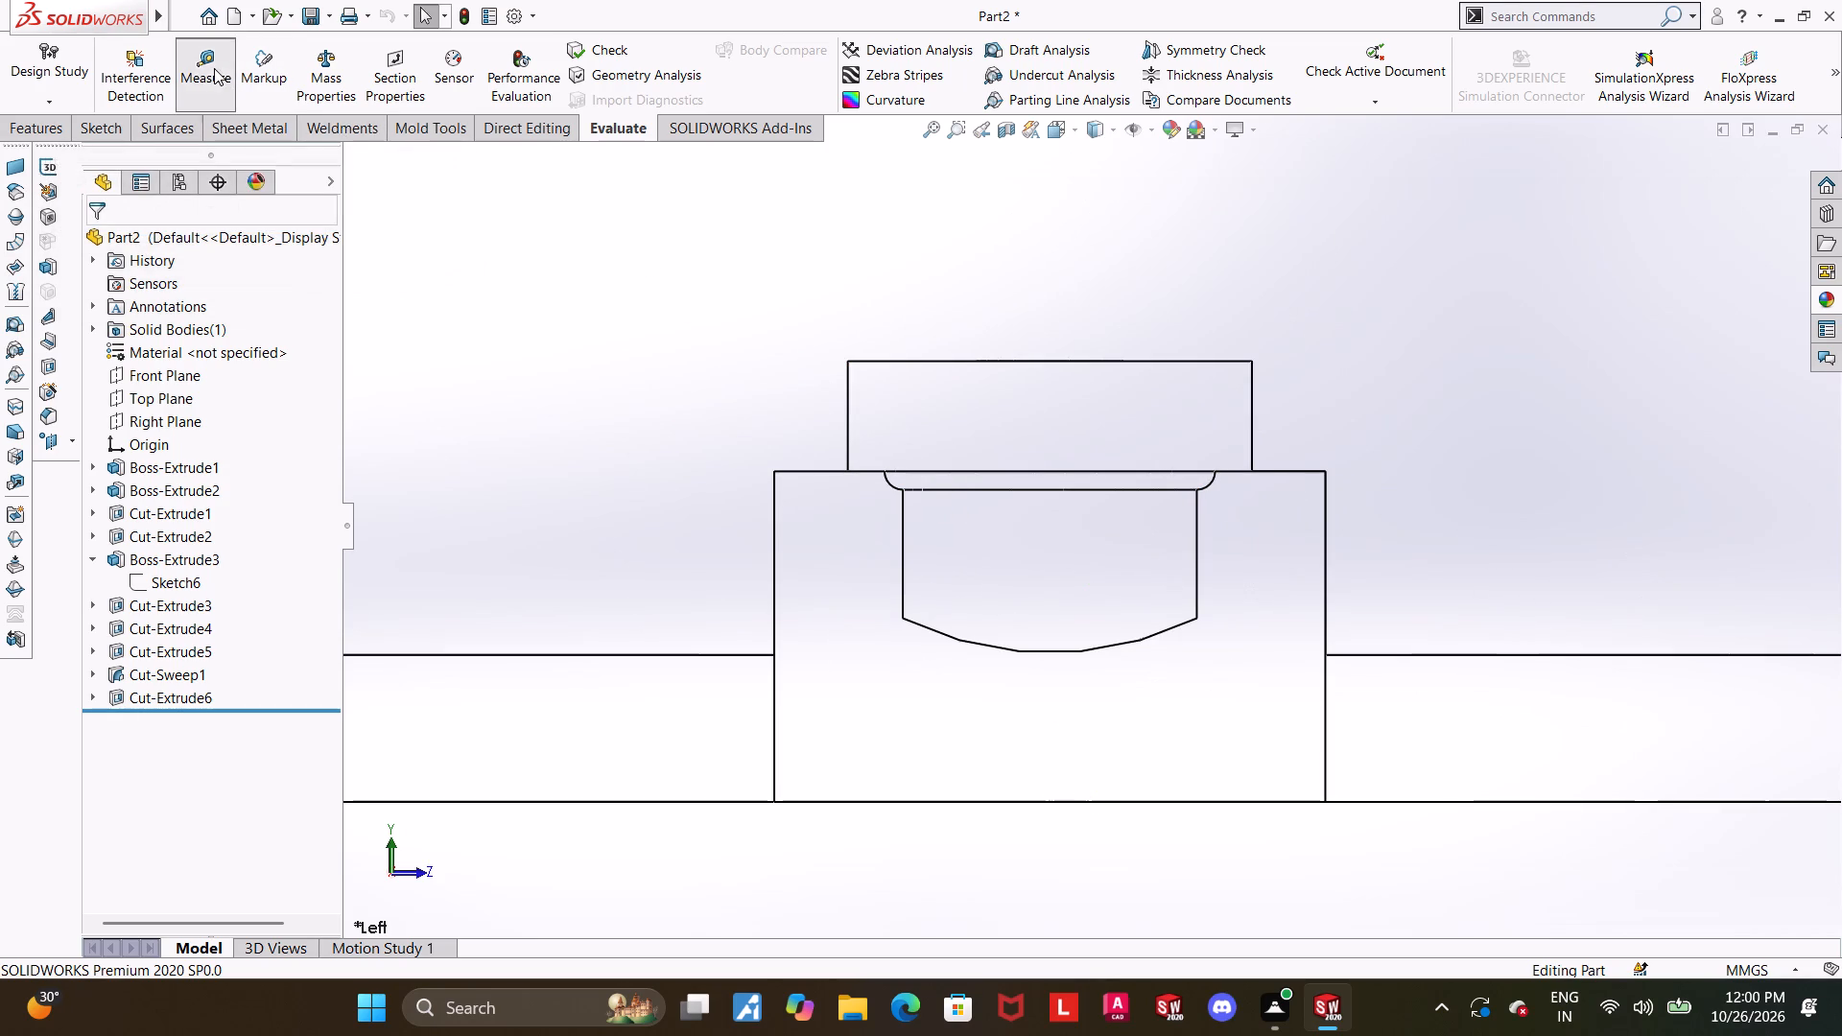
pyautogui.click(1000, 481)
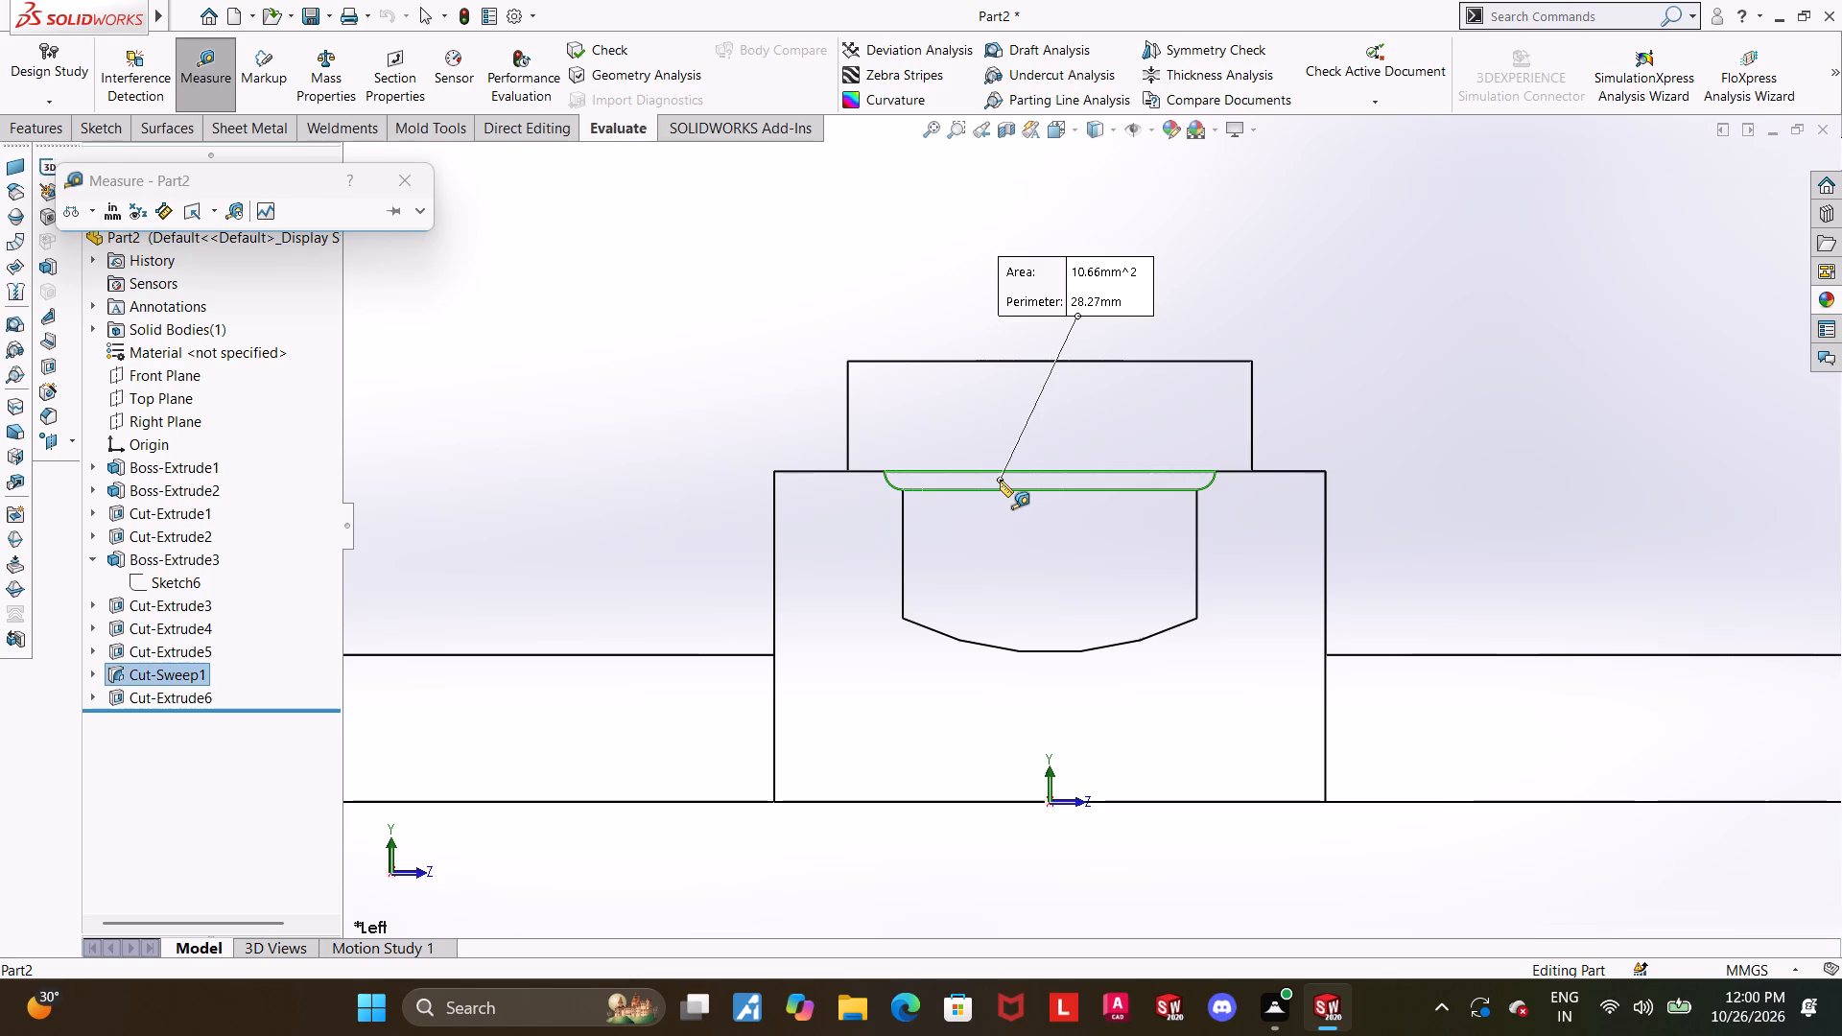
pyautogui.press('Escape')
# Measure the radius of the straight swept rim face along the top slot's long side.
pyautogui.moveTo(911, 407); pyautogui.dragTo(842, 520, button='middle')
pyautogui.click(221, 82)
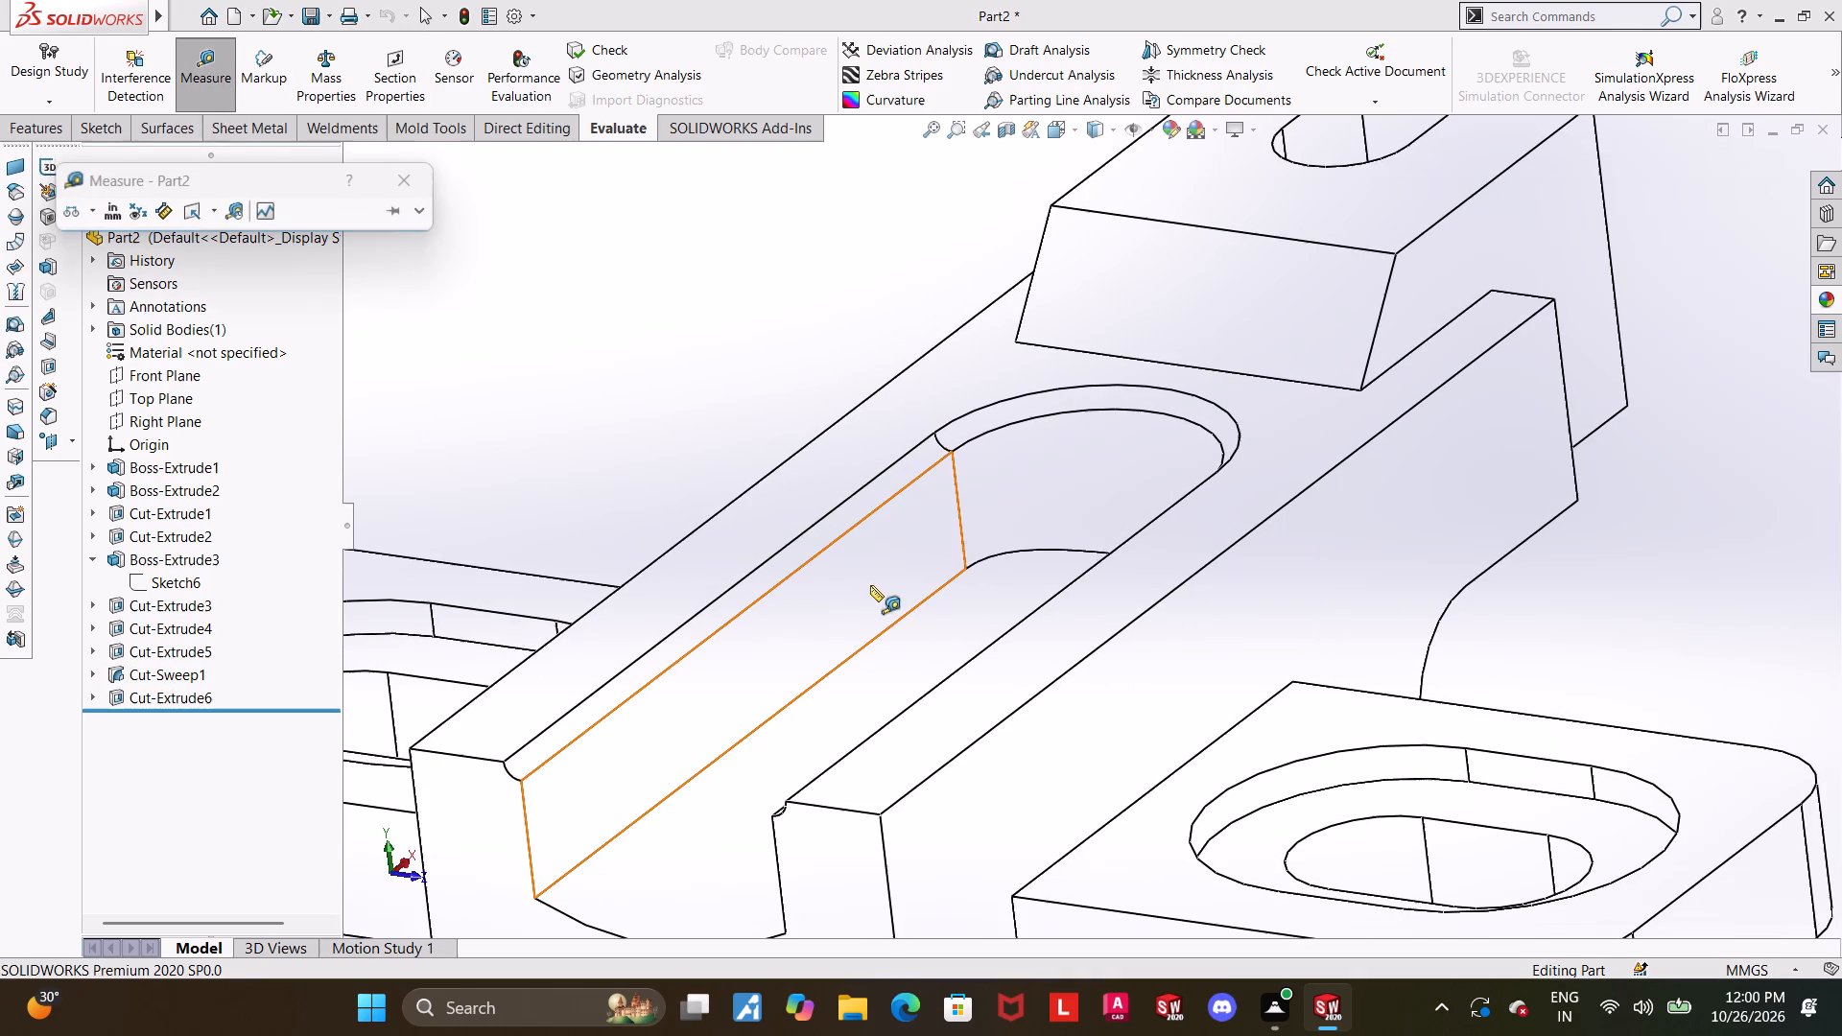
pyautogui.click(804, 550)
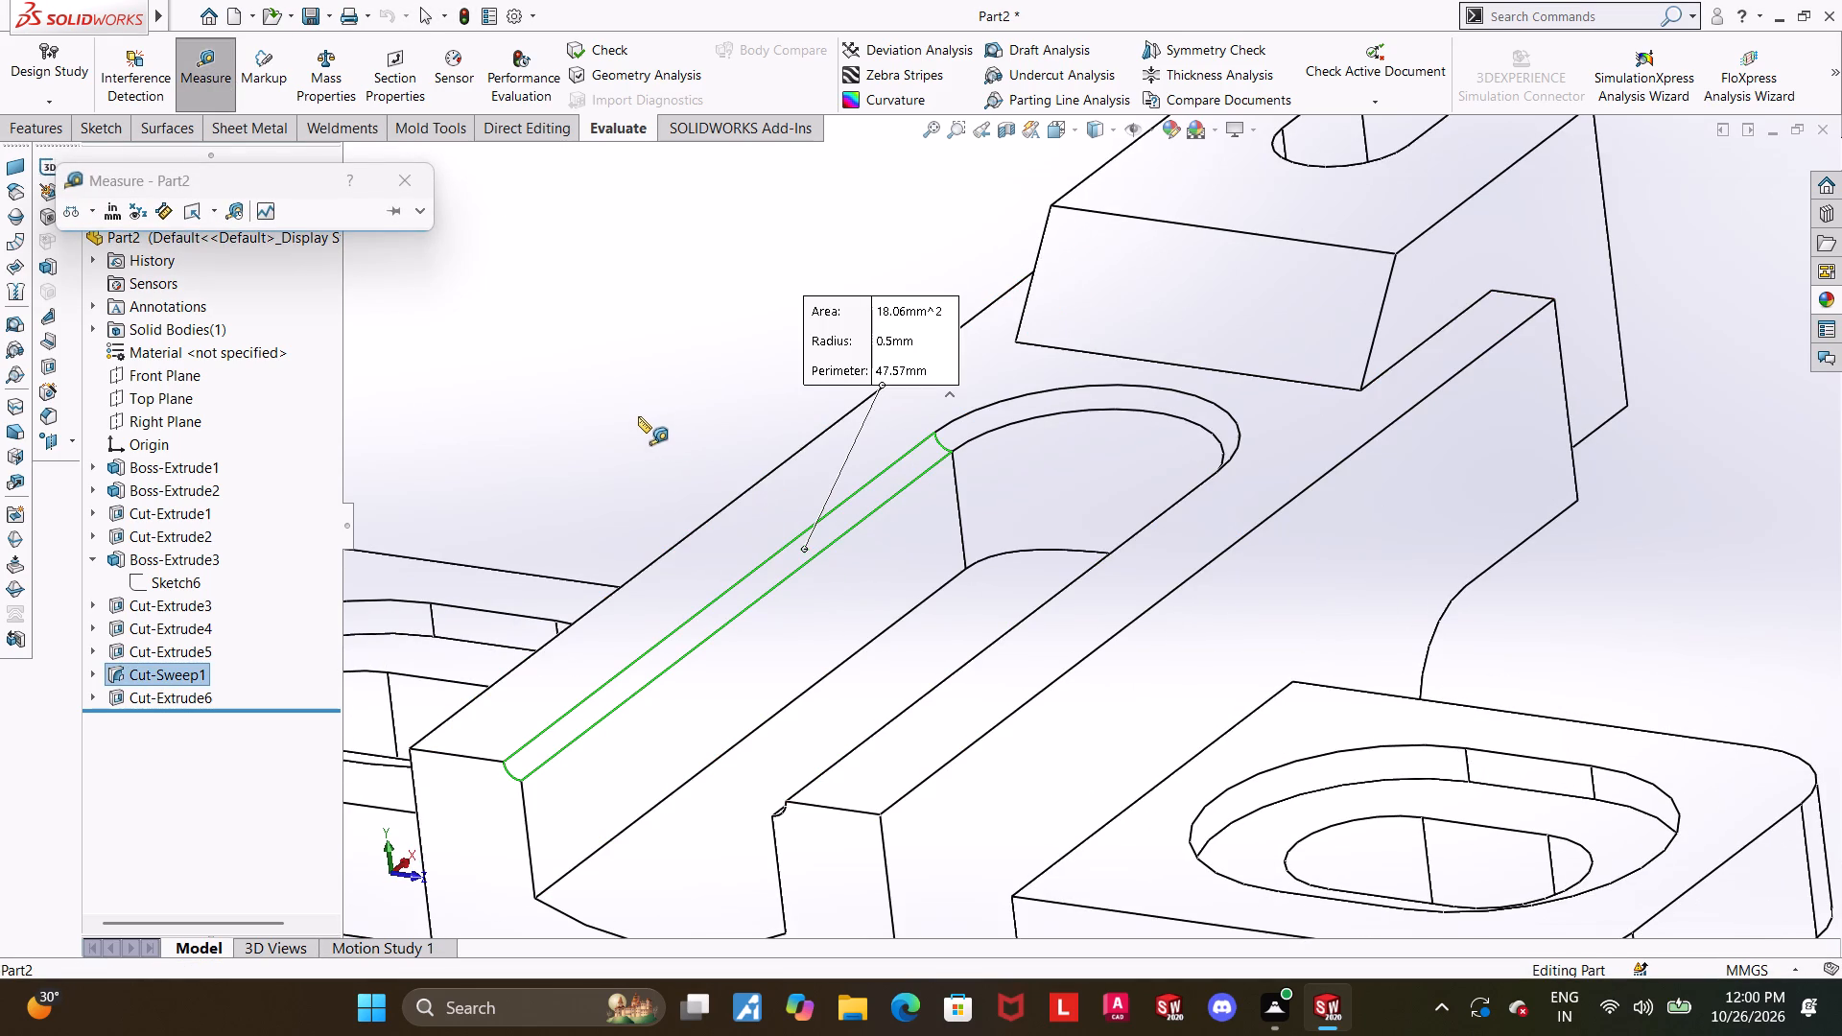
pyautogui.press('Escape')
pyautogui.press('Escape')
# Edit the swept cut around the top slot's rim, setting its circular profile diameter to 2 mm.
pyautogui.click(117, 674)
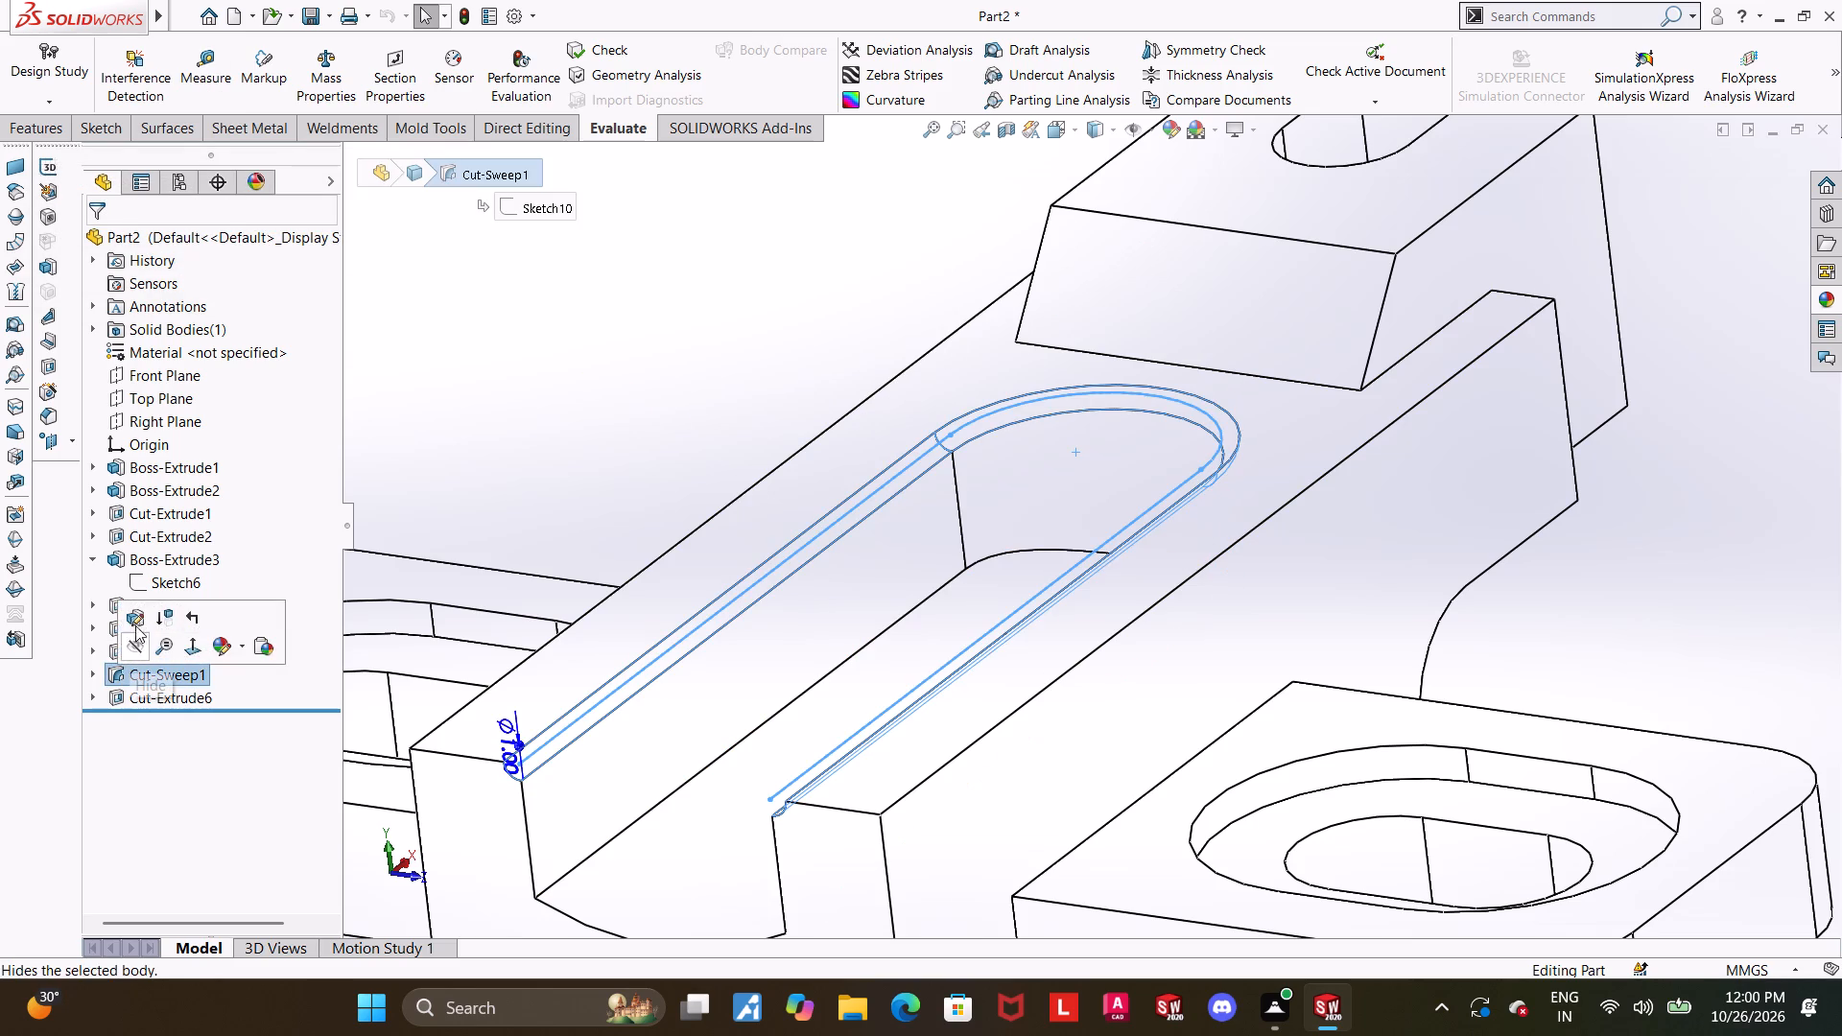
pyautogui.click(143, 612)
pyautogui.moveTo(195, 416); pyautogui.dragTo(96, 416)
pyautogui.press('2')
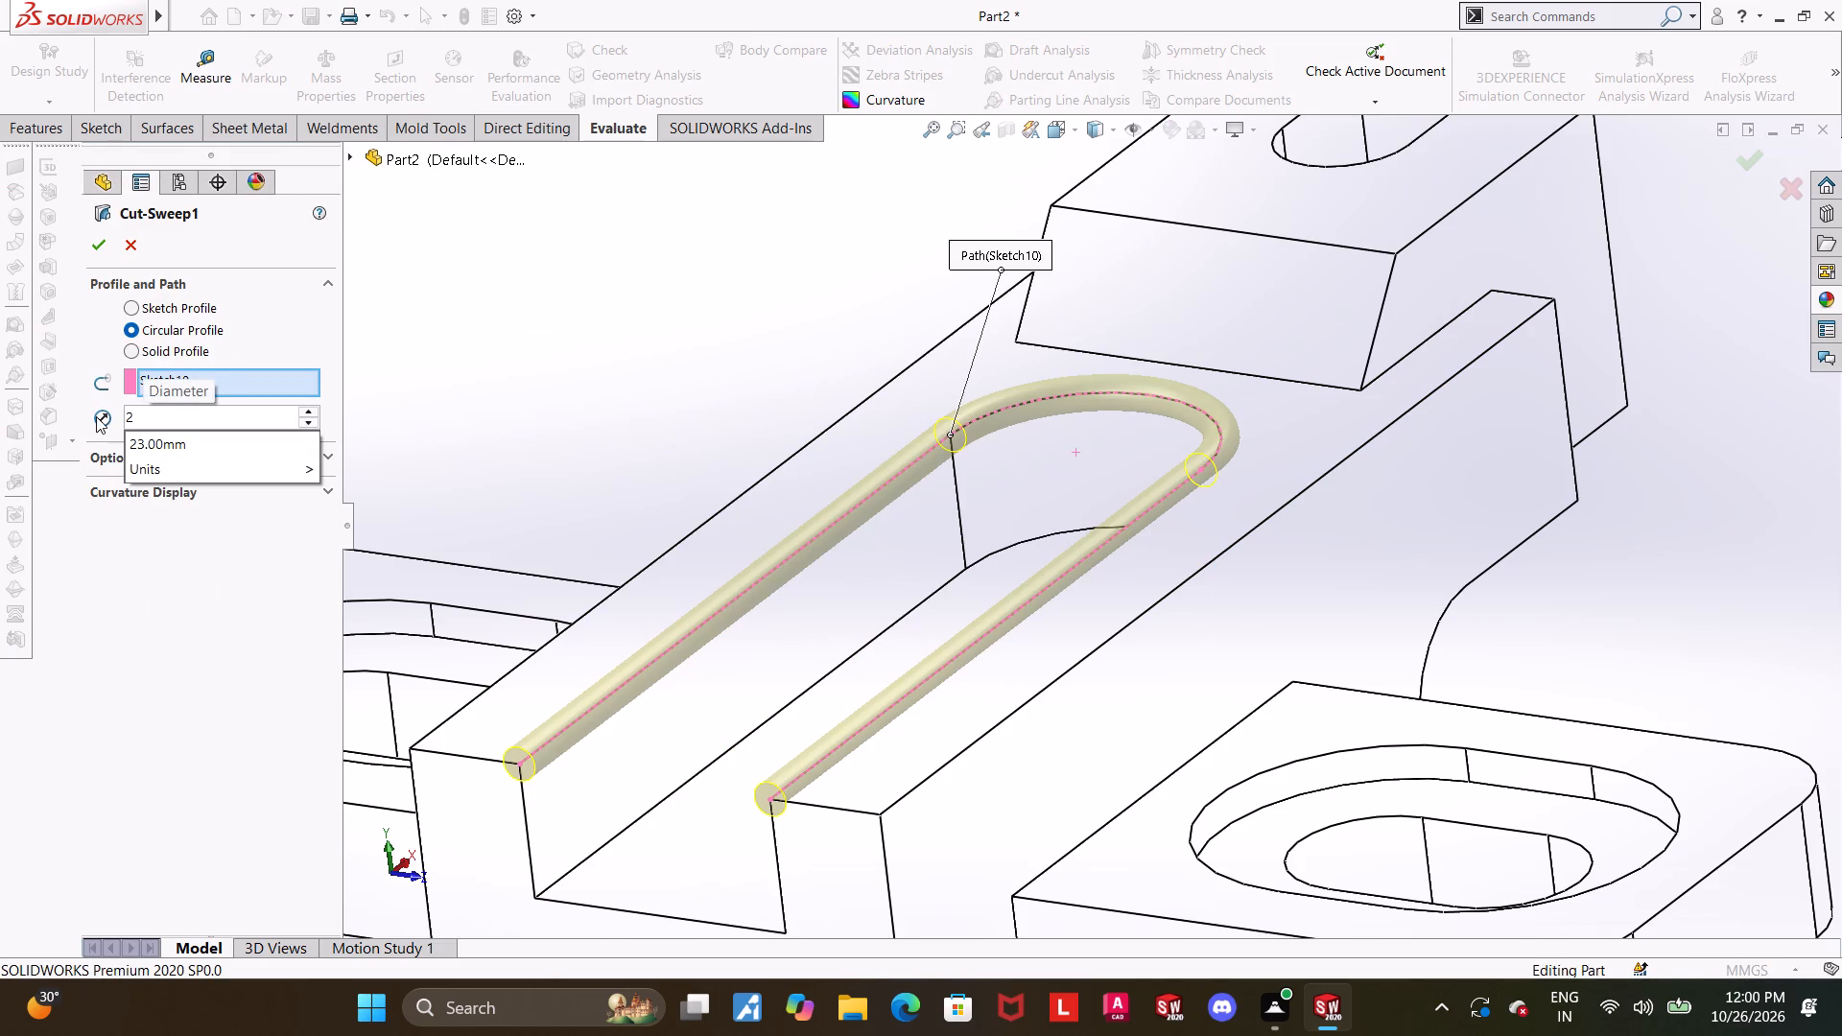
pyautogui.click(224, 419)
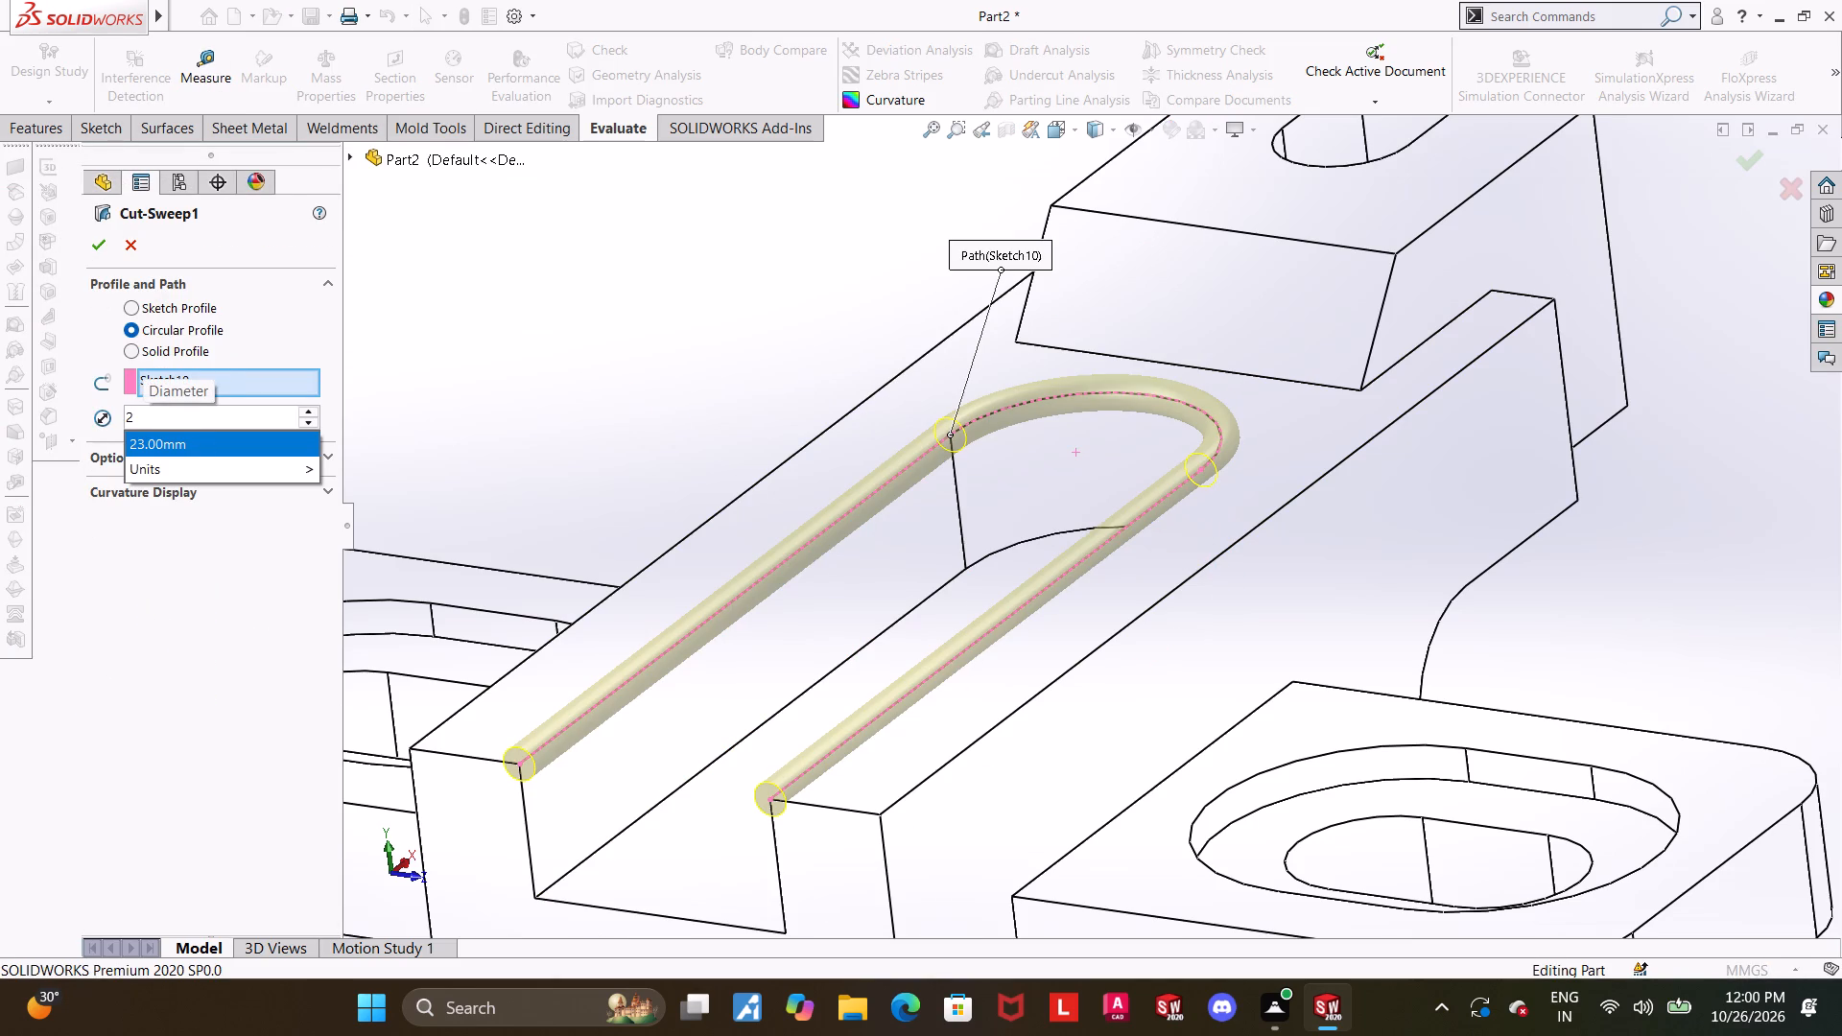
pyautogui.press('Return')
pyautogui.moveTo(214, 413); pyautogui.dragTo(6, 429)
pyautogui.press('2')
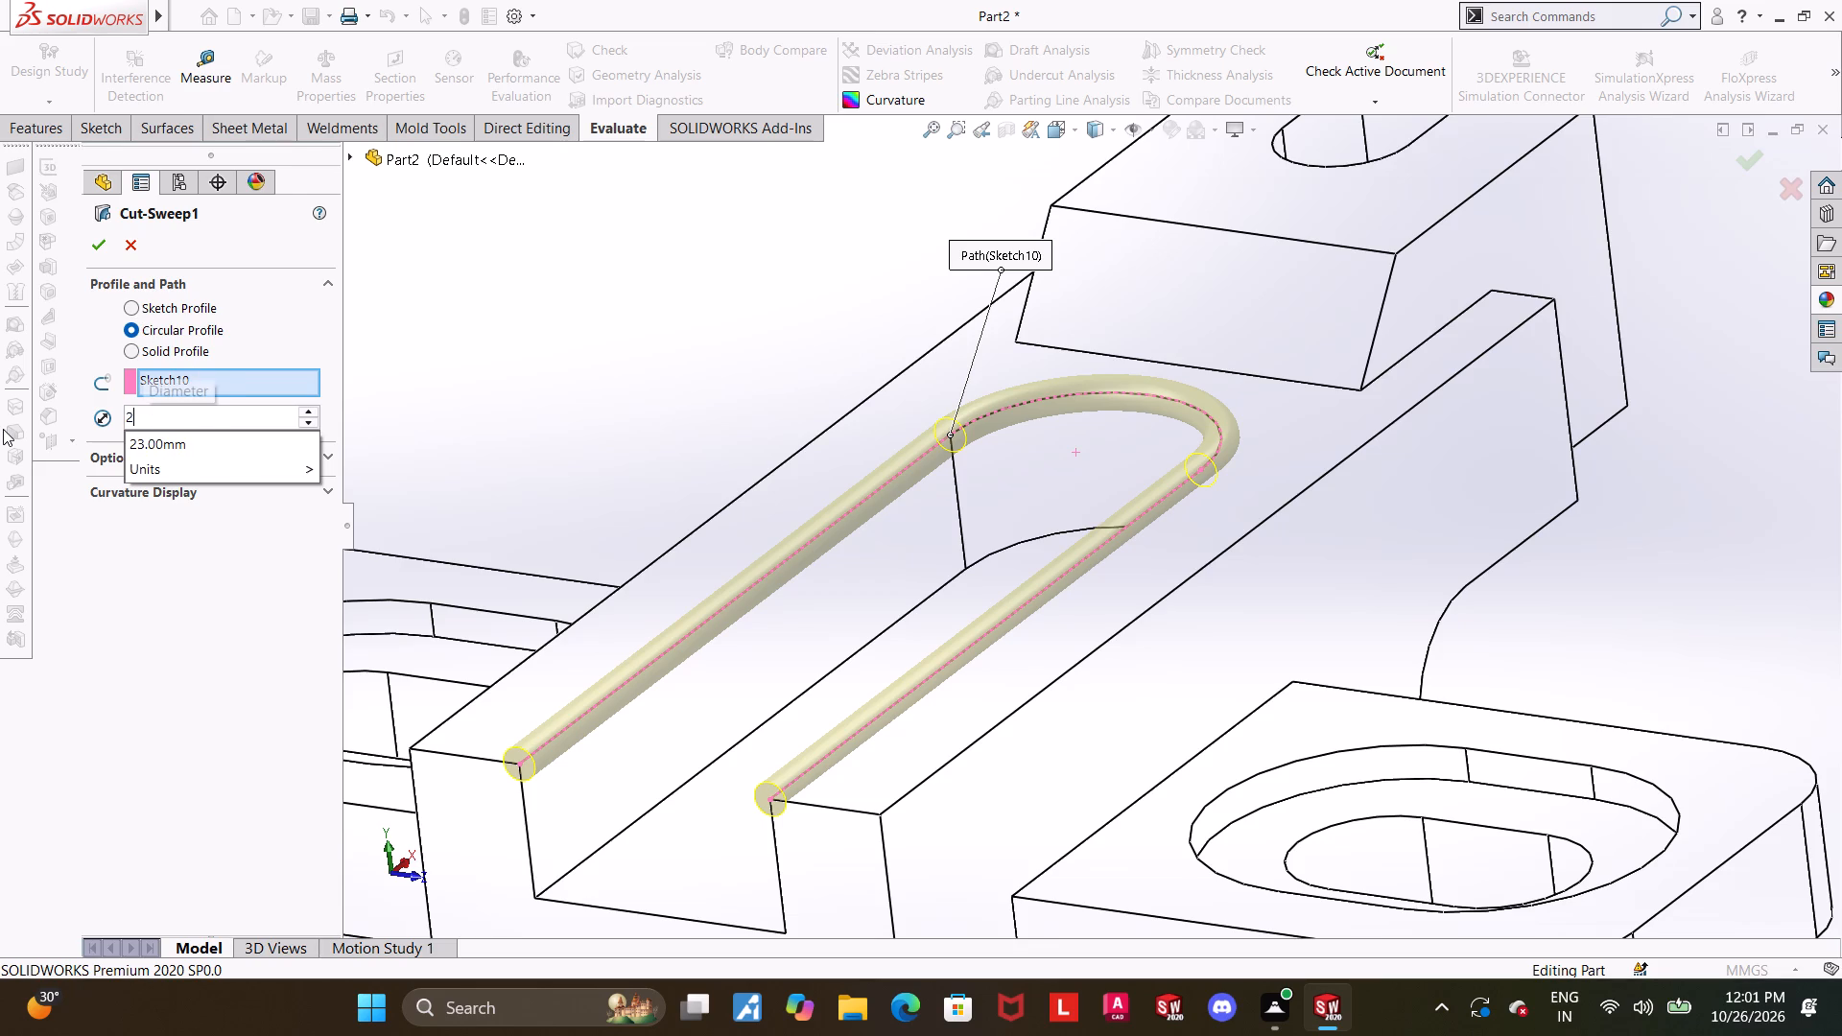
pyautogui.press('Return')
pyautogui.click(96, 246)
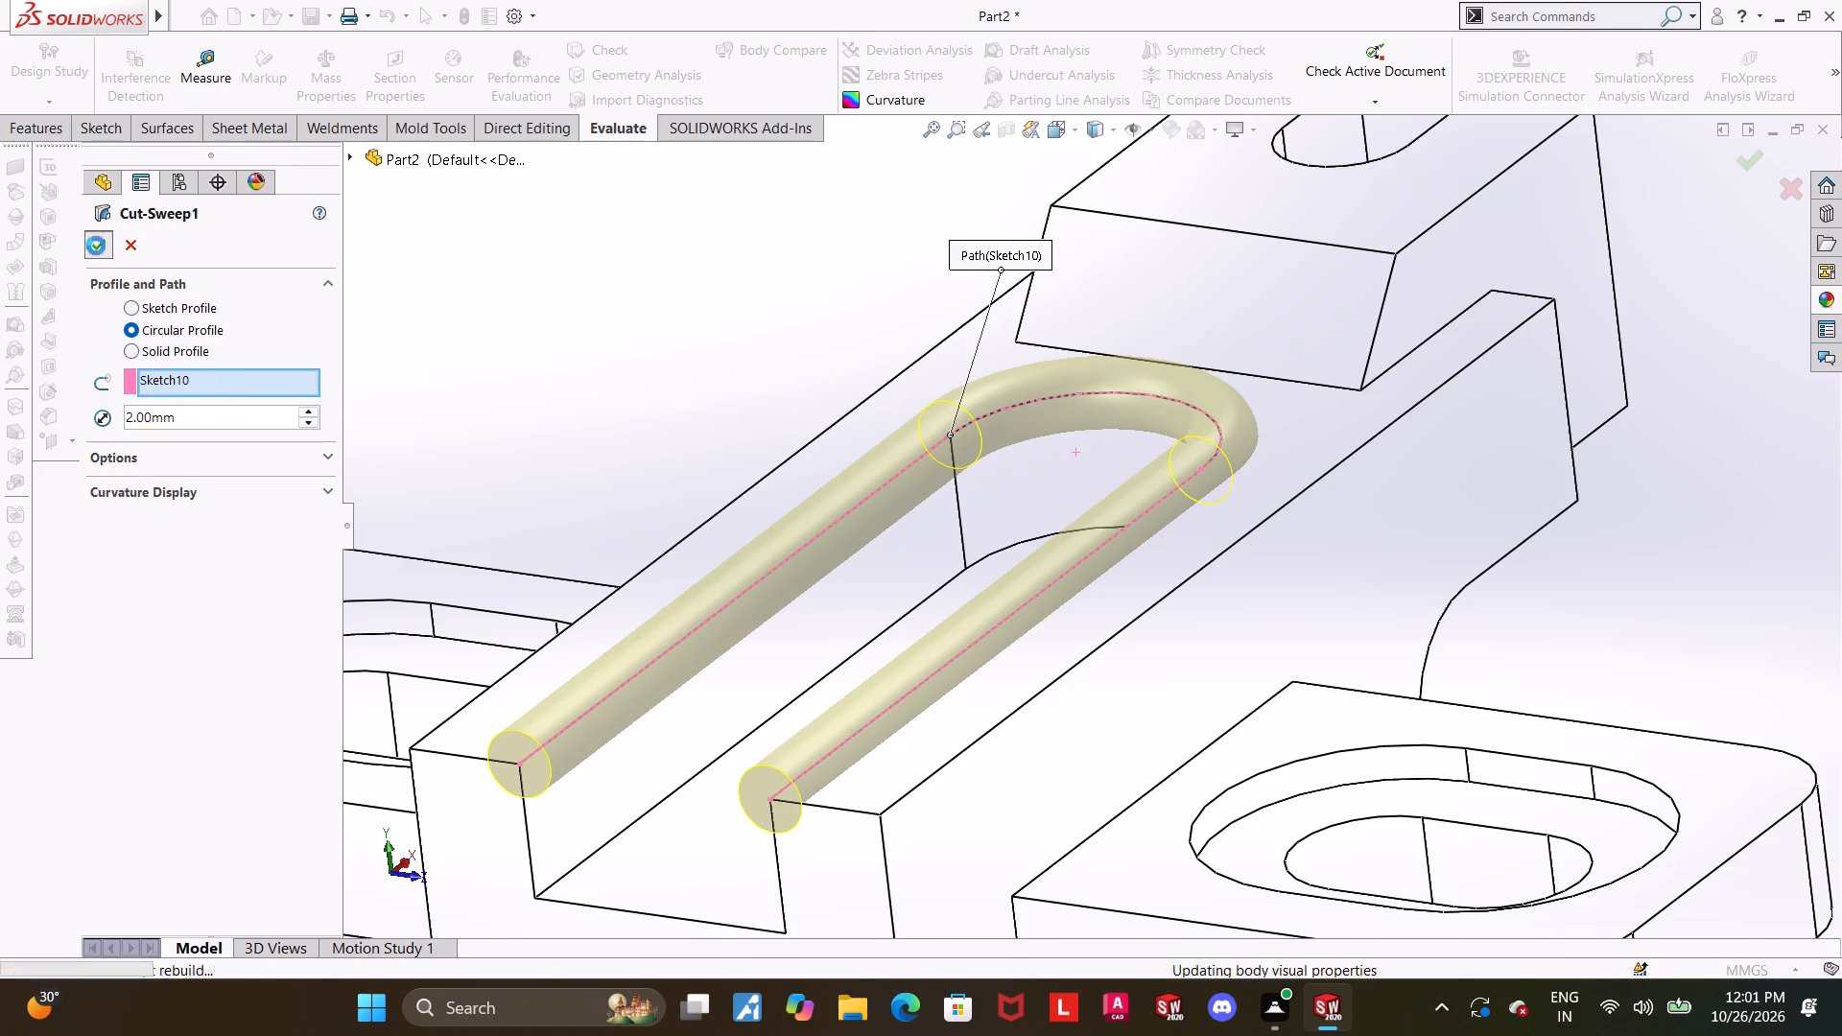
# Show the part in Left view and examine the swept rim's profile at the top slot.
pyautogui.scroll(3, 1237, 459)
pyautogui.click(1387, 548)
pyautogui.moveTo(1373, 524); pyautogui.dragTo(1419, 412, button='middle')
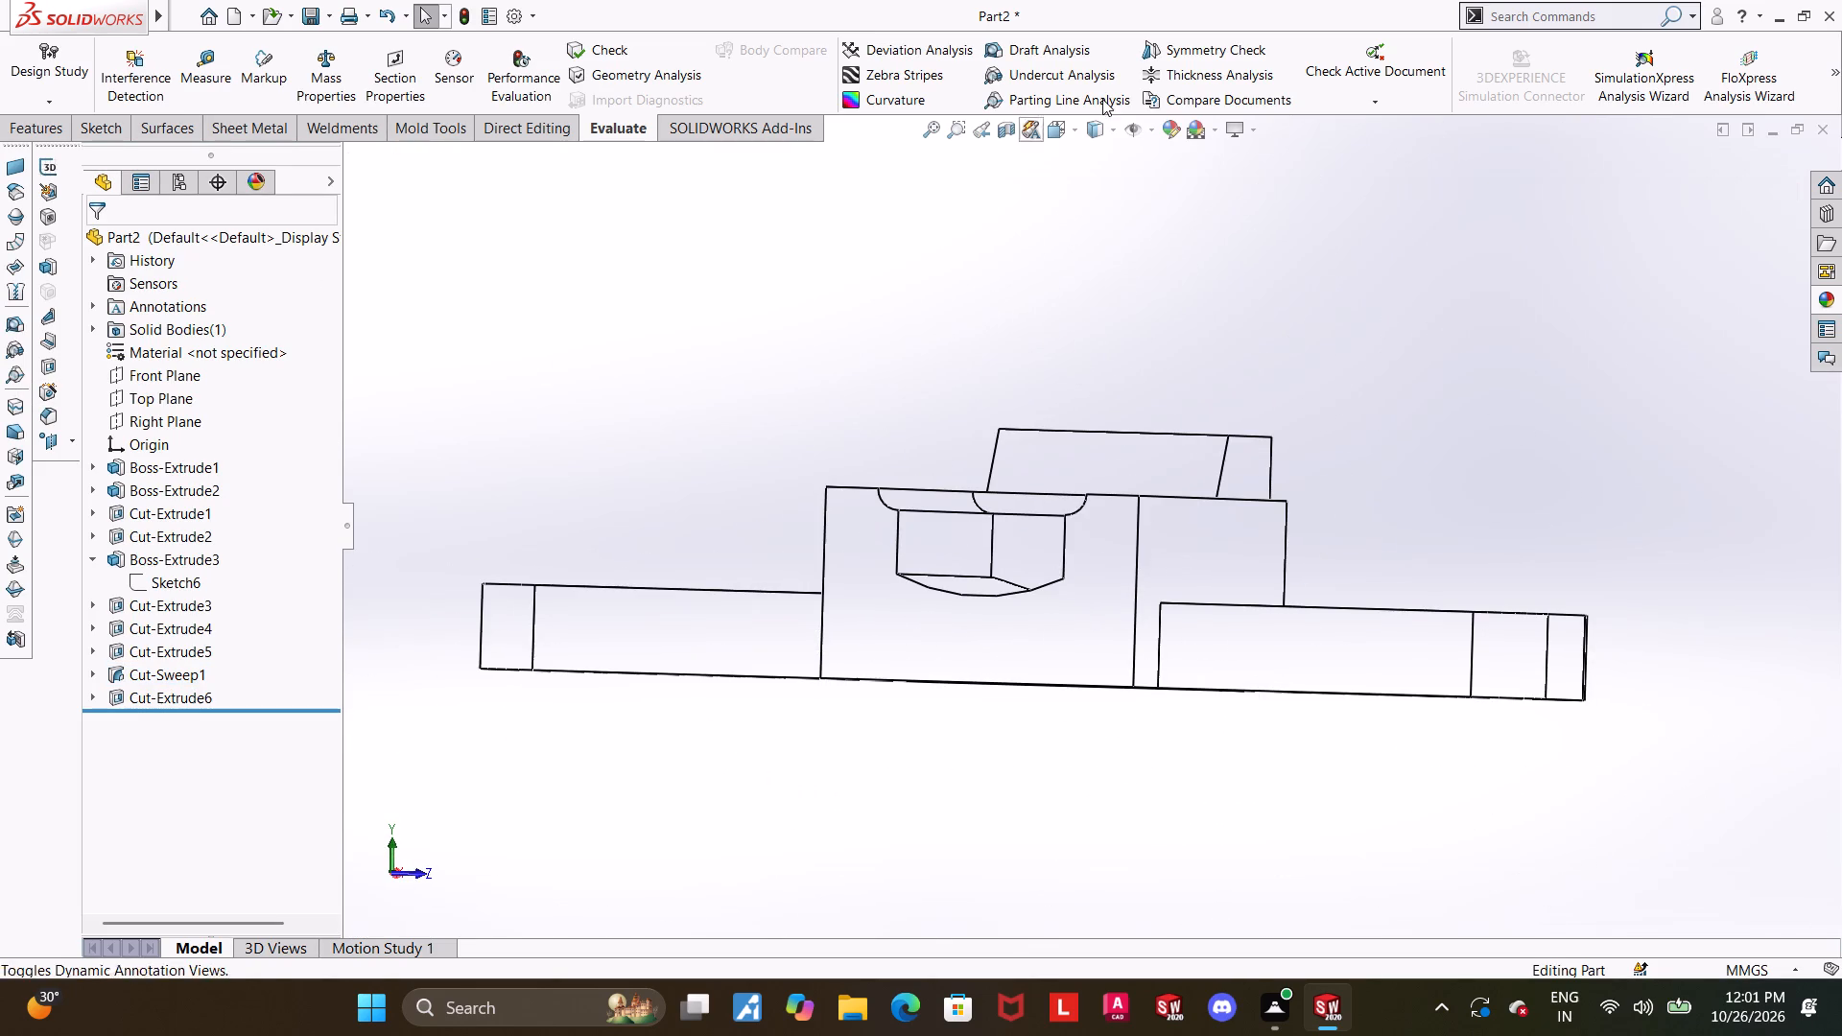
pyautogui.click(1060, 127)
pyautogui.click(900, 603)
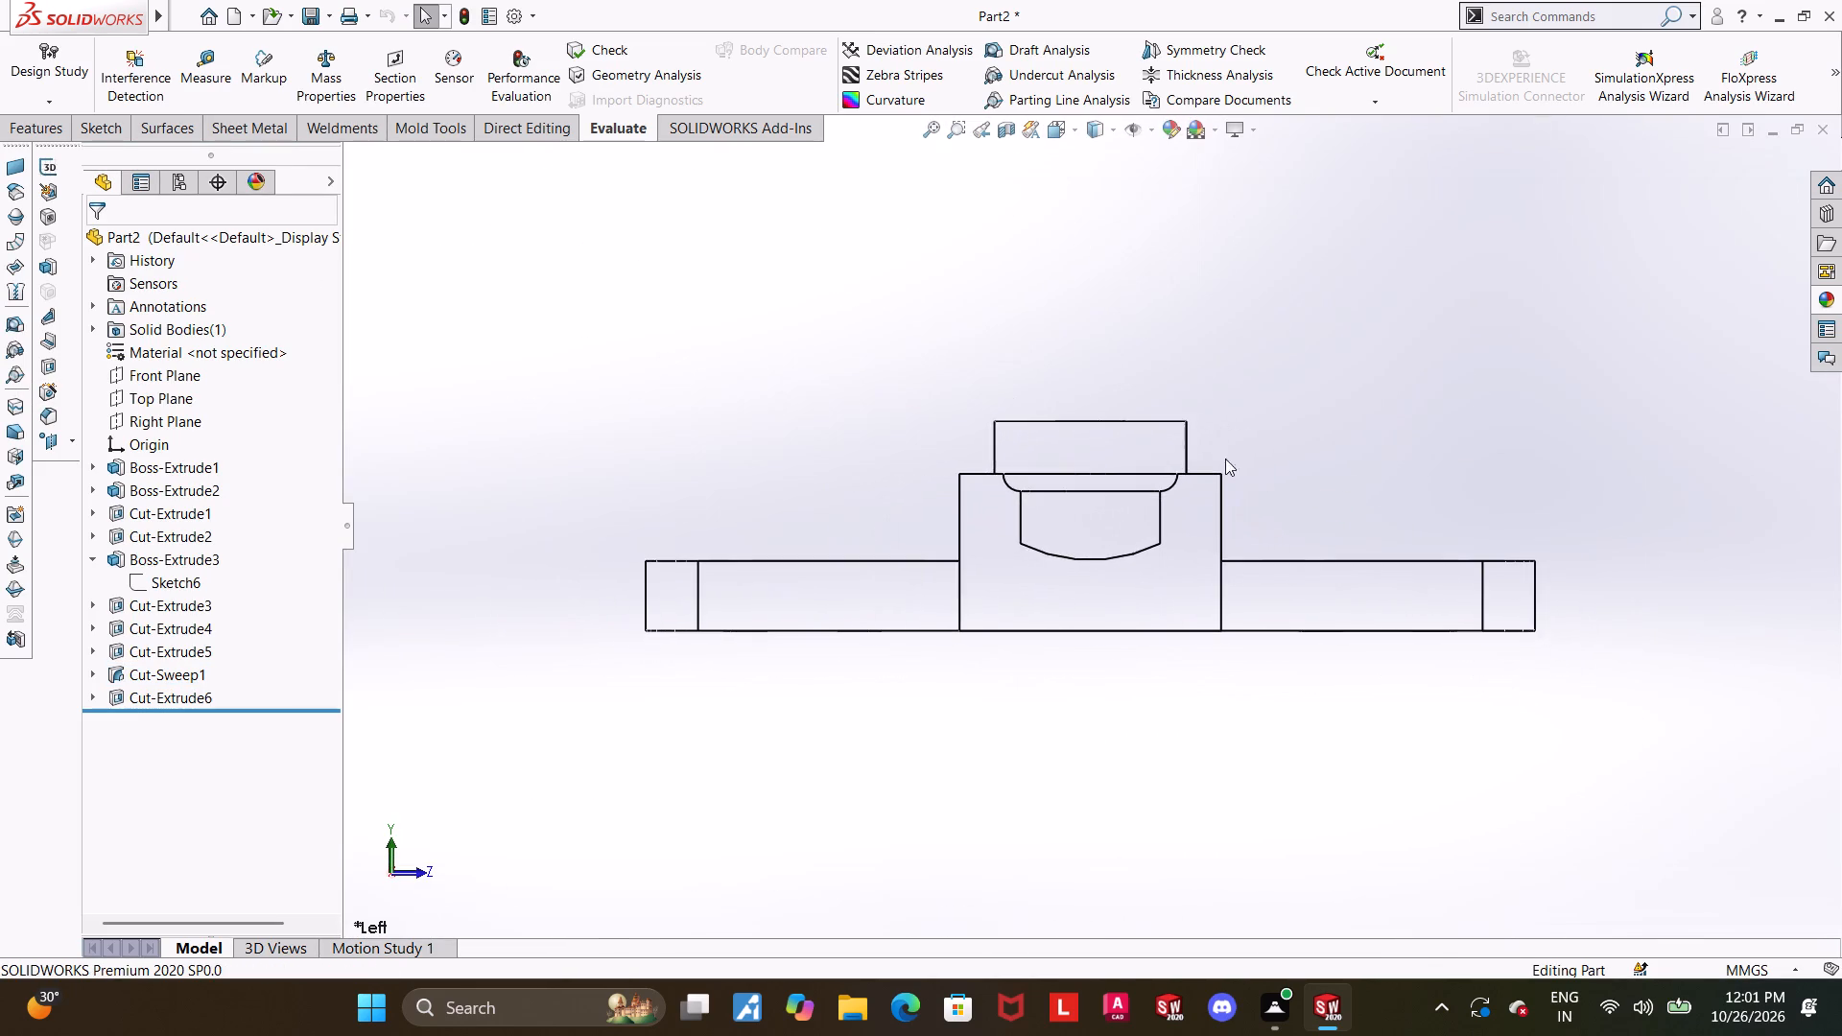
pyautogui.scroll(-3, 1119, 448)
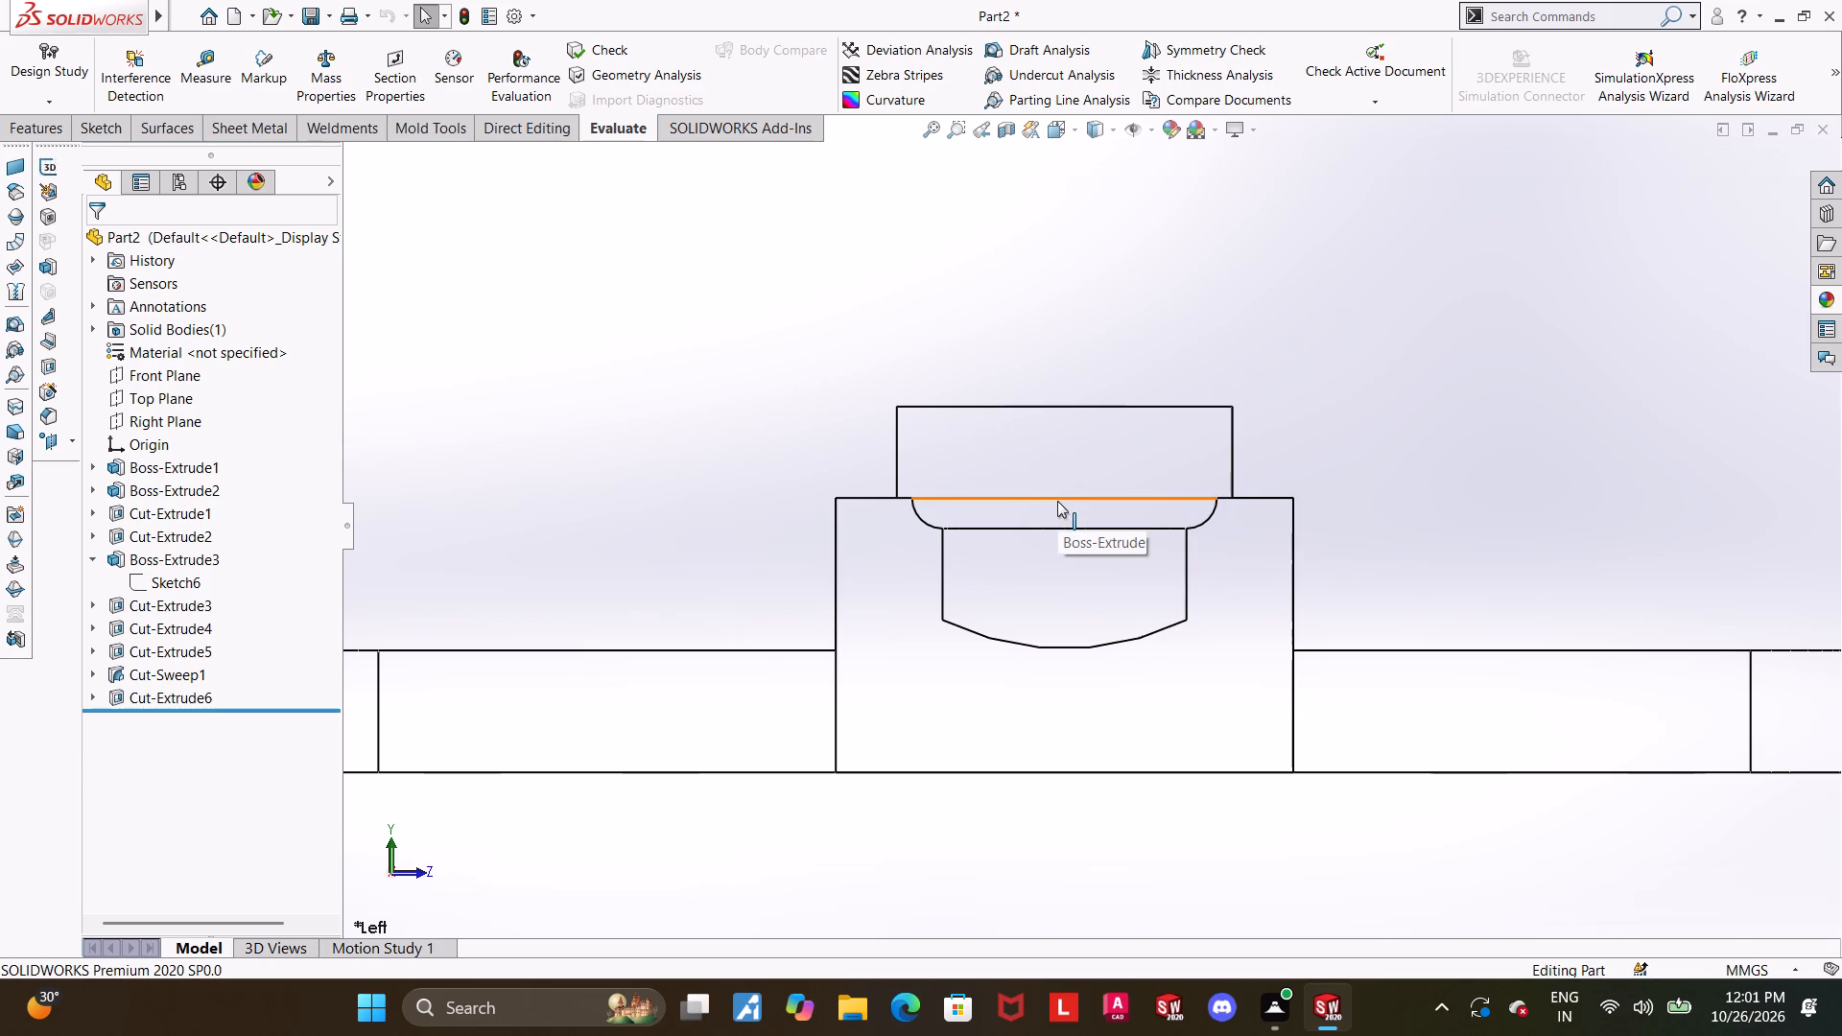
# Measure the swept rim's curved end face and the straight rim face along the top slot.
pyautogui.moveTo(1035, 480); pyautogui.dragTo(1006, 576, button='middle')
pyautogui.click(210, 89)
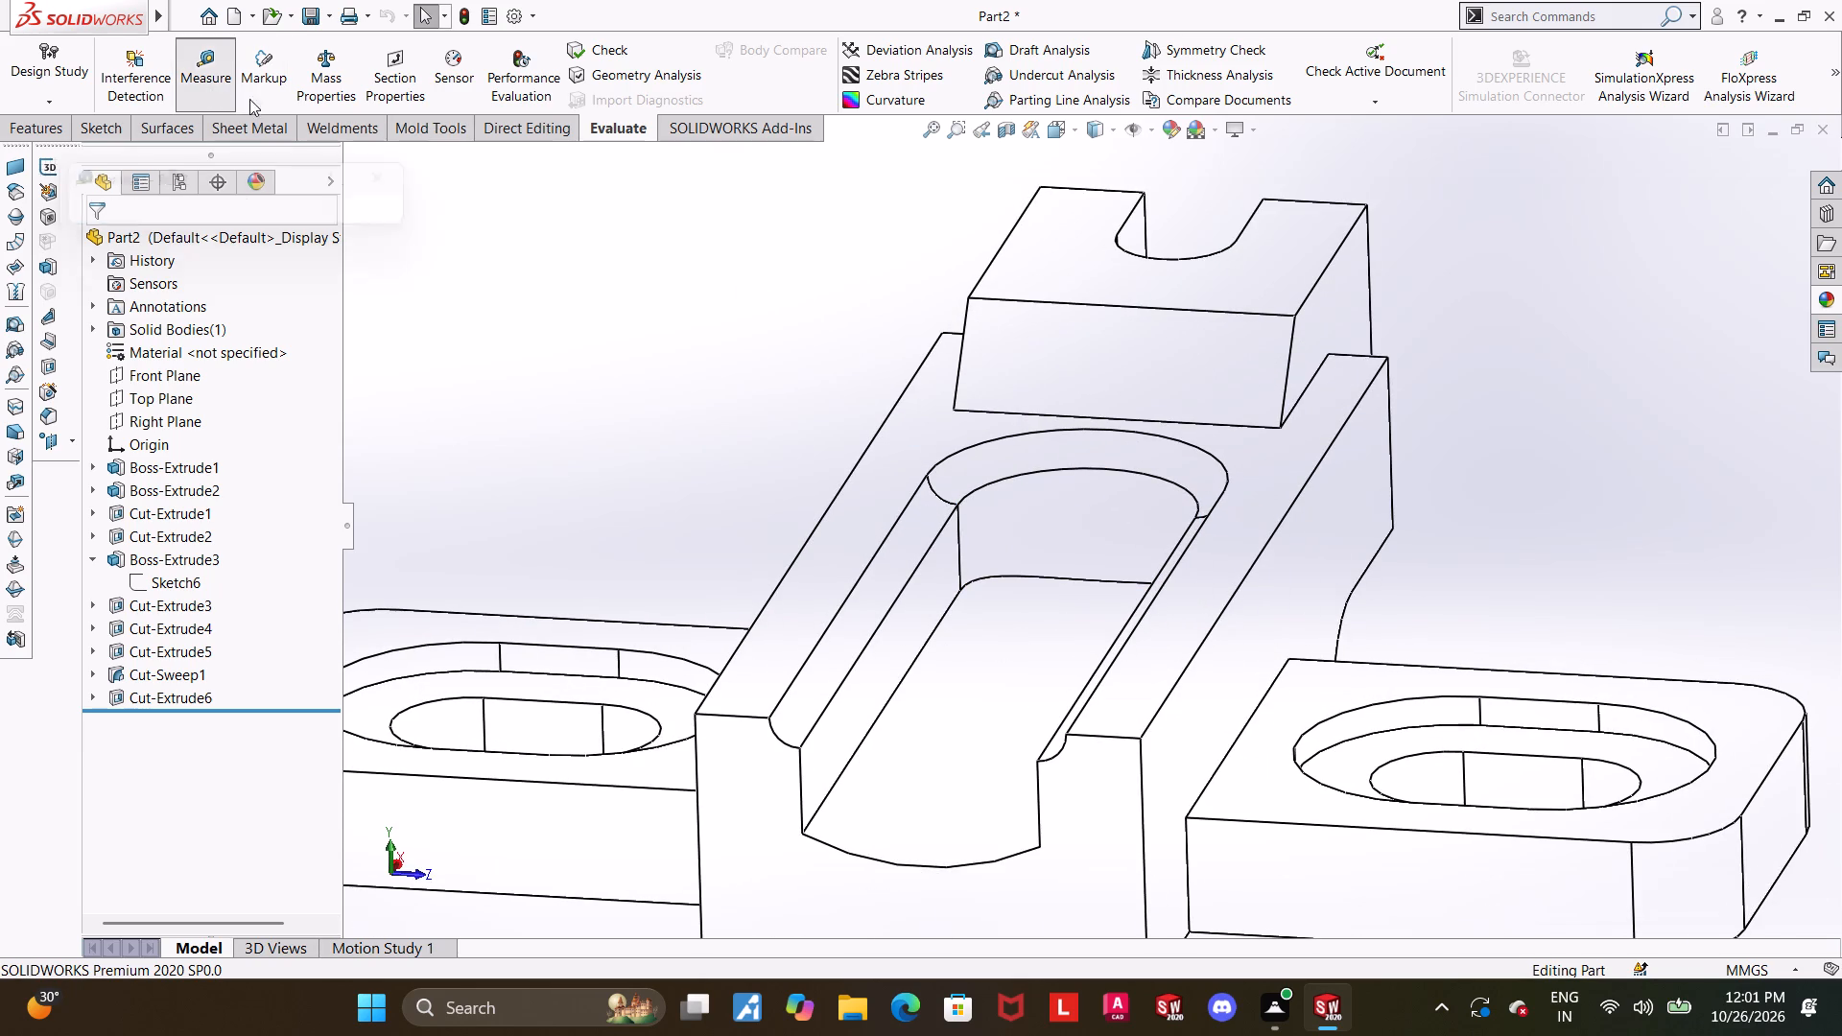
pyautogui.click(1053, 456)
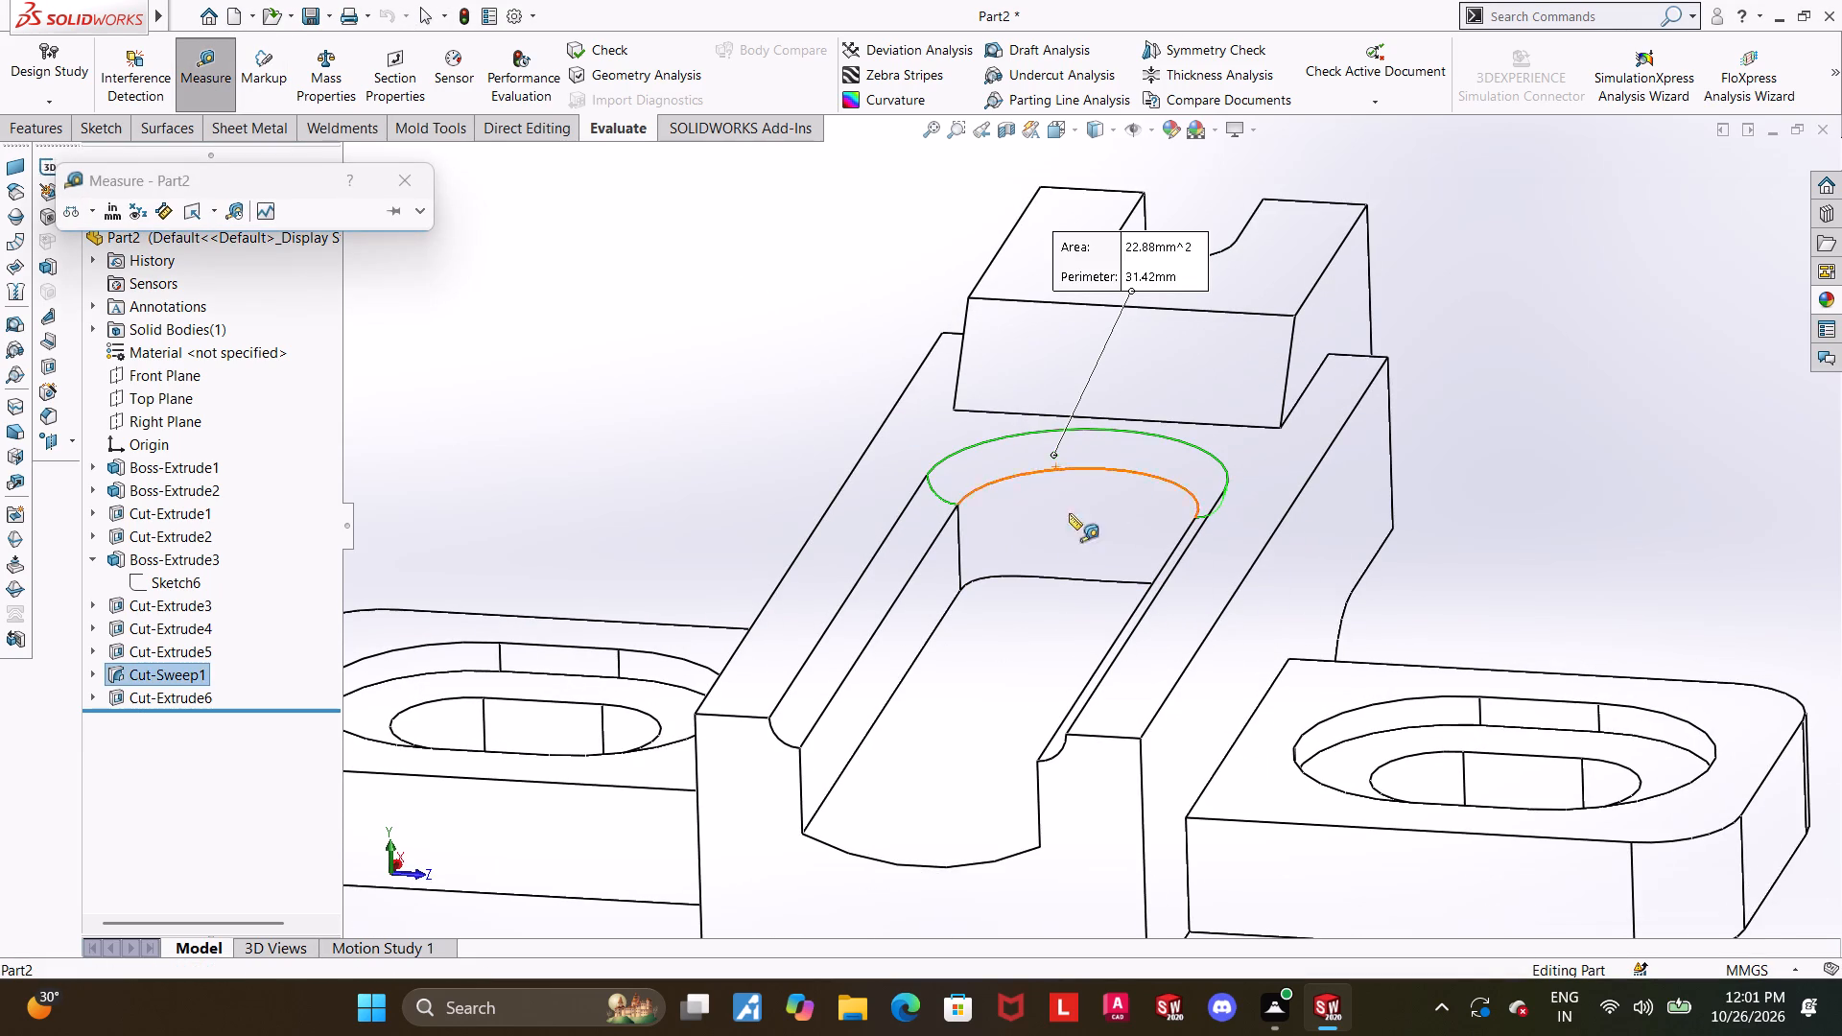
pyautogui.press('Escape')
pyautogui.click(225, 70)
pyautogui.click(886, 566)
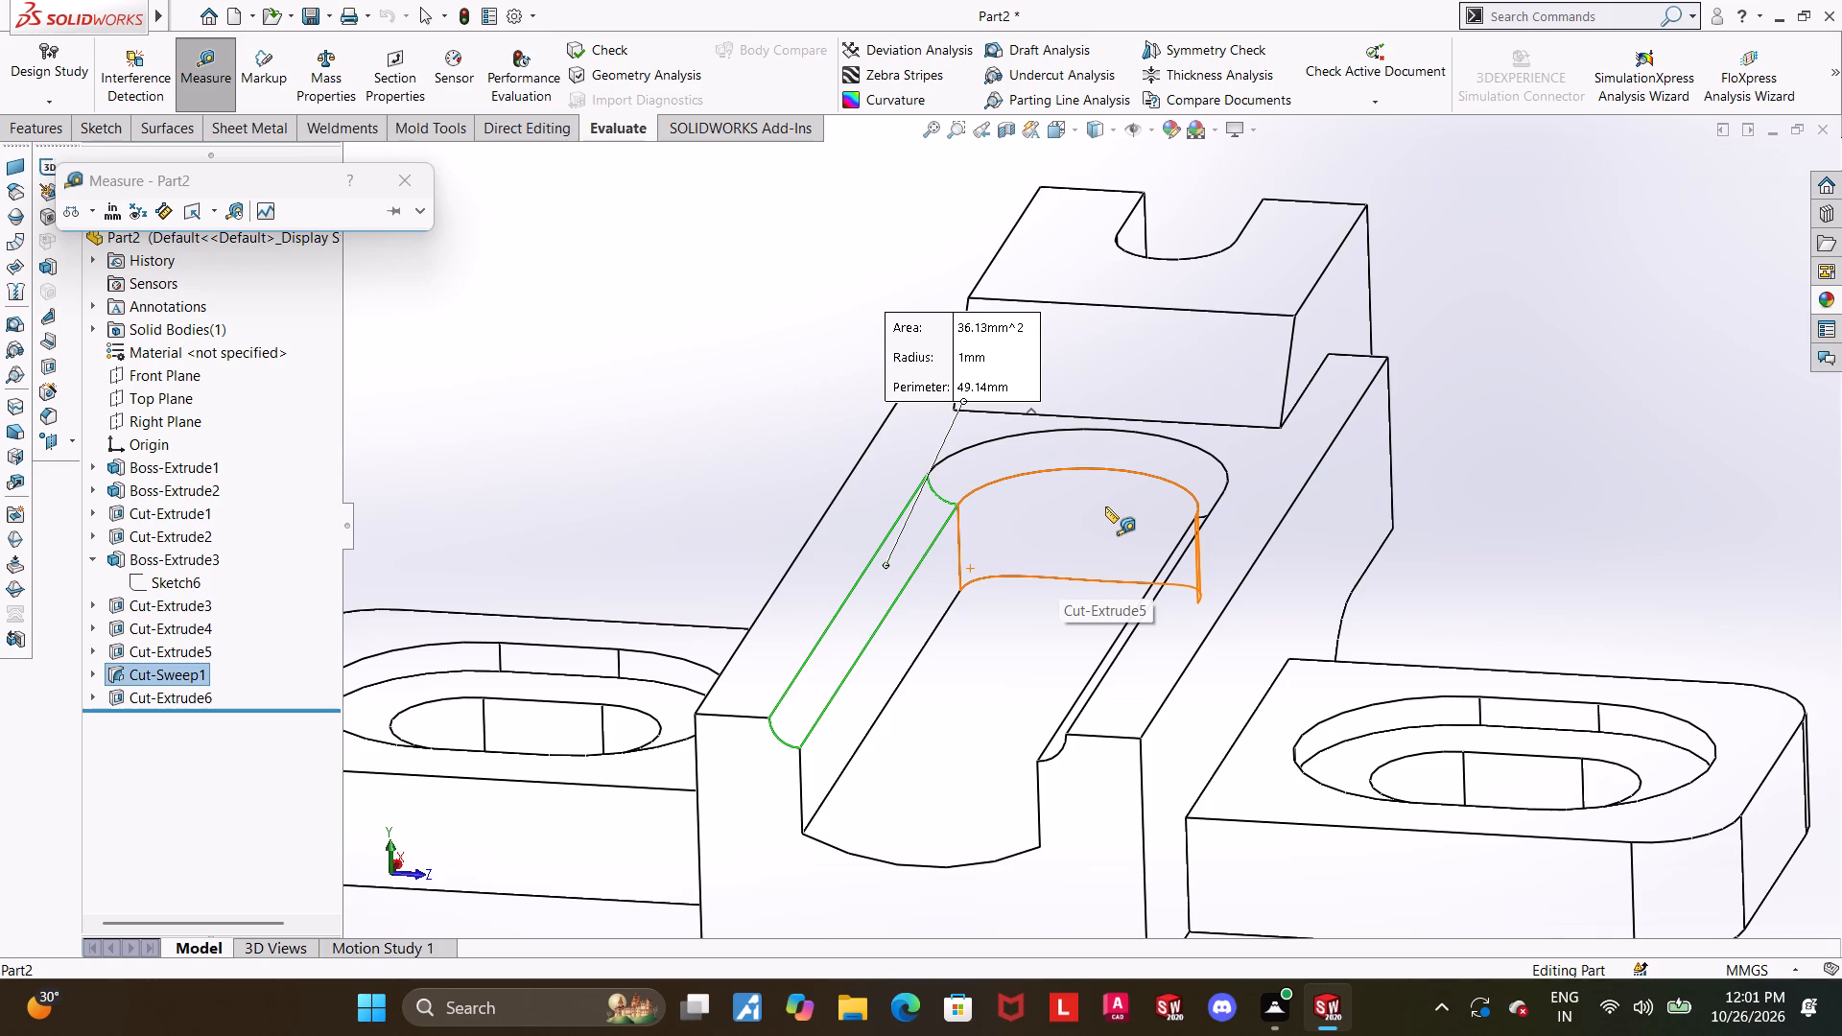
pyautogui.scroll(1, 1108, 507)
pyautogui.scroll(-3, 980, 404)
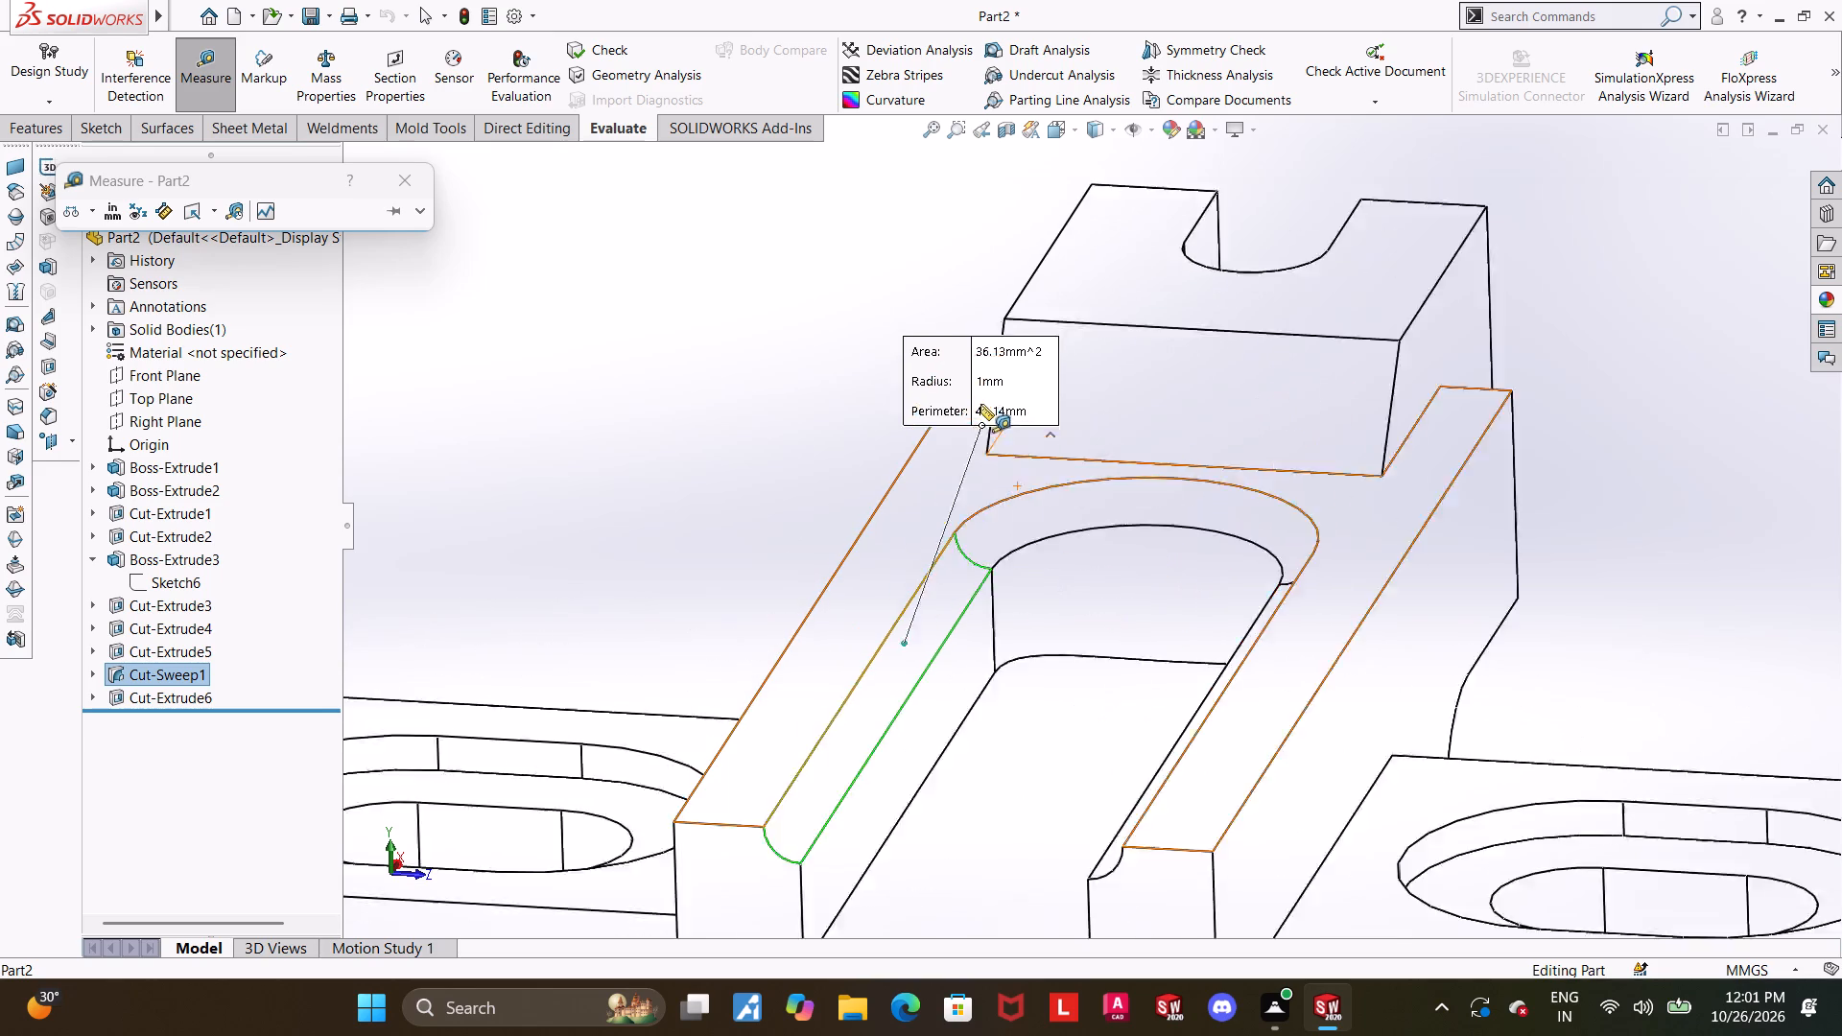
pyautogui.scroll(-2, 980, 404)
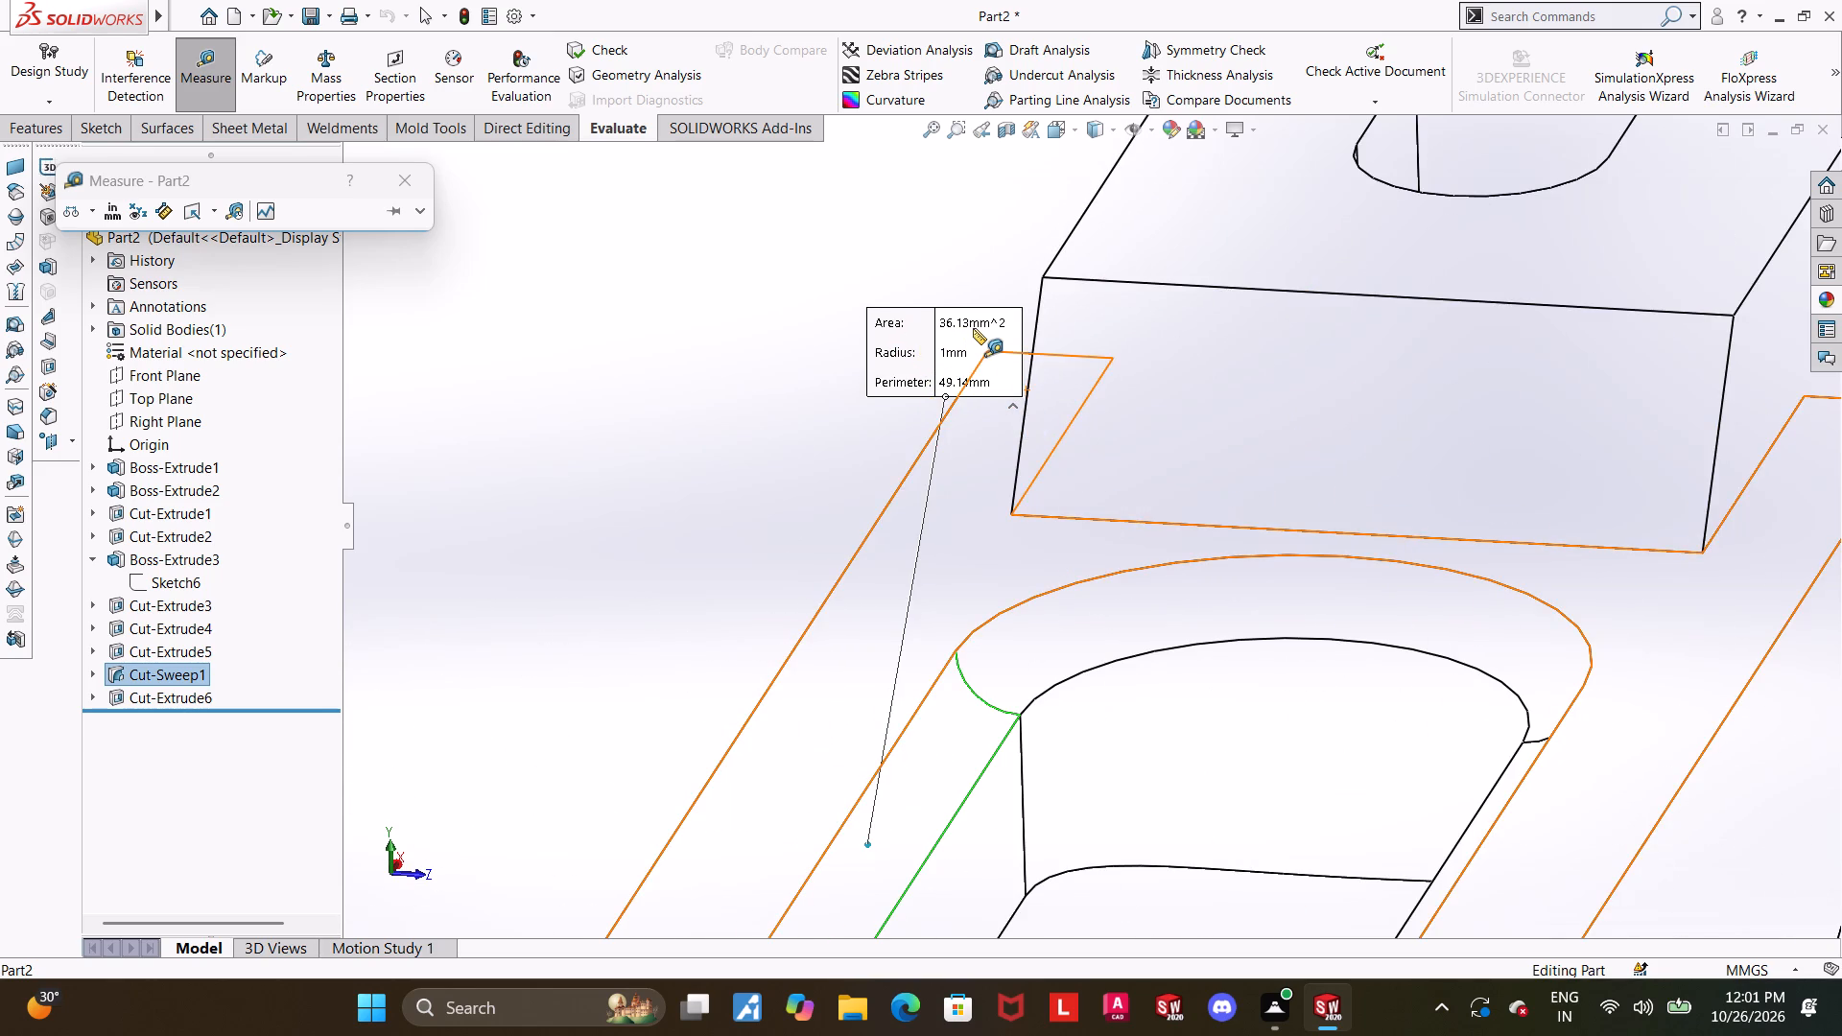
pyautogui.scroll(3, 1099, 414)
pyautogui.press('Escape')
pyautogui.press('Escape')
pyautogui.scroll(2, 1441, 428)
# Examine the whole part in Left view and in isometric view.
pyautogui.click(1050, 136)
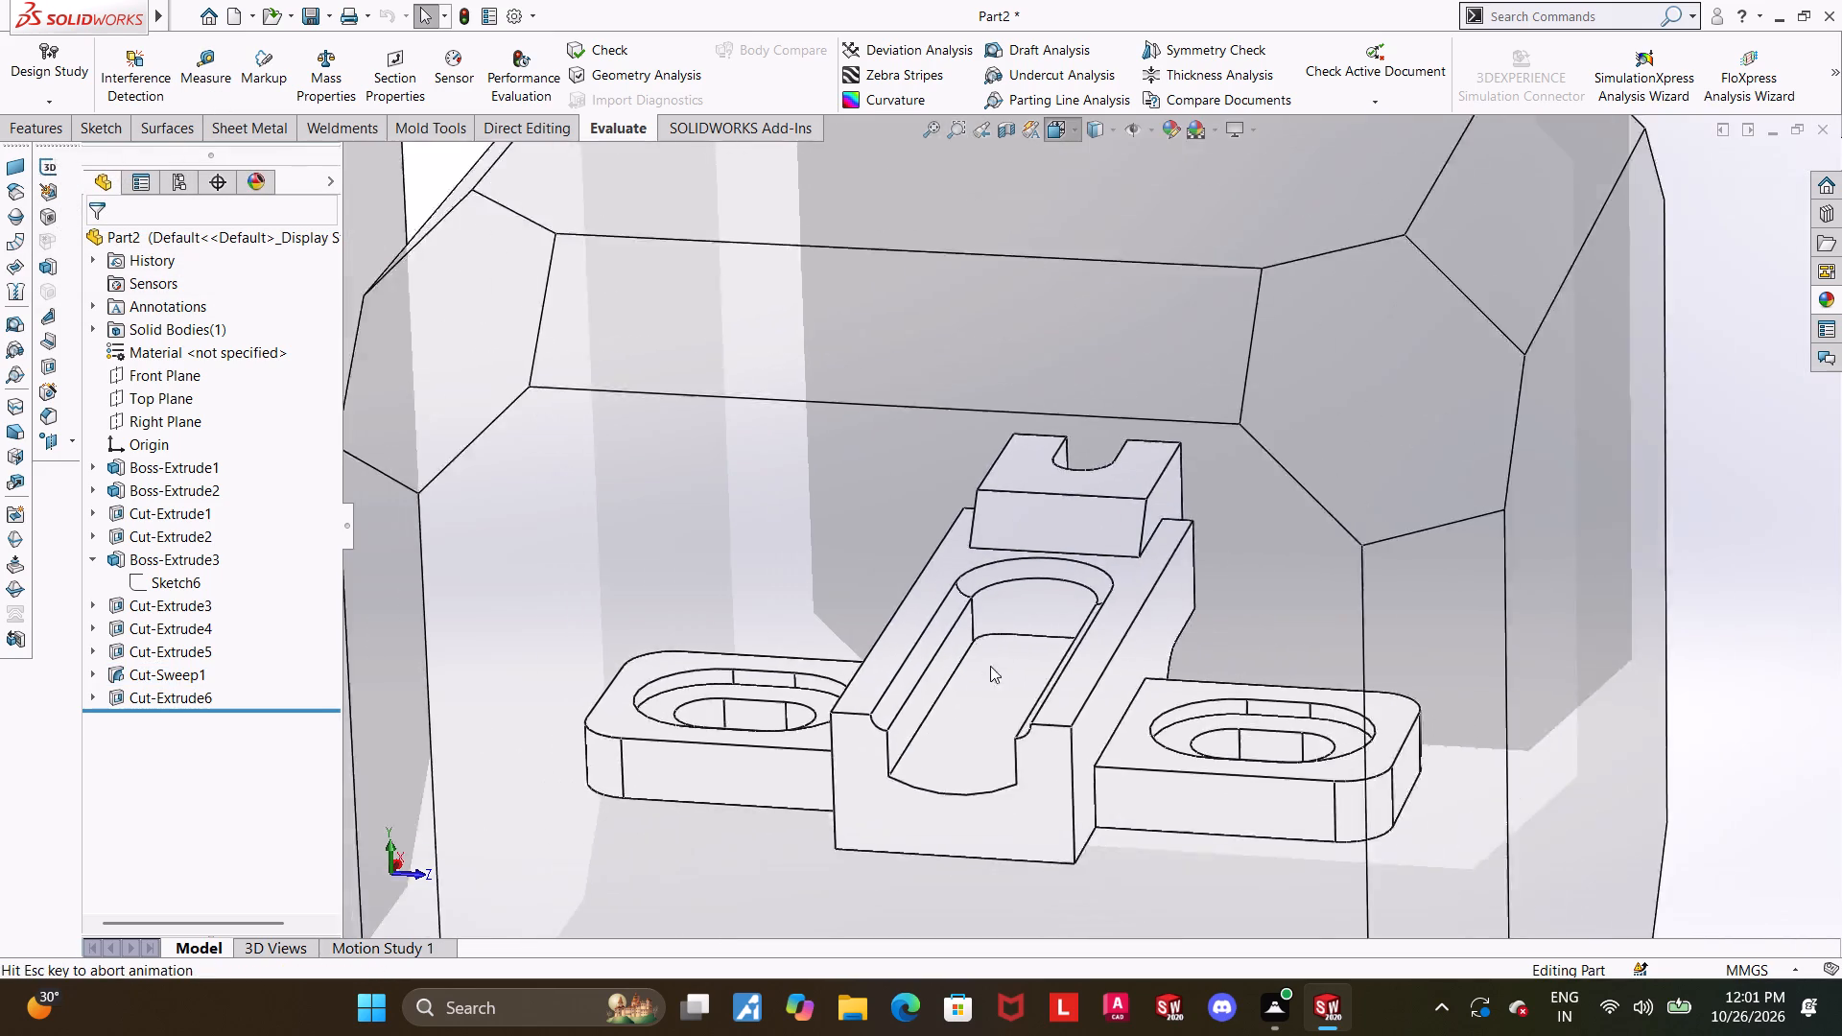
pyautogui.click(828, 715)
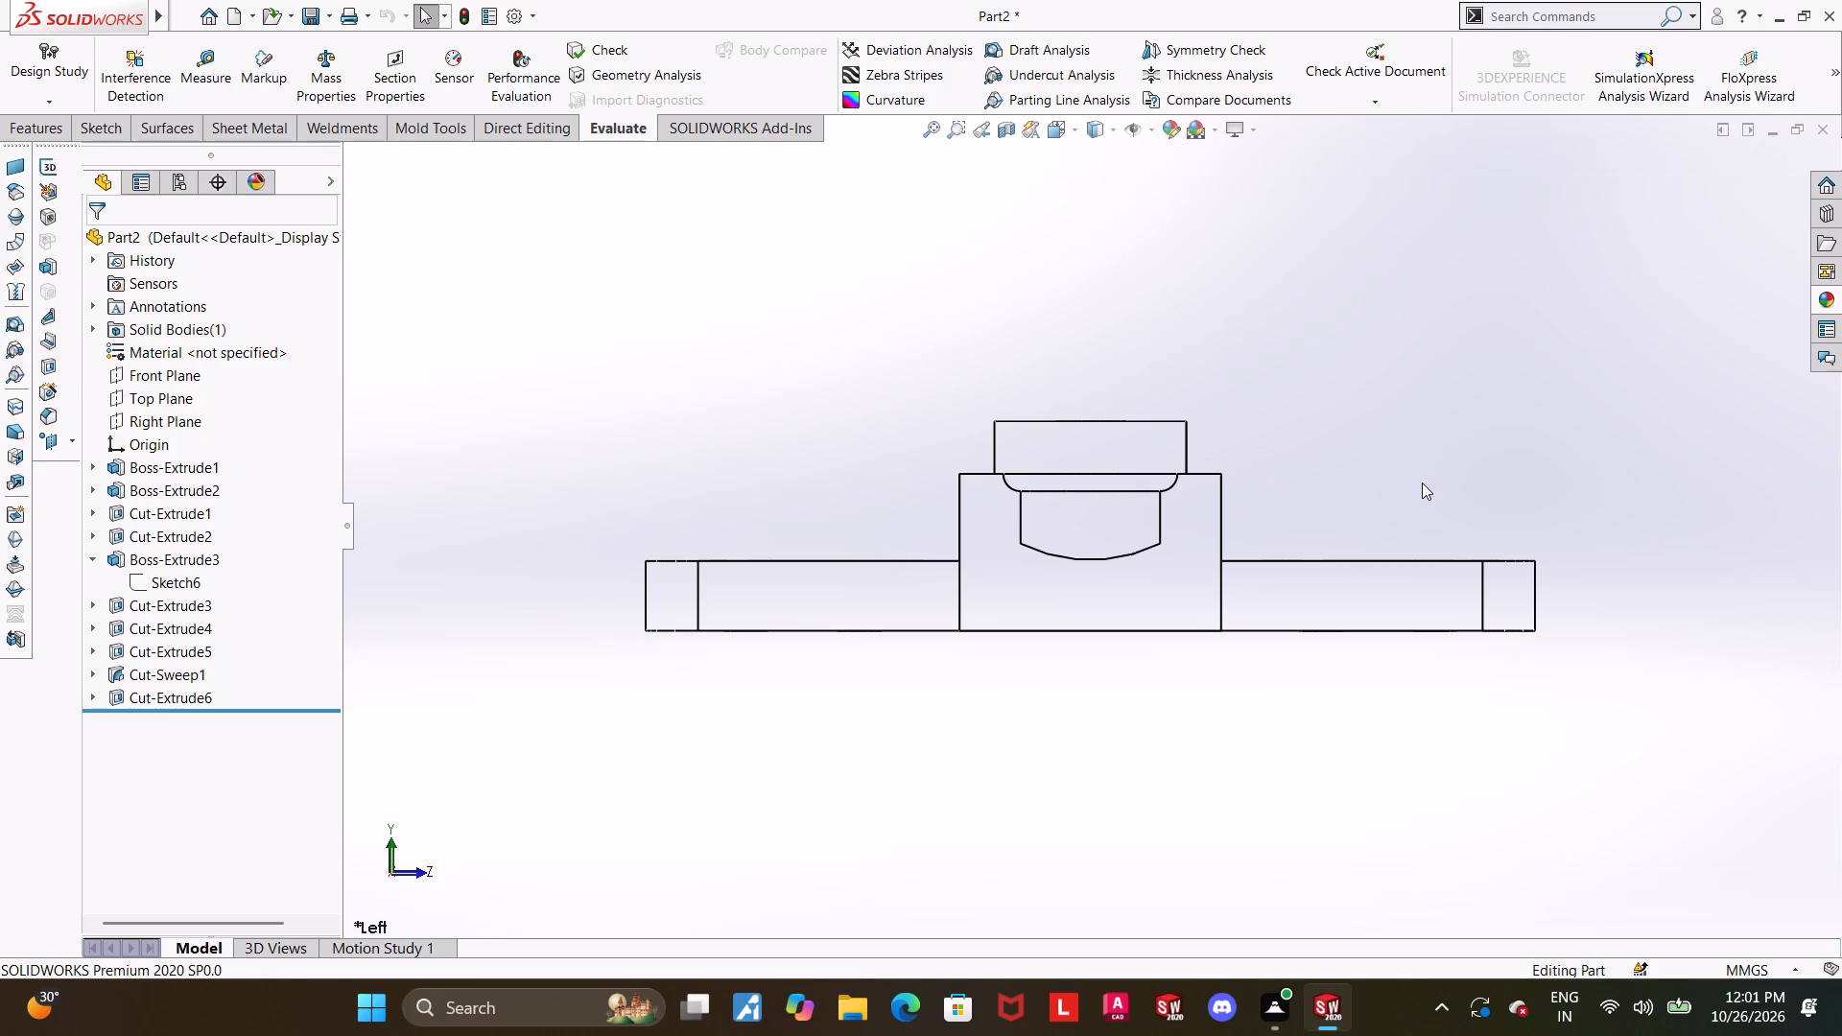
pyautogui.moveTo(1412, 470); pyautogui.dragTo(1378, 624, button='middle')
pyautogui.click(1058, 132)
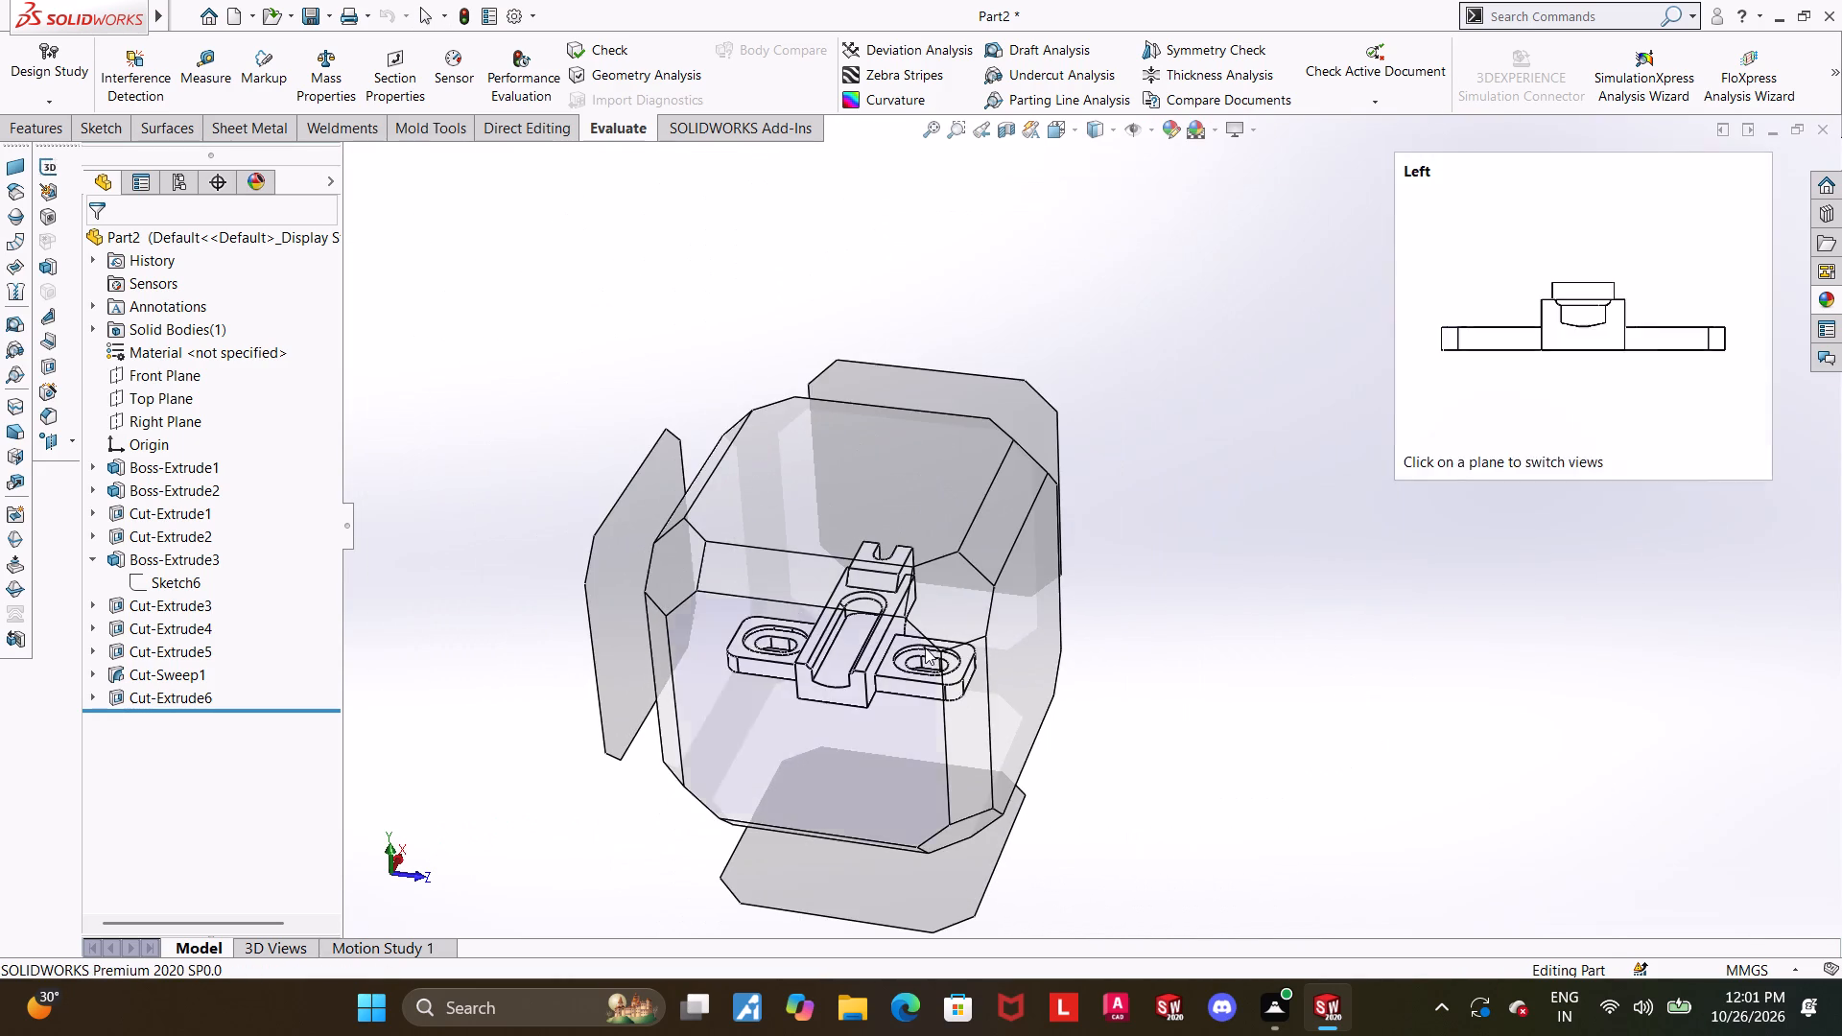
pyautogui.click(986, 599)
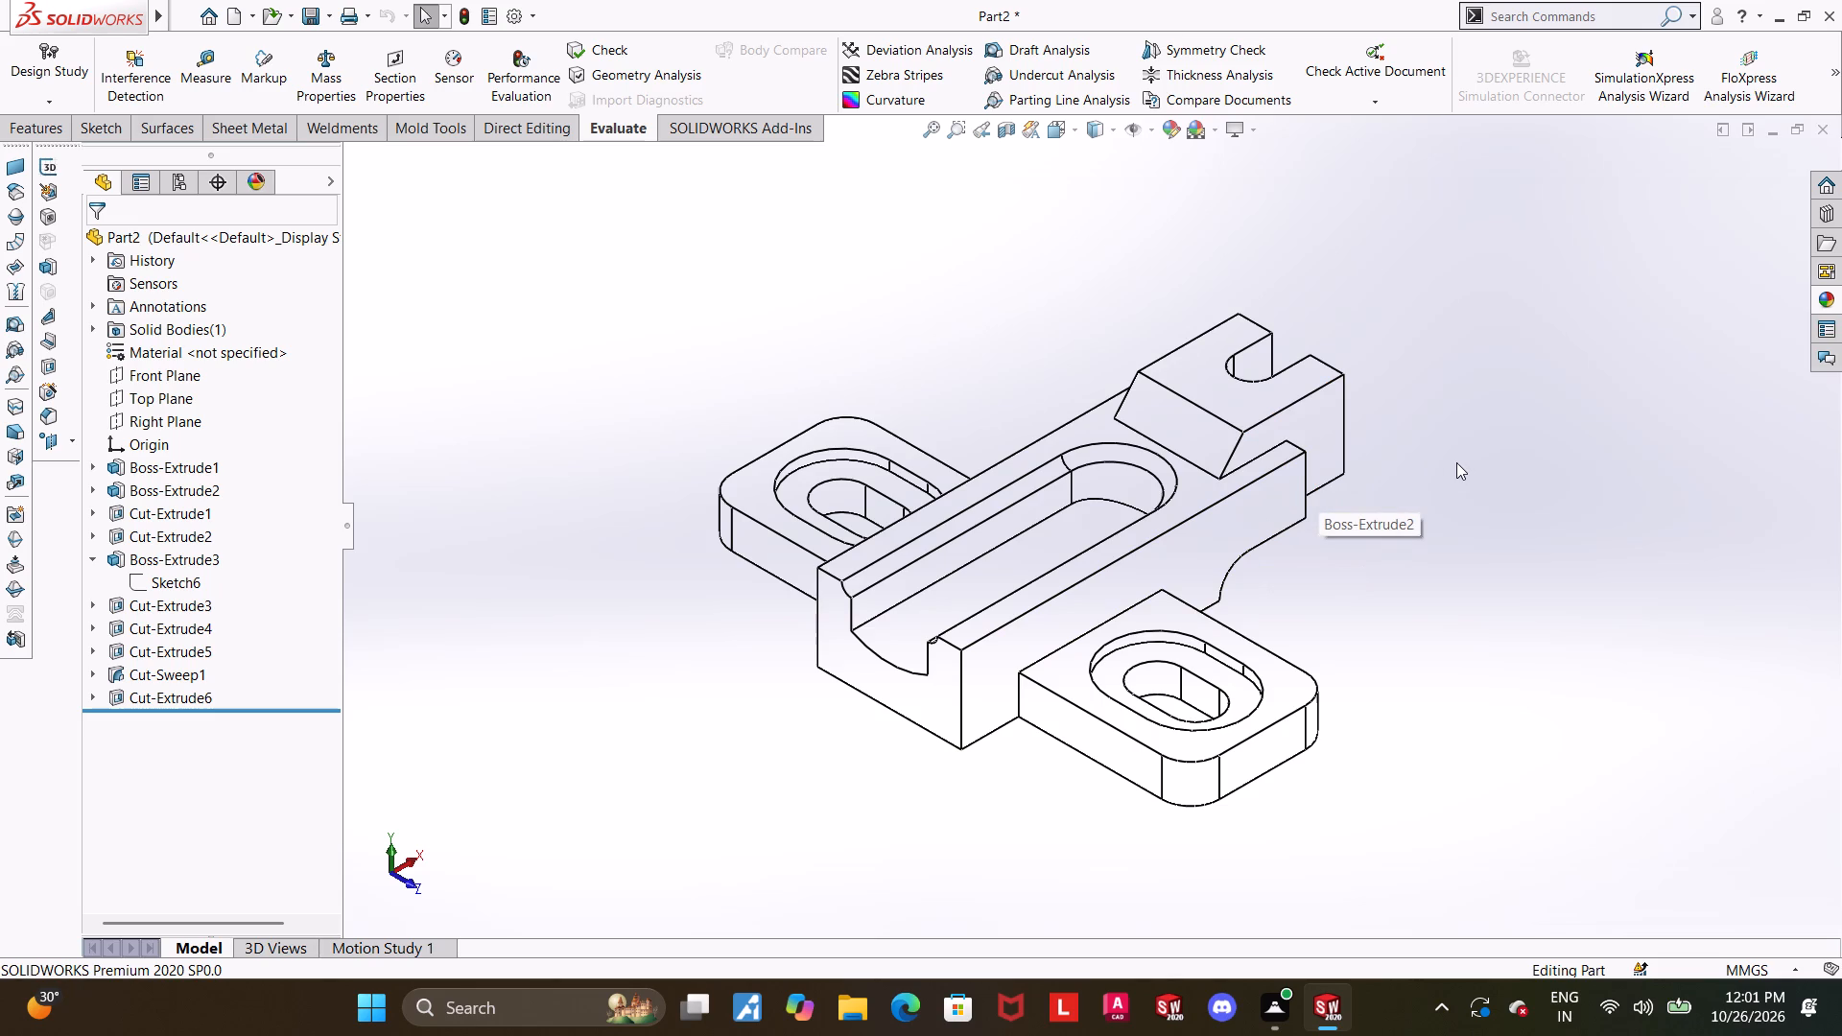
pyautogui.scroll(1, 1271, 530)
pyautogui.scroll(-1, 1083, 666)
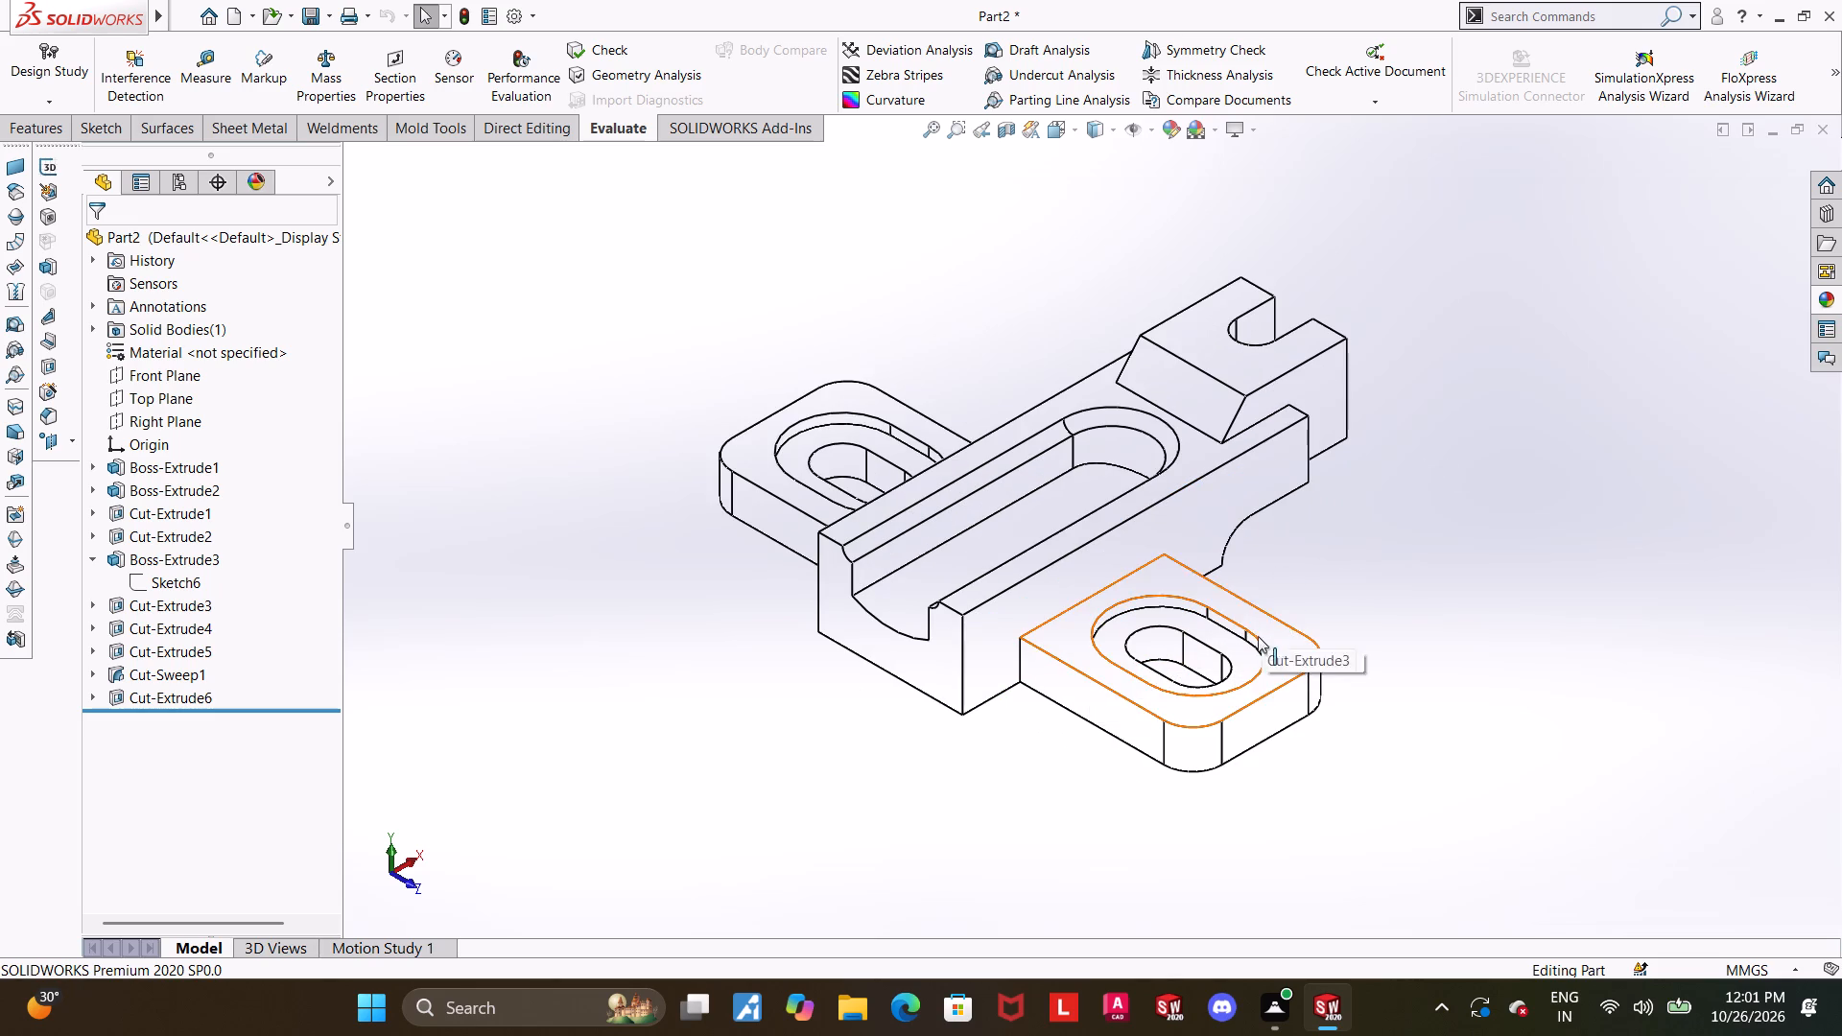
# Examine the part in Front view, then its hooked U-slotted end and underside.
pyautogui.moveTo(1252, 640); pyautogui.dragTo(1199, 553, button='middle')
pyautogui.click(1069, 134)
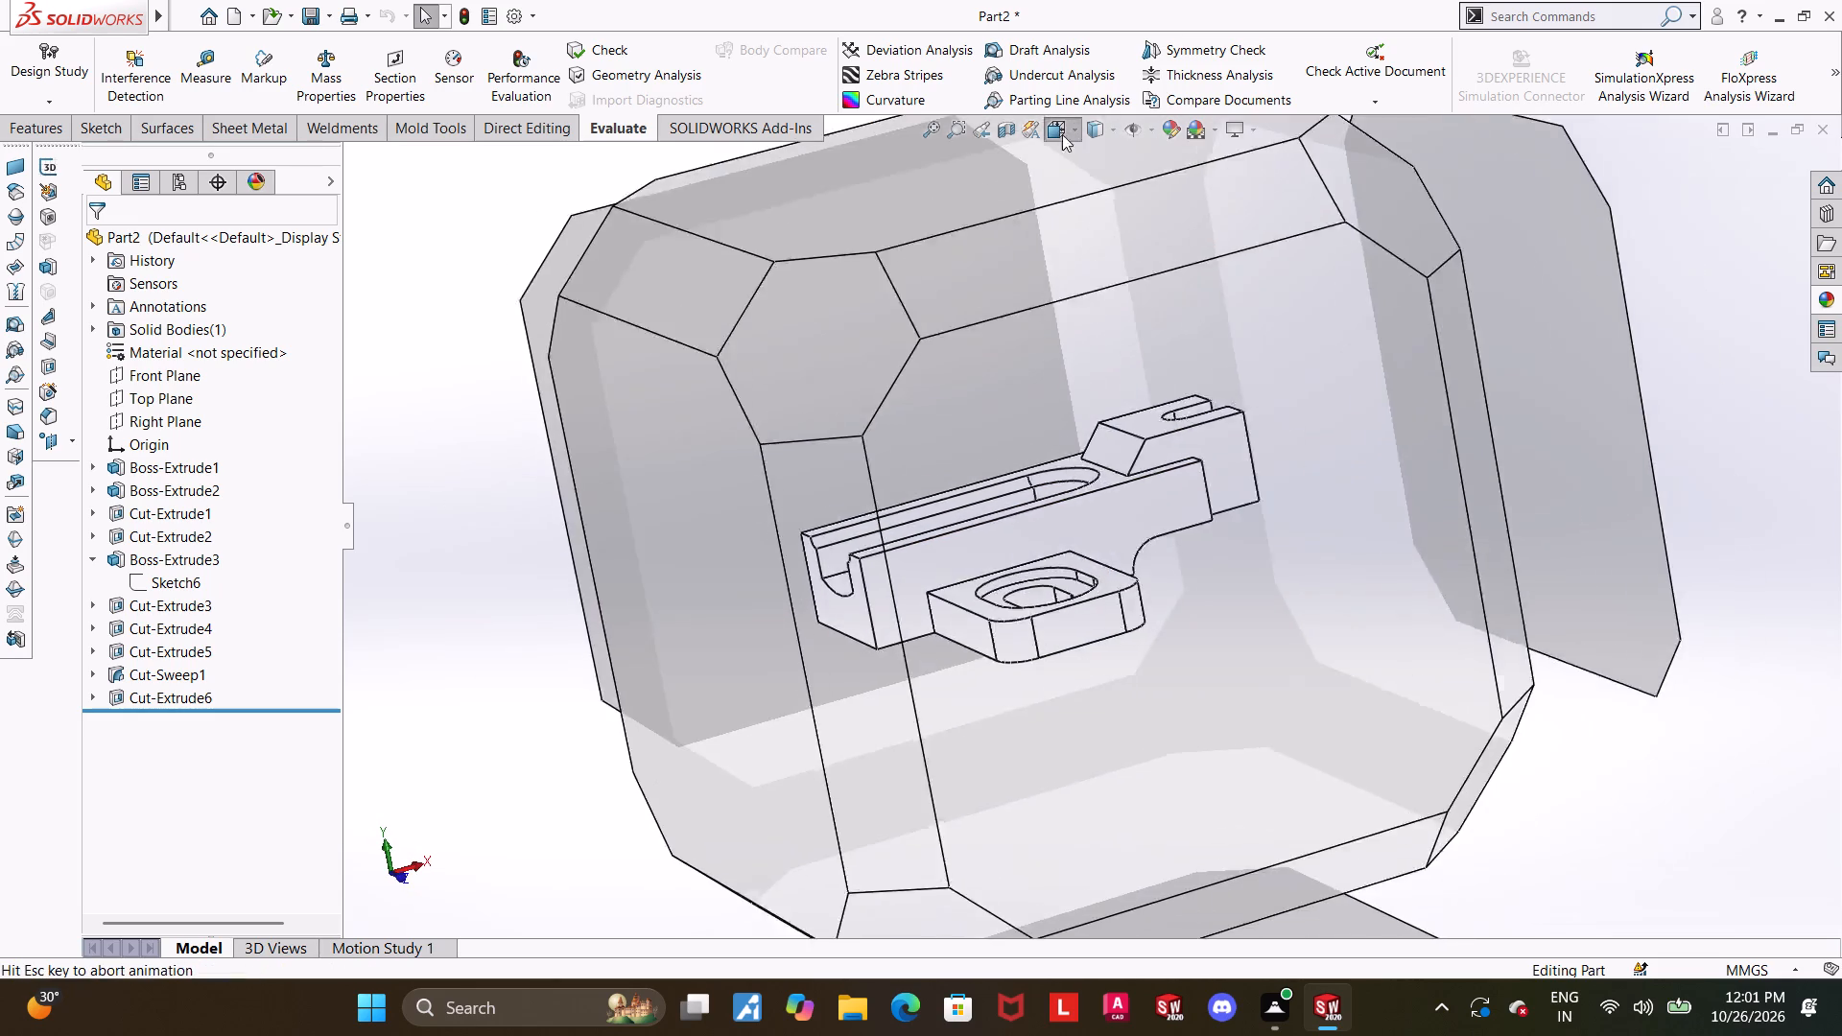
pyautogui.click(935, 746)
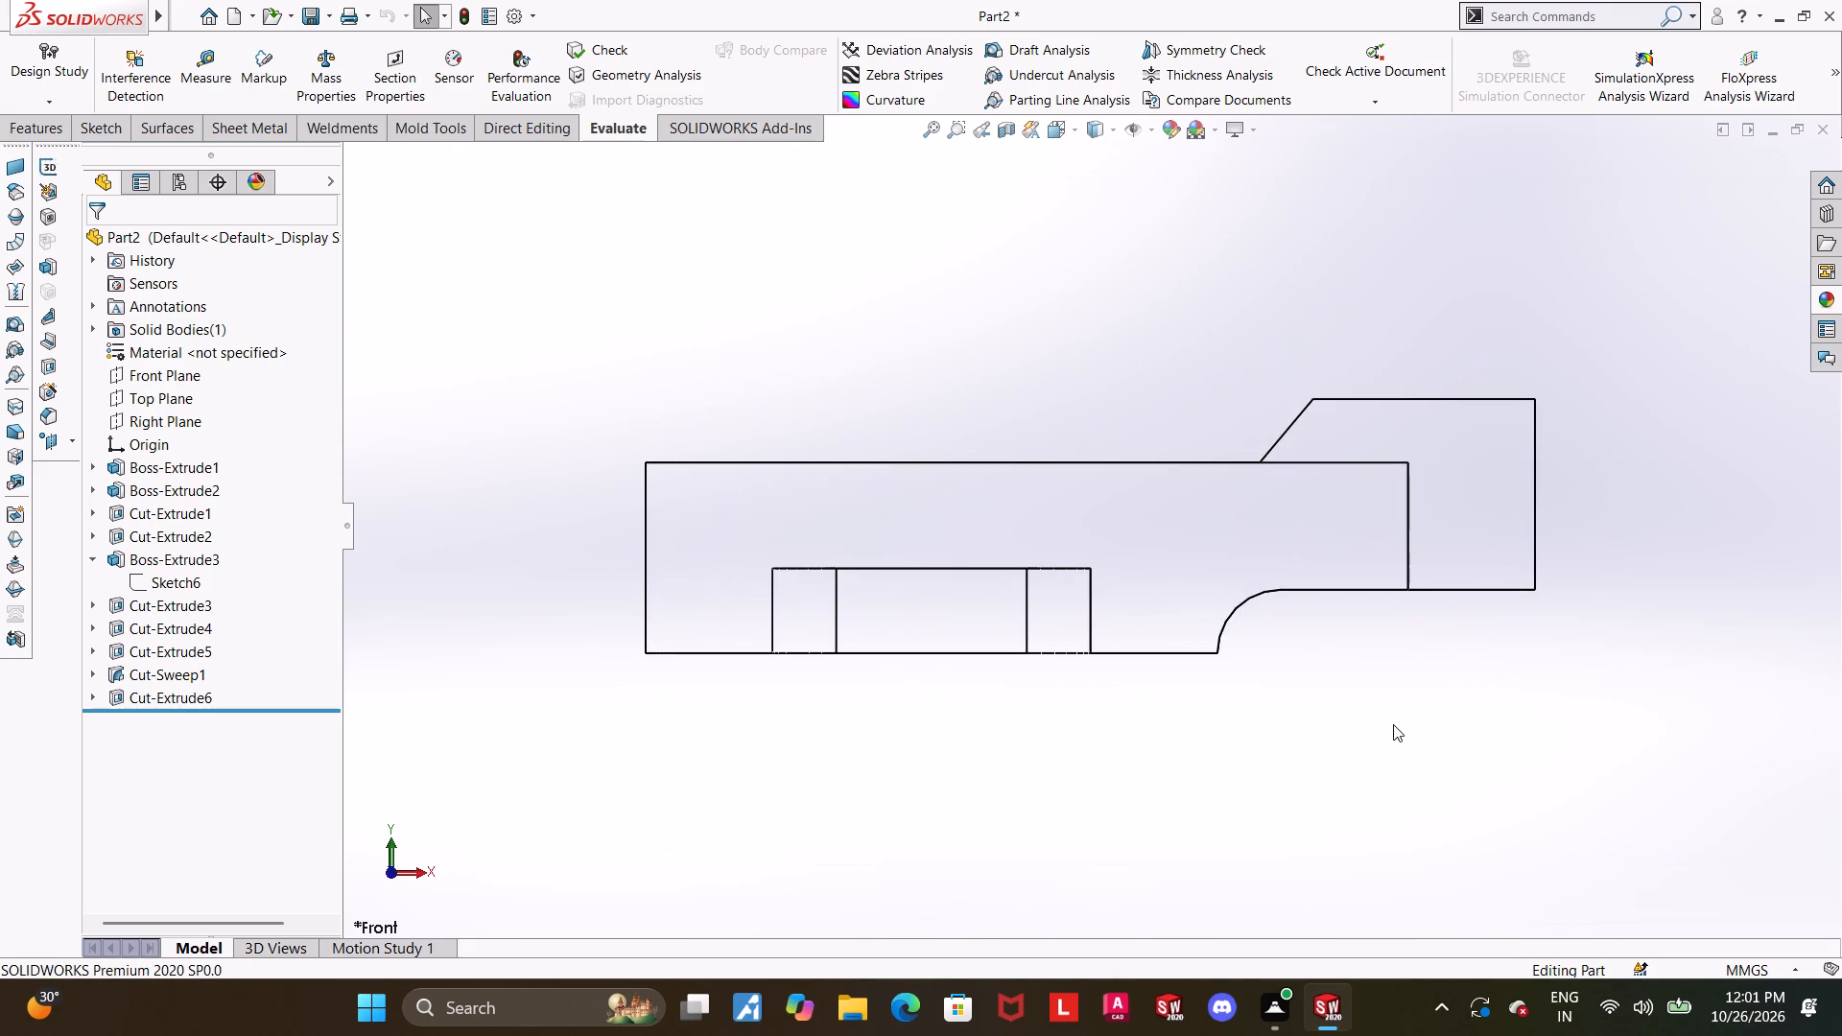
pyautogui.moveTo(1411, 517); pyautogui.dragTo(1147, 668, button='middle')
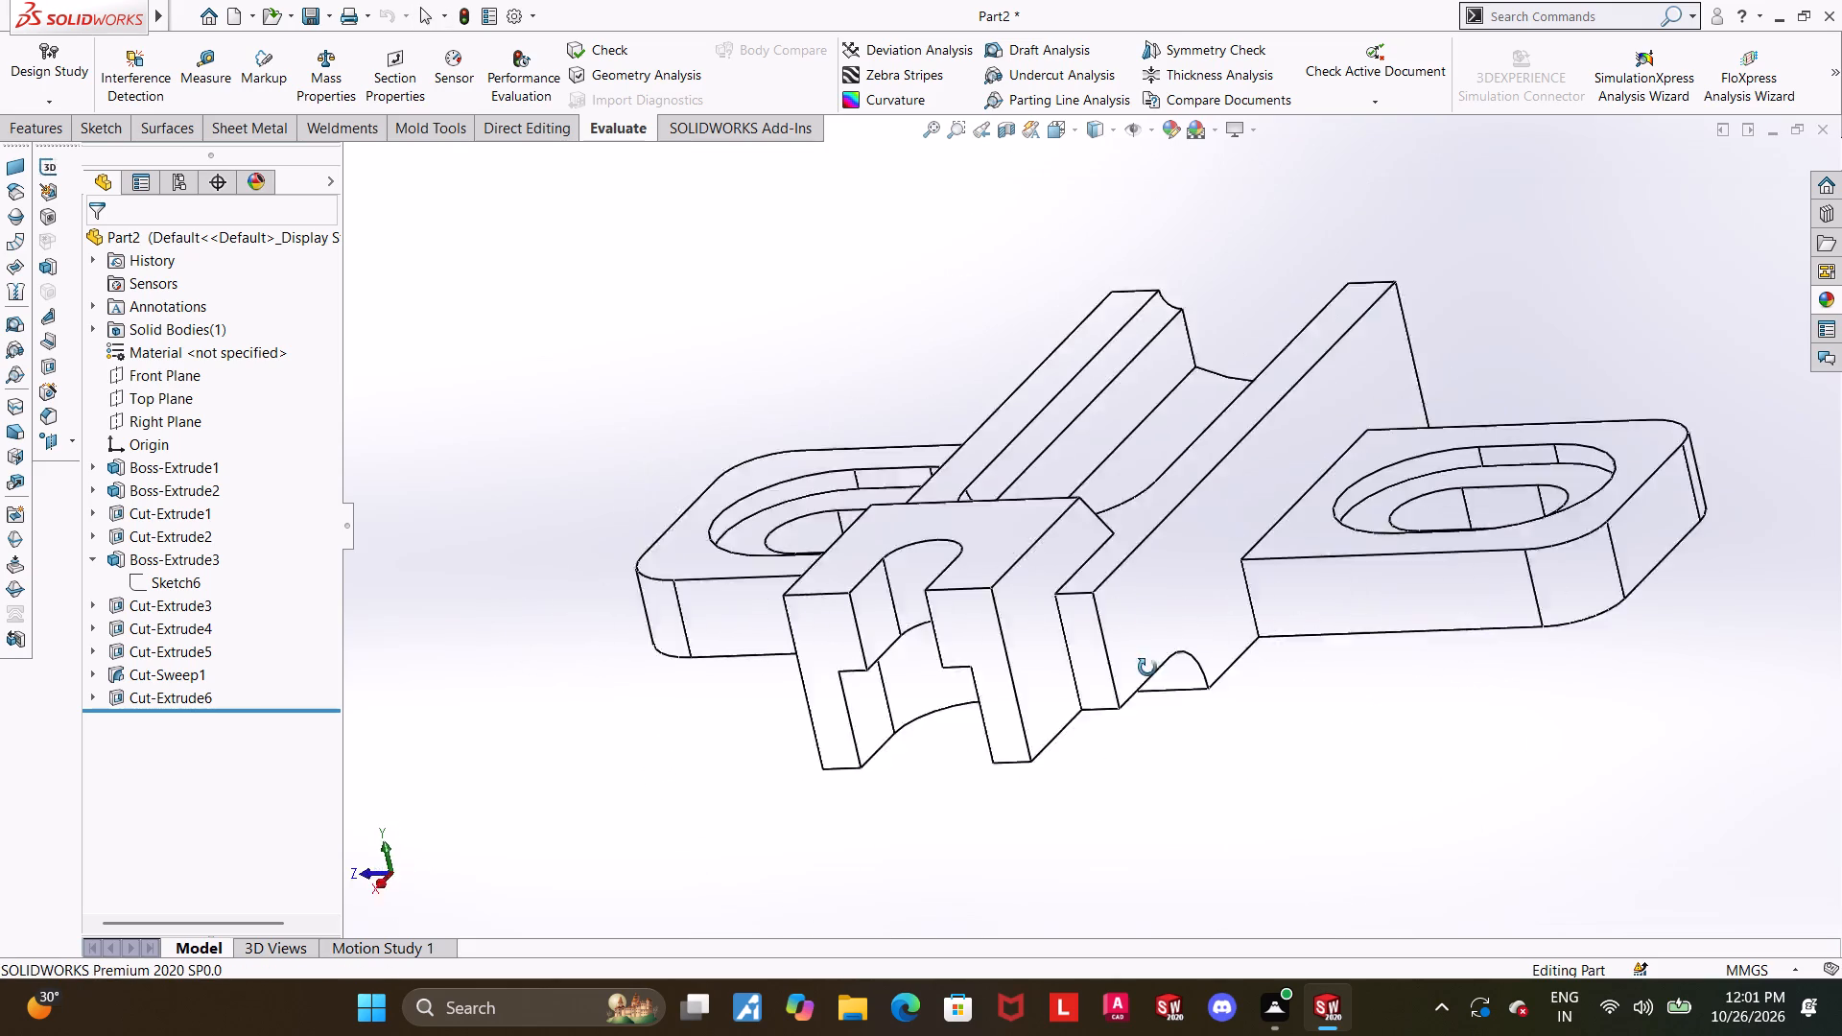
pyautogui.moveTo(1147, 668); pyautogui.dragTo(1184, 835, button='middle')
pyautogui.moveTo(1245, 435); pyautogui.dragTo(1171, 970, button='middle')
pyautogui.moveTo(1240, 384); pyautogui.dragTo(1245, 805, button='middle')
pyautogui.moveTo(1230, 584); pyautogui.dragTo(1224, 605, button='middle')
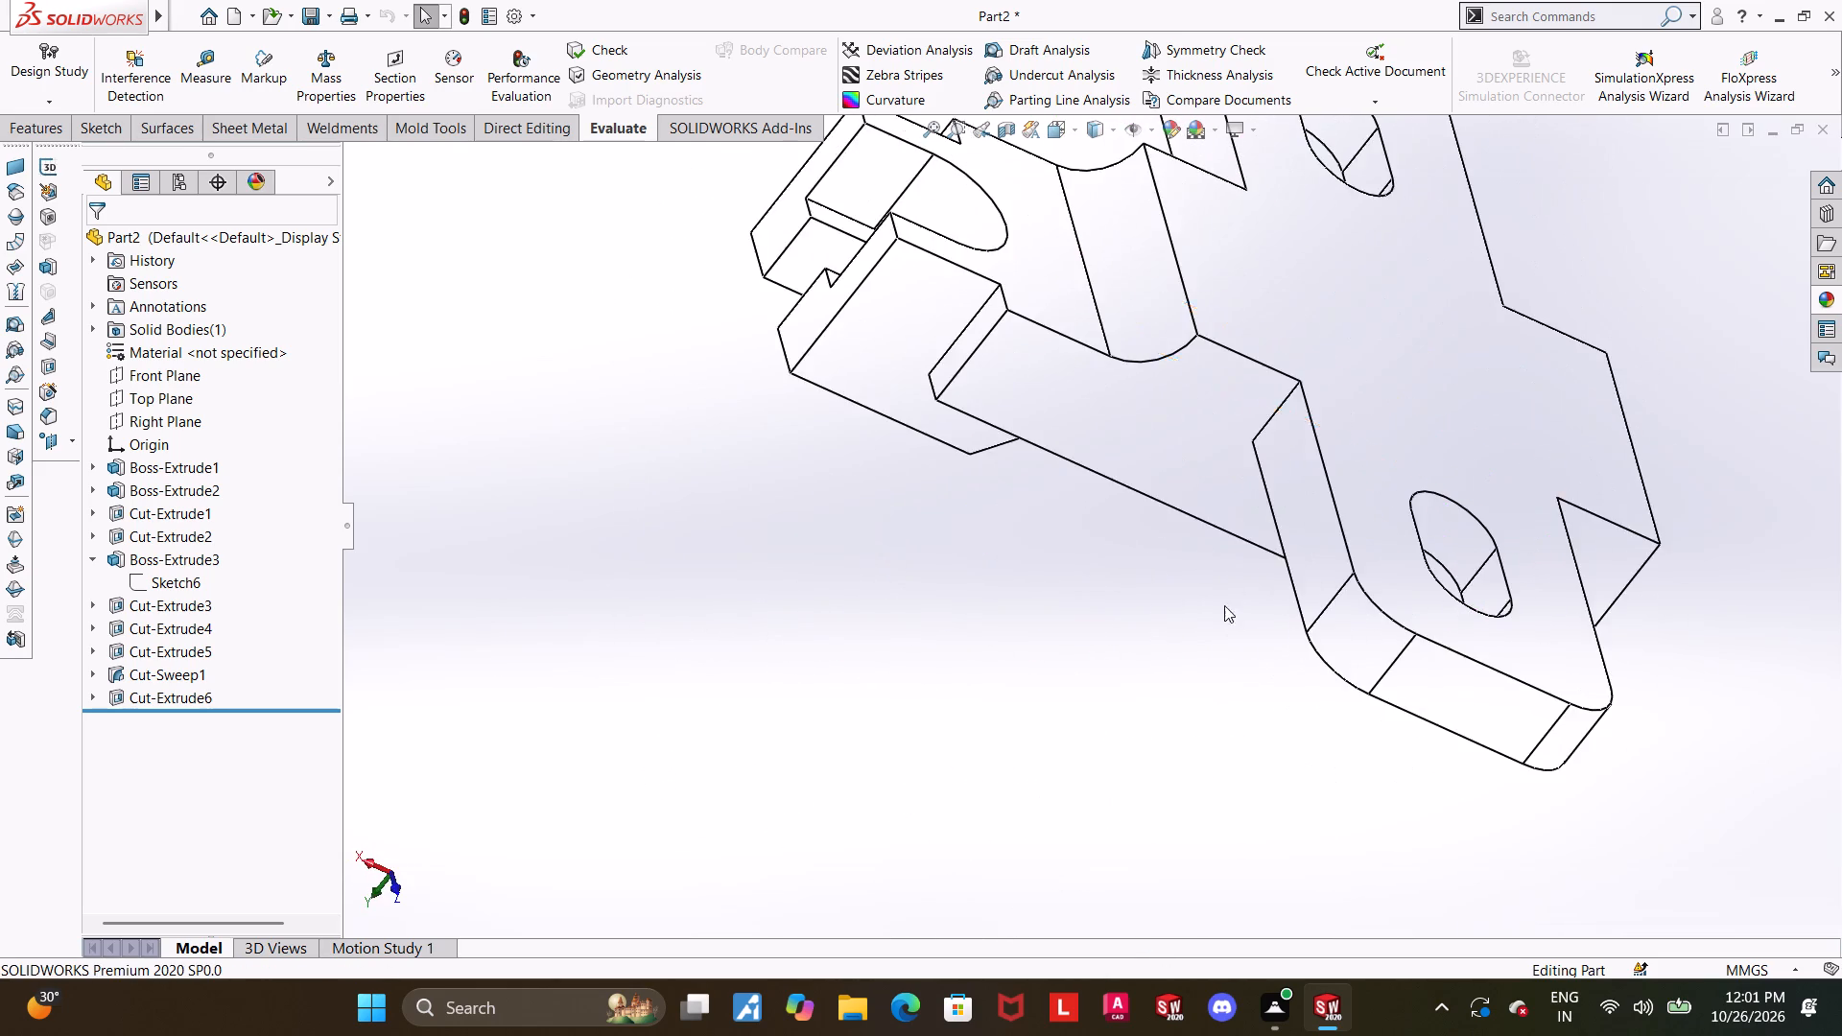
pyautogui.moveTo(1224, 605); pyautogui.dragTo(1198, 665, button='middle')
# Show the part upside down in a straight side view and examine its profile and slotted top.
pyautogui.click(1053, 126)
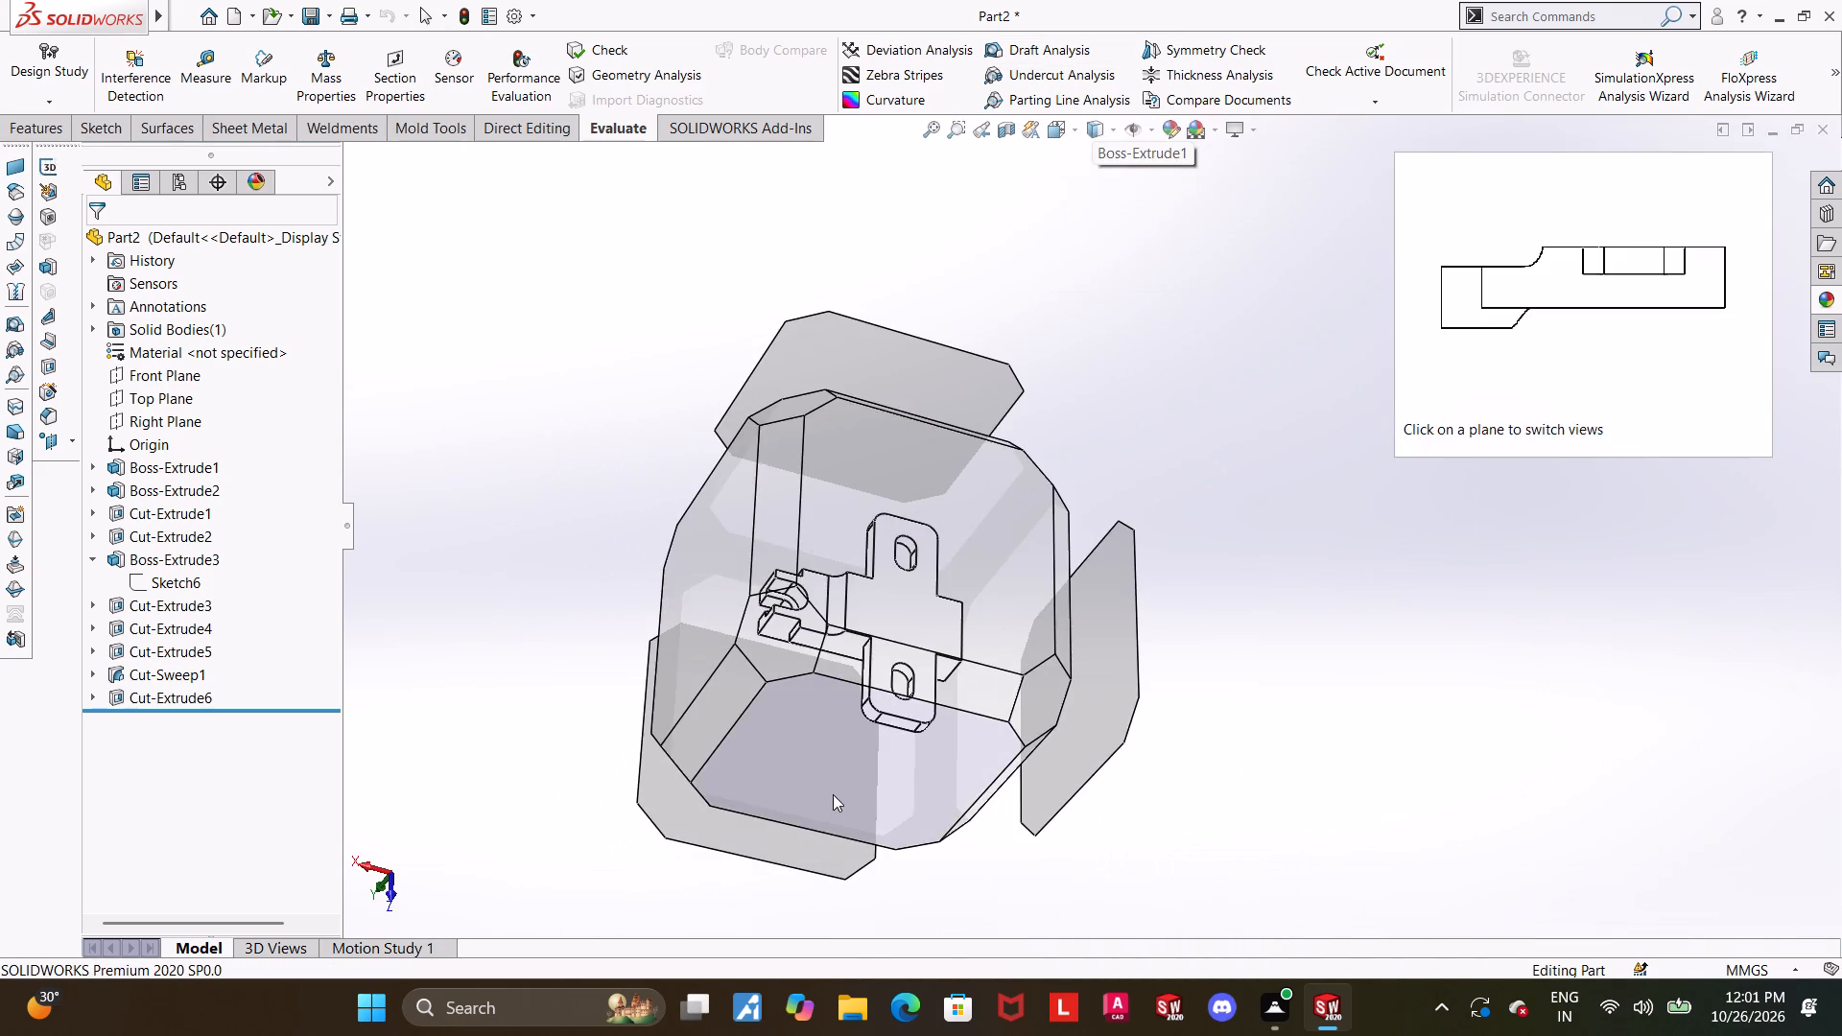
pyautogui.click(833, 791)
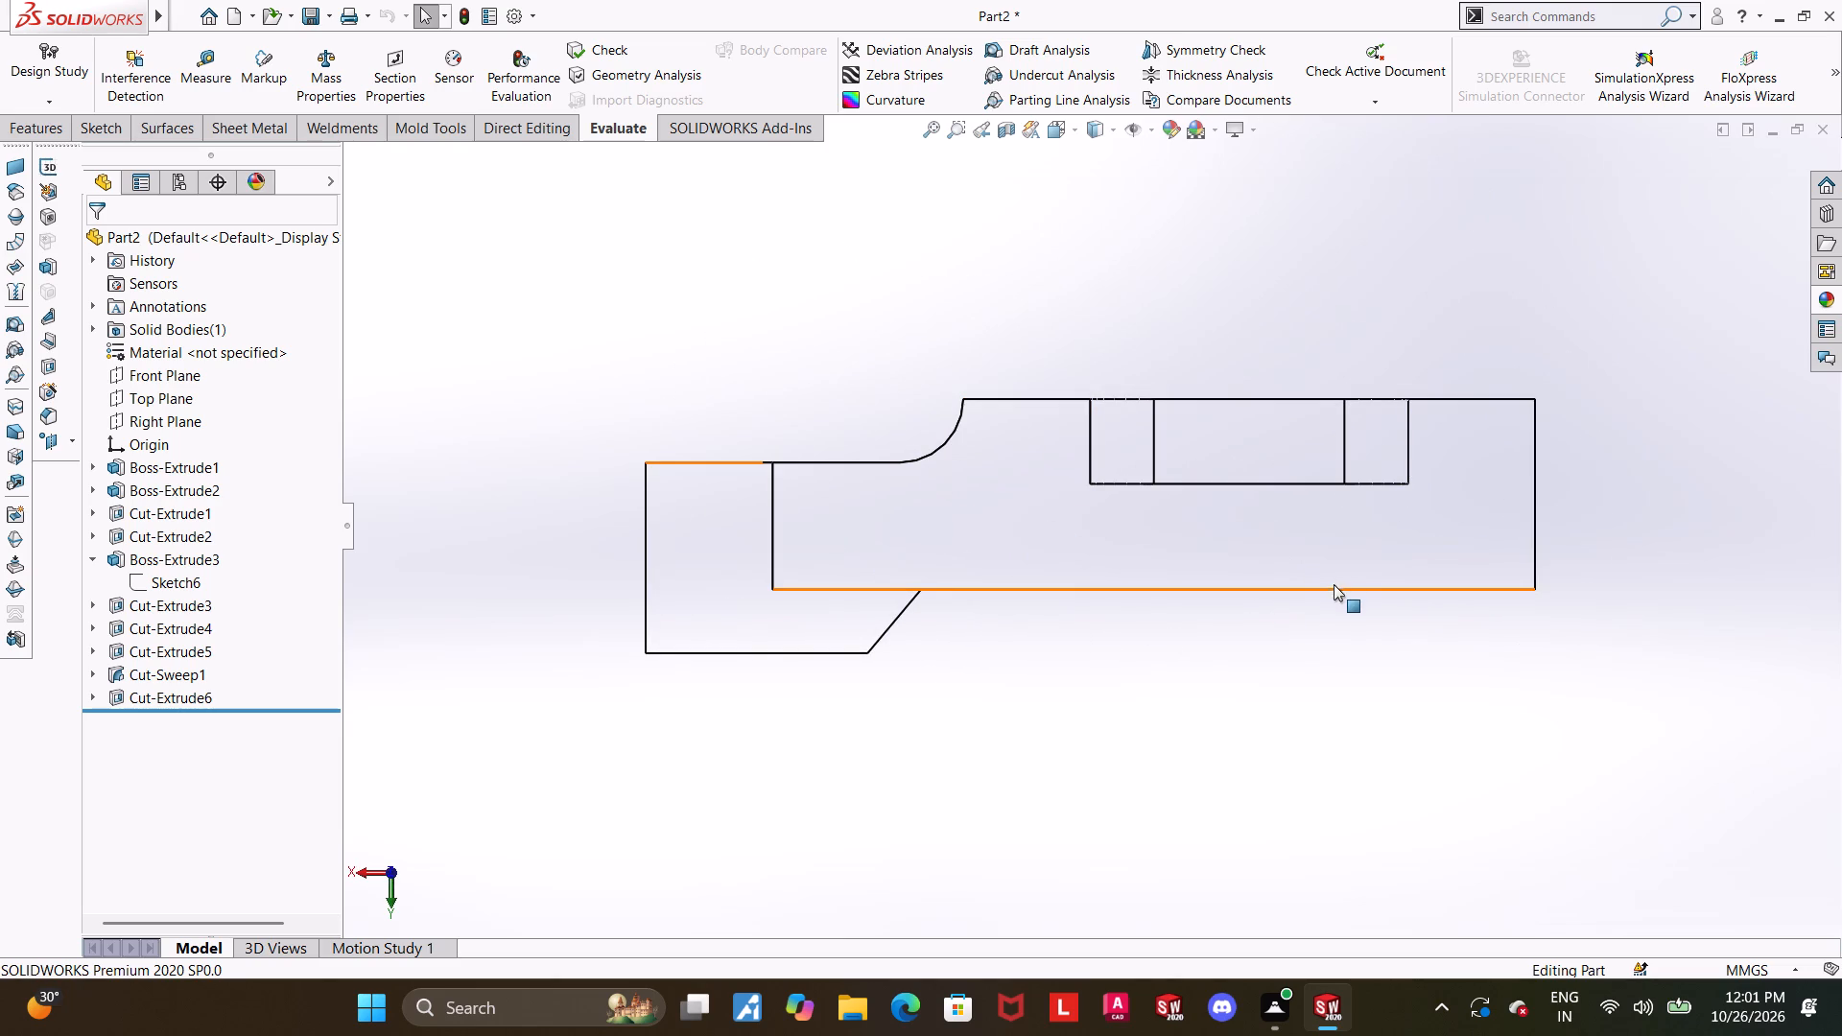
pyautogui.scroll(1, 1334, 585)
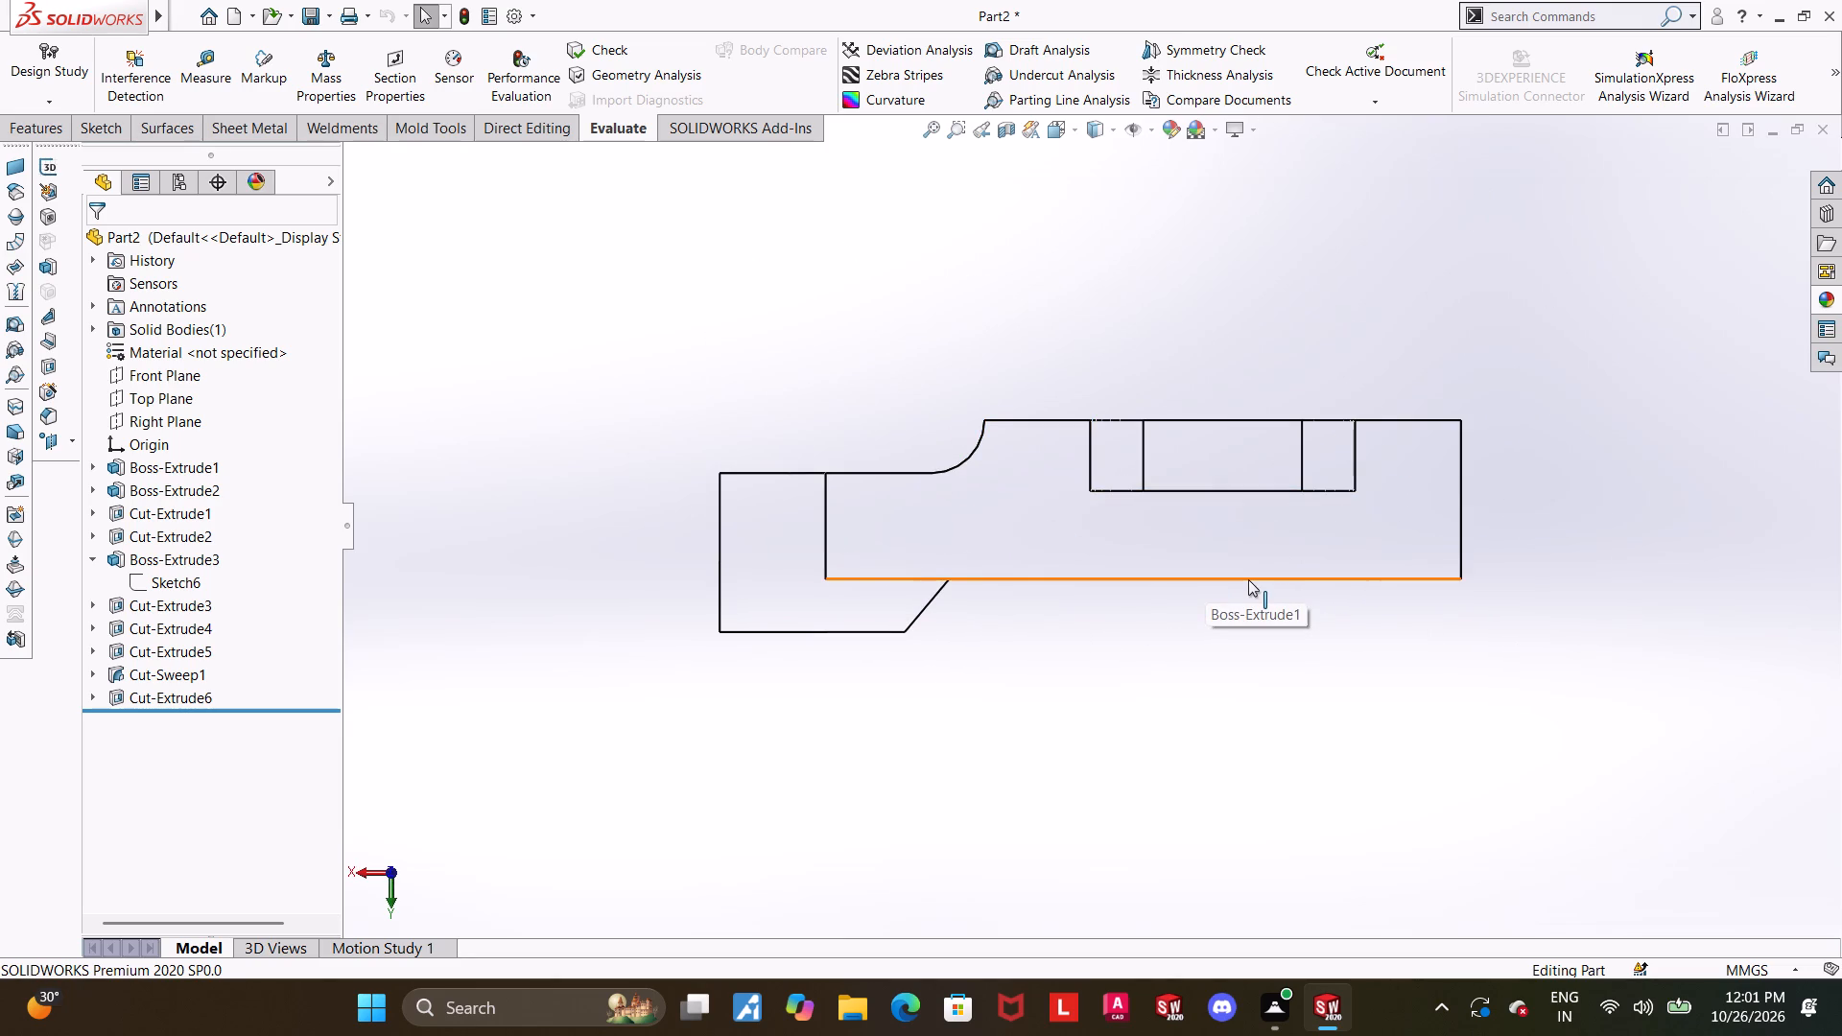
pyautogui.scroll(1, 1263, 598)
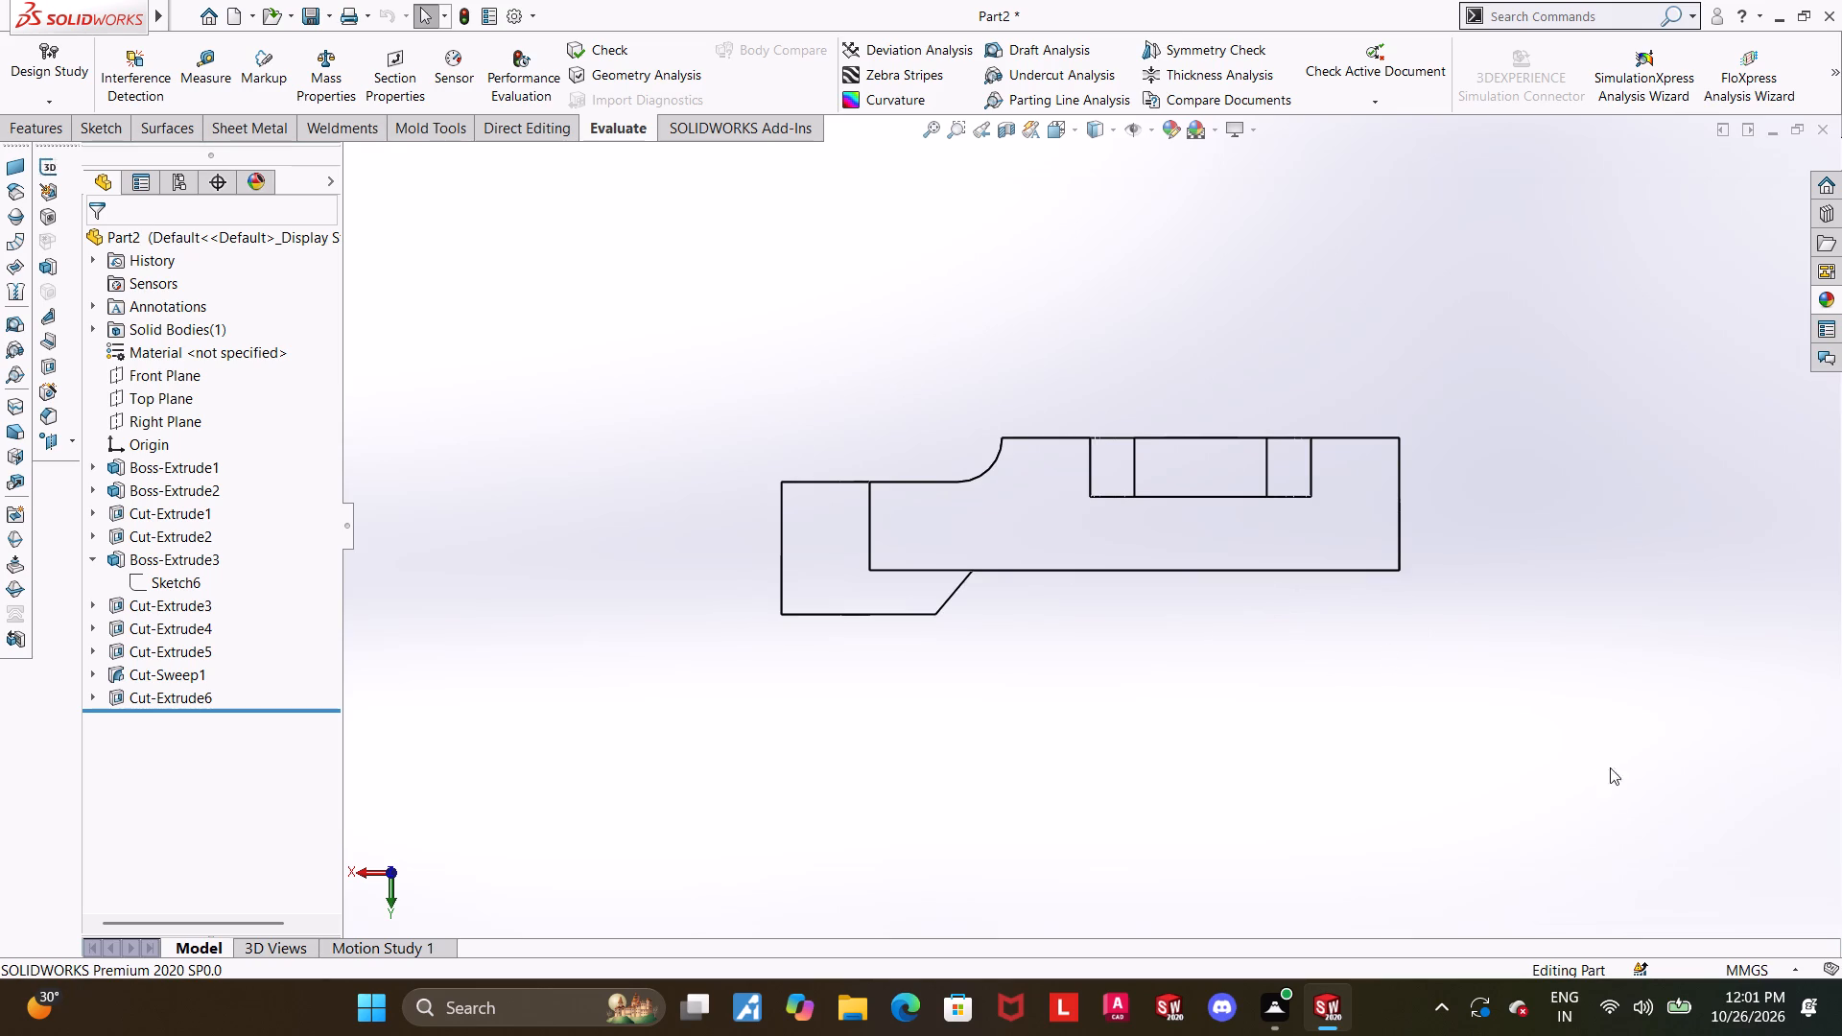
pyautogui.scroll(1, 1457, 703)
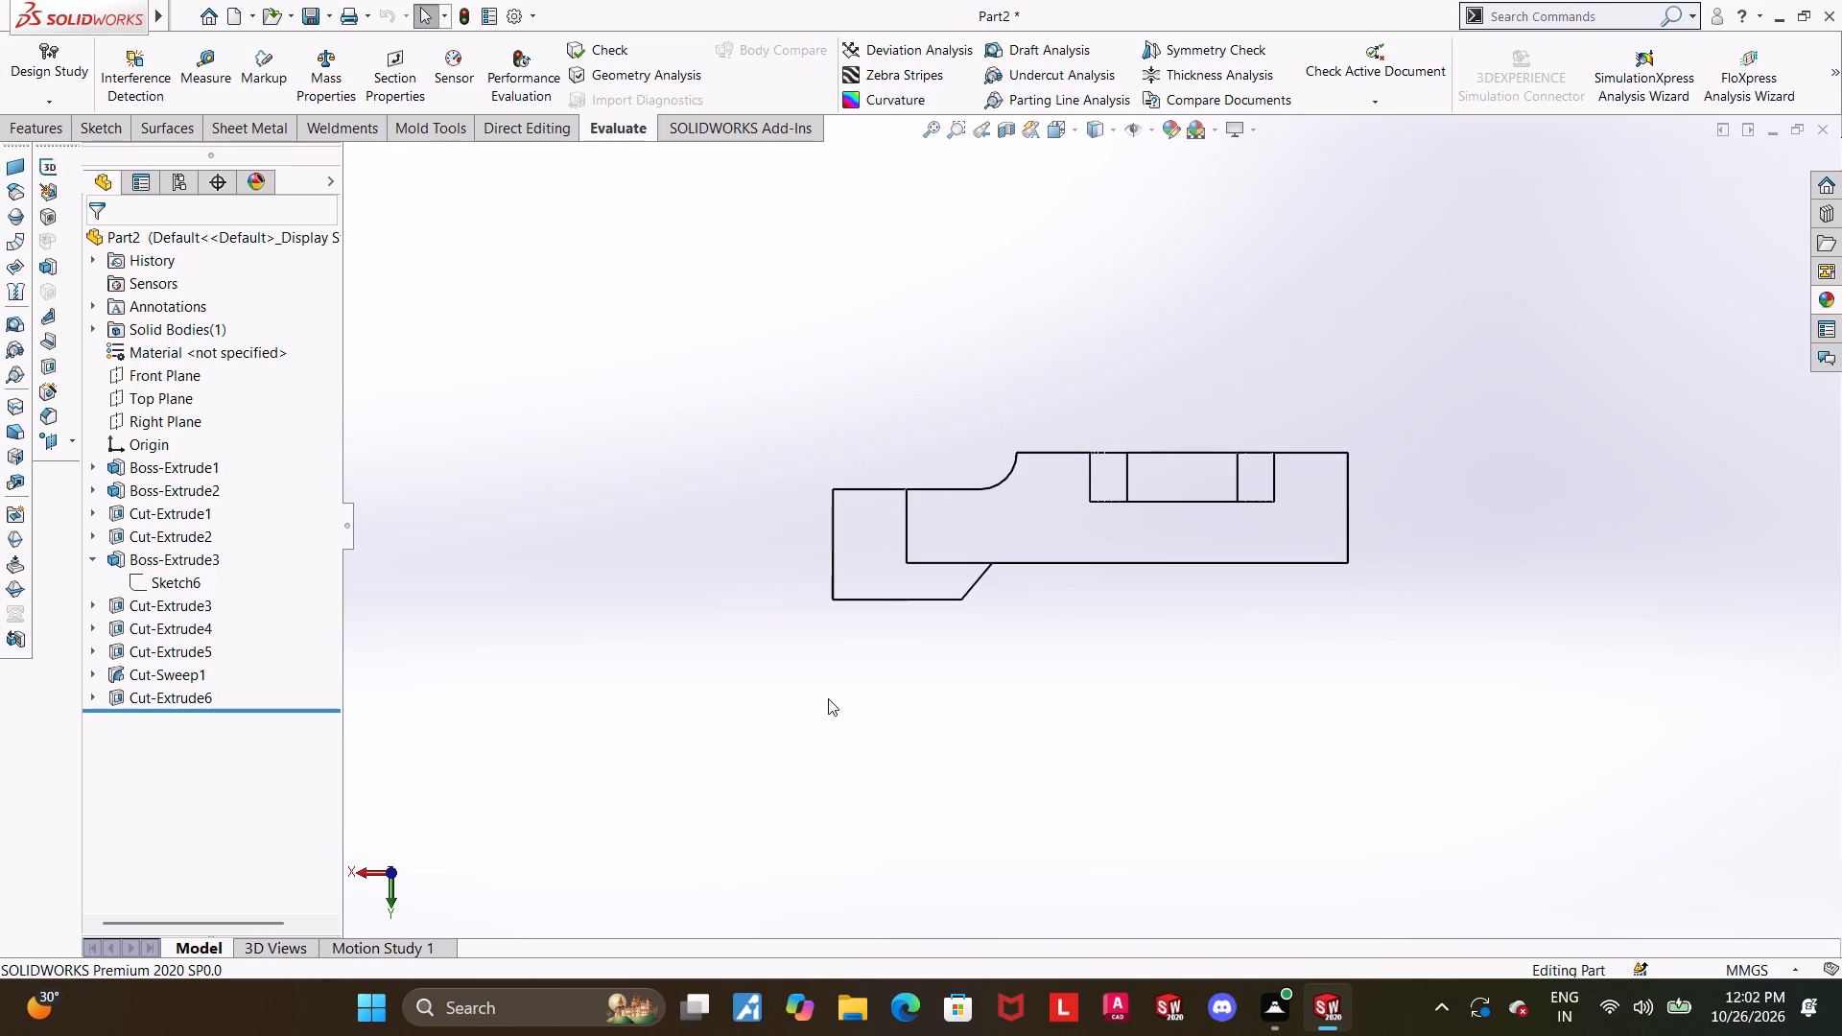
pyautogui.scroll(-1, 767, 688)
pyautogui.moveTo(1172, 511); pyautogui.dragTo(1145, 199, button='middle')
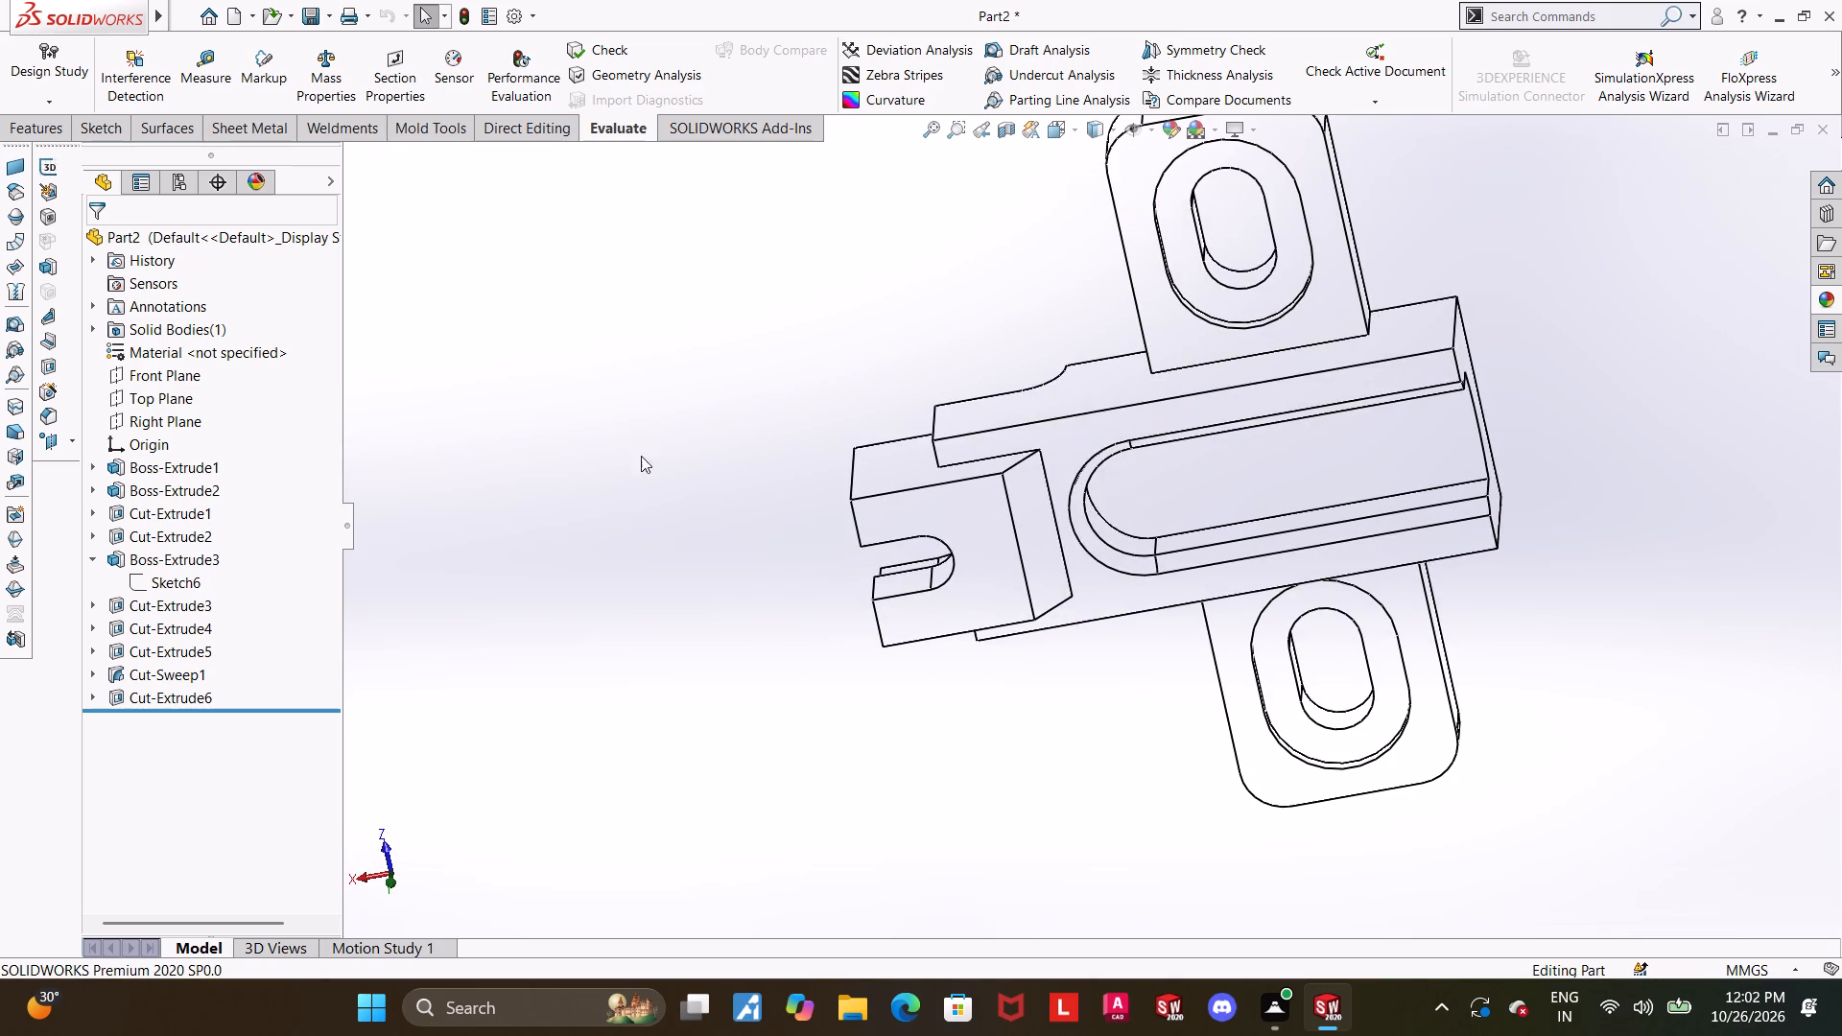
# Inspect the dimensions of Boss-Extrude2, the hooked end, in the upside-down side view.
pyautogui.click(132, 494)
pyautogui.moveTo(1453, 552); pyautogui.dragTo(1462, 863, button='middle')
pyautogui.click(1054, 117)
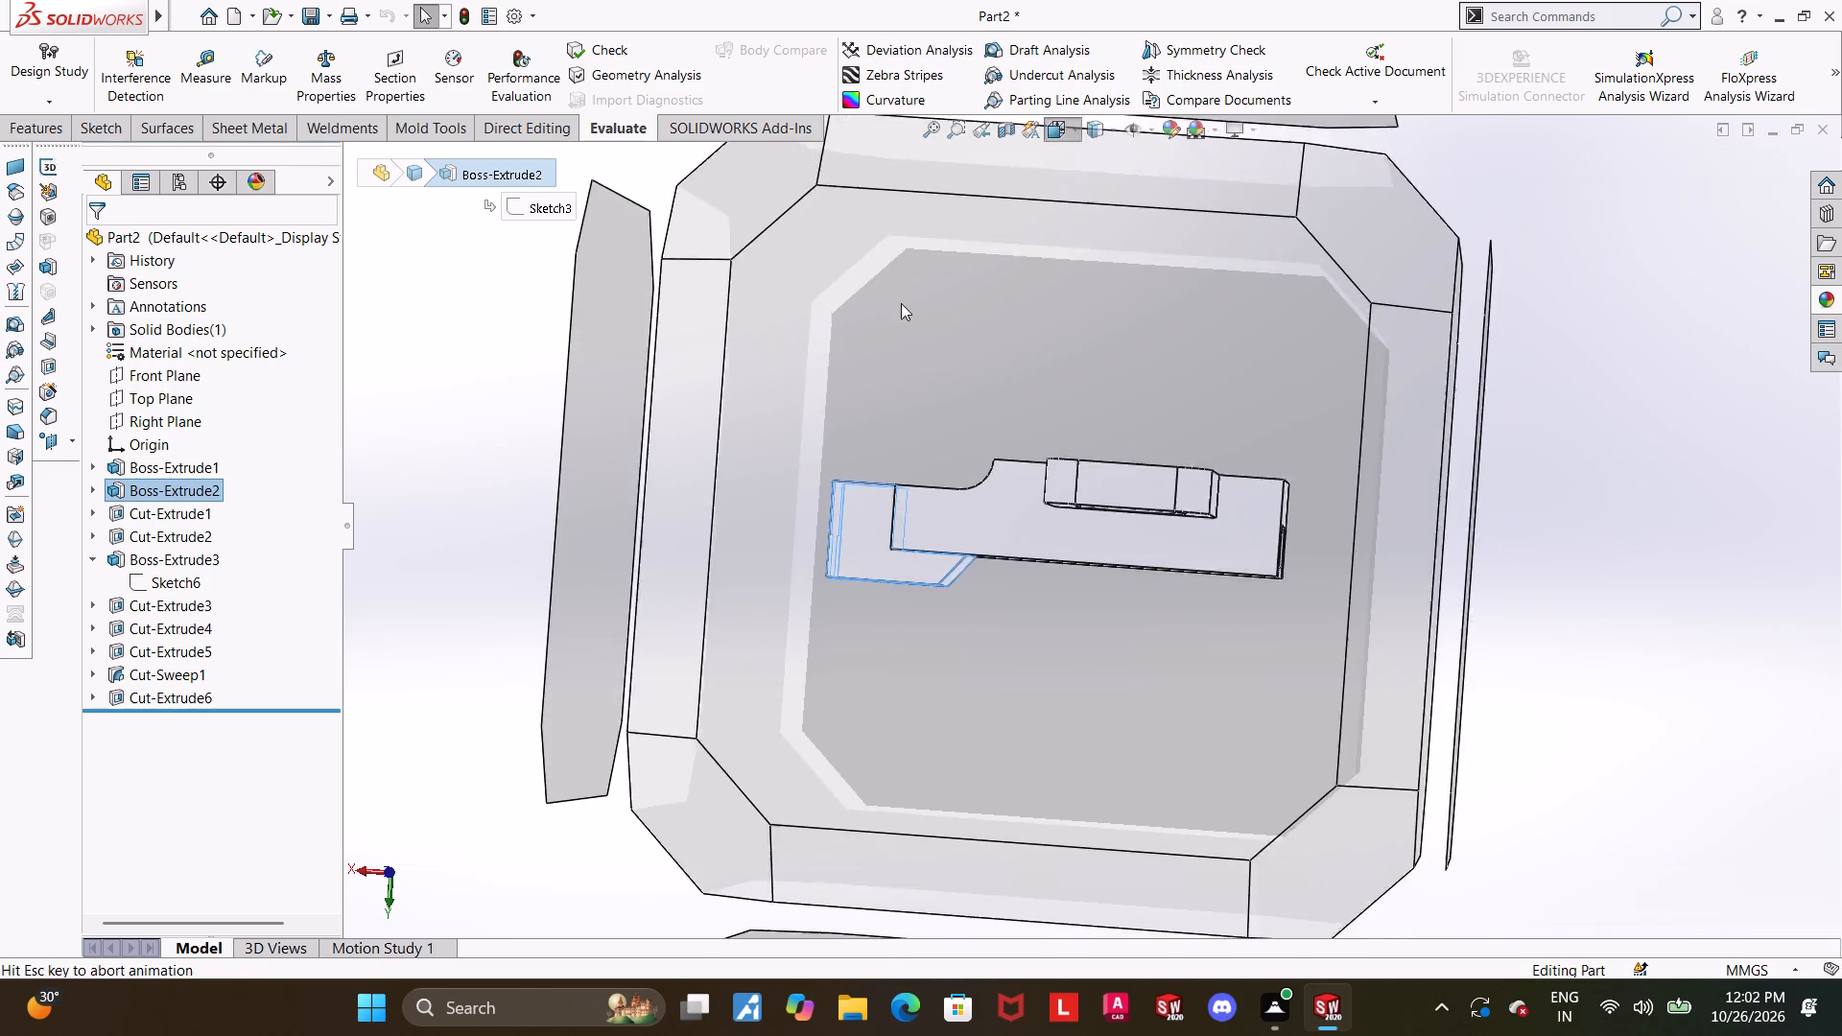
pyautogui.click(855, 501)
pyautogui.scroll(1, 946, 508)
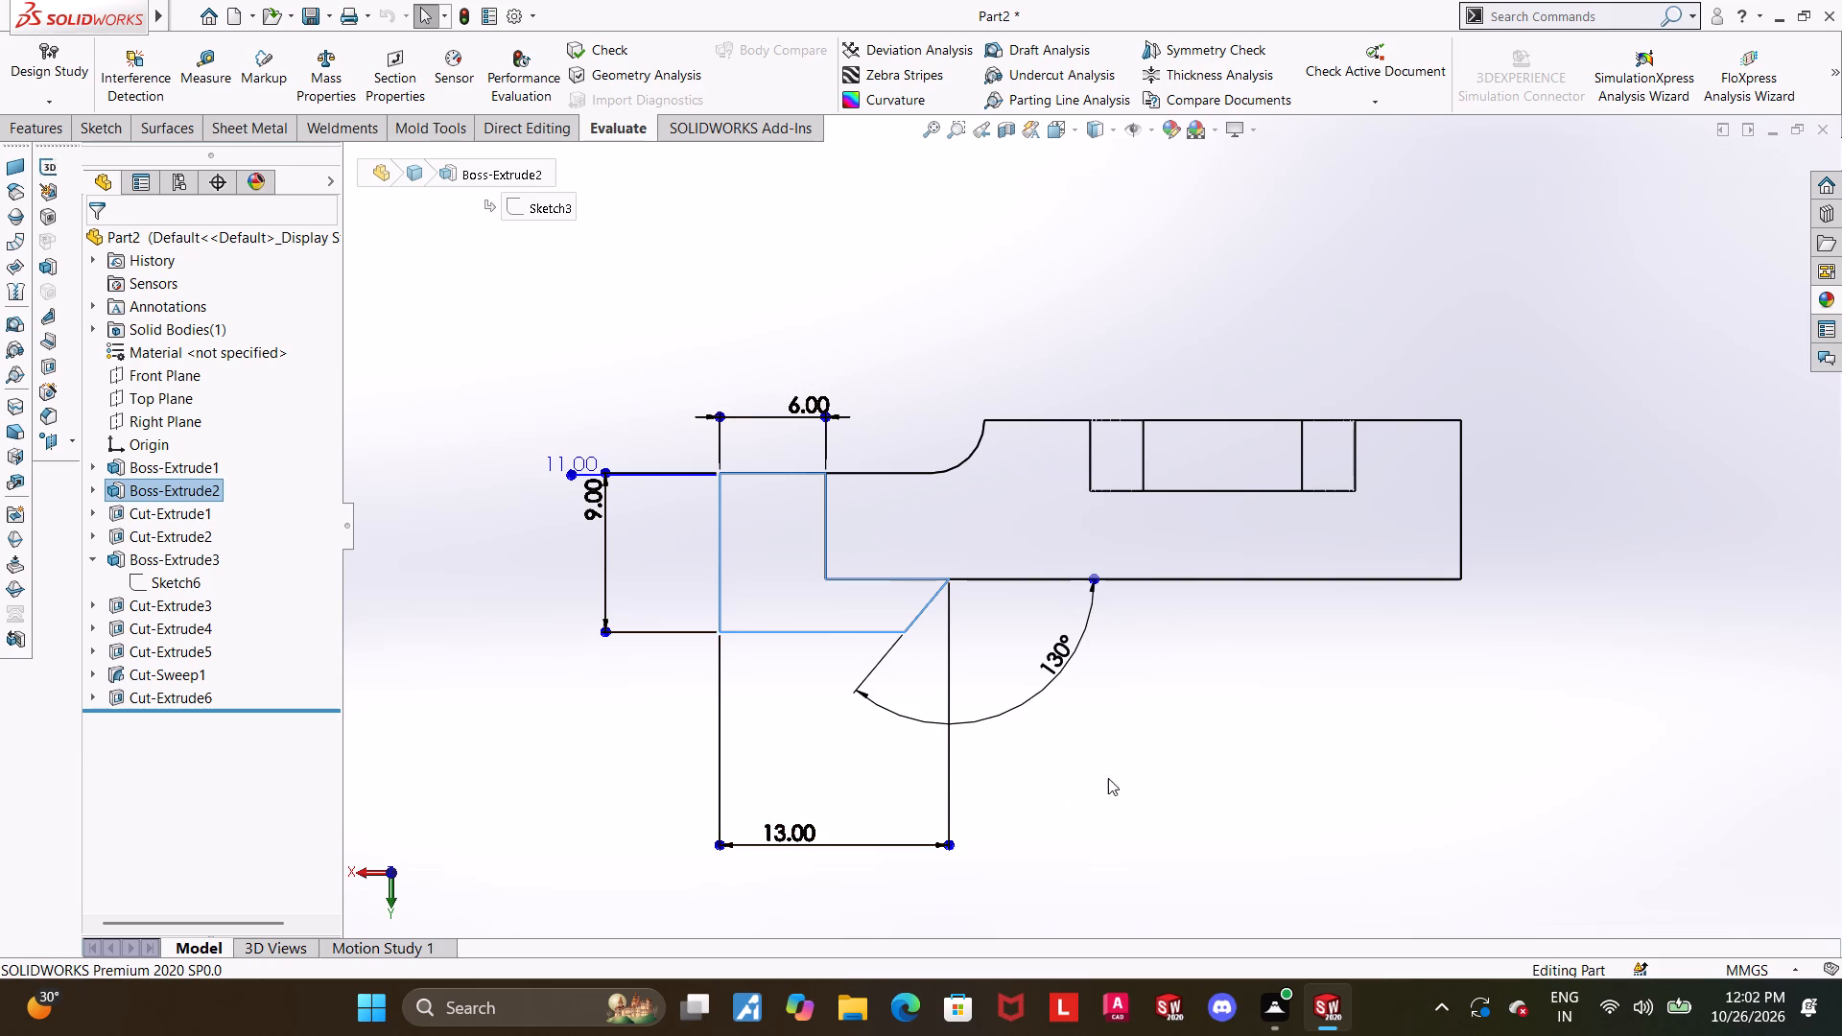
pyautogui.click(1150, 683)
pyautogui.scroll(2, 1172, 698)
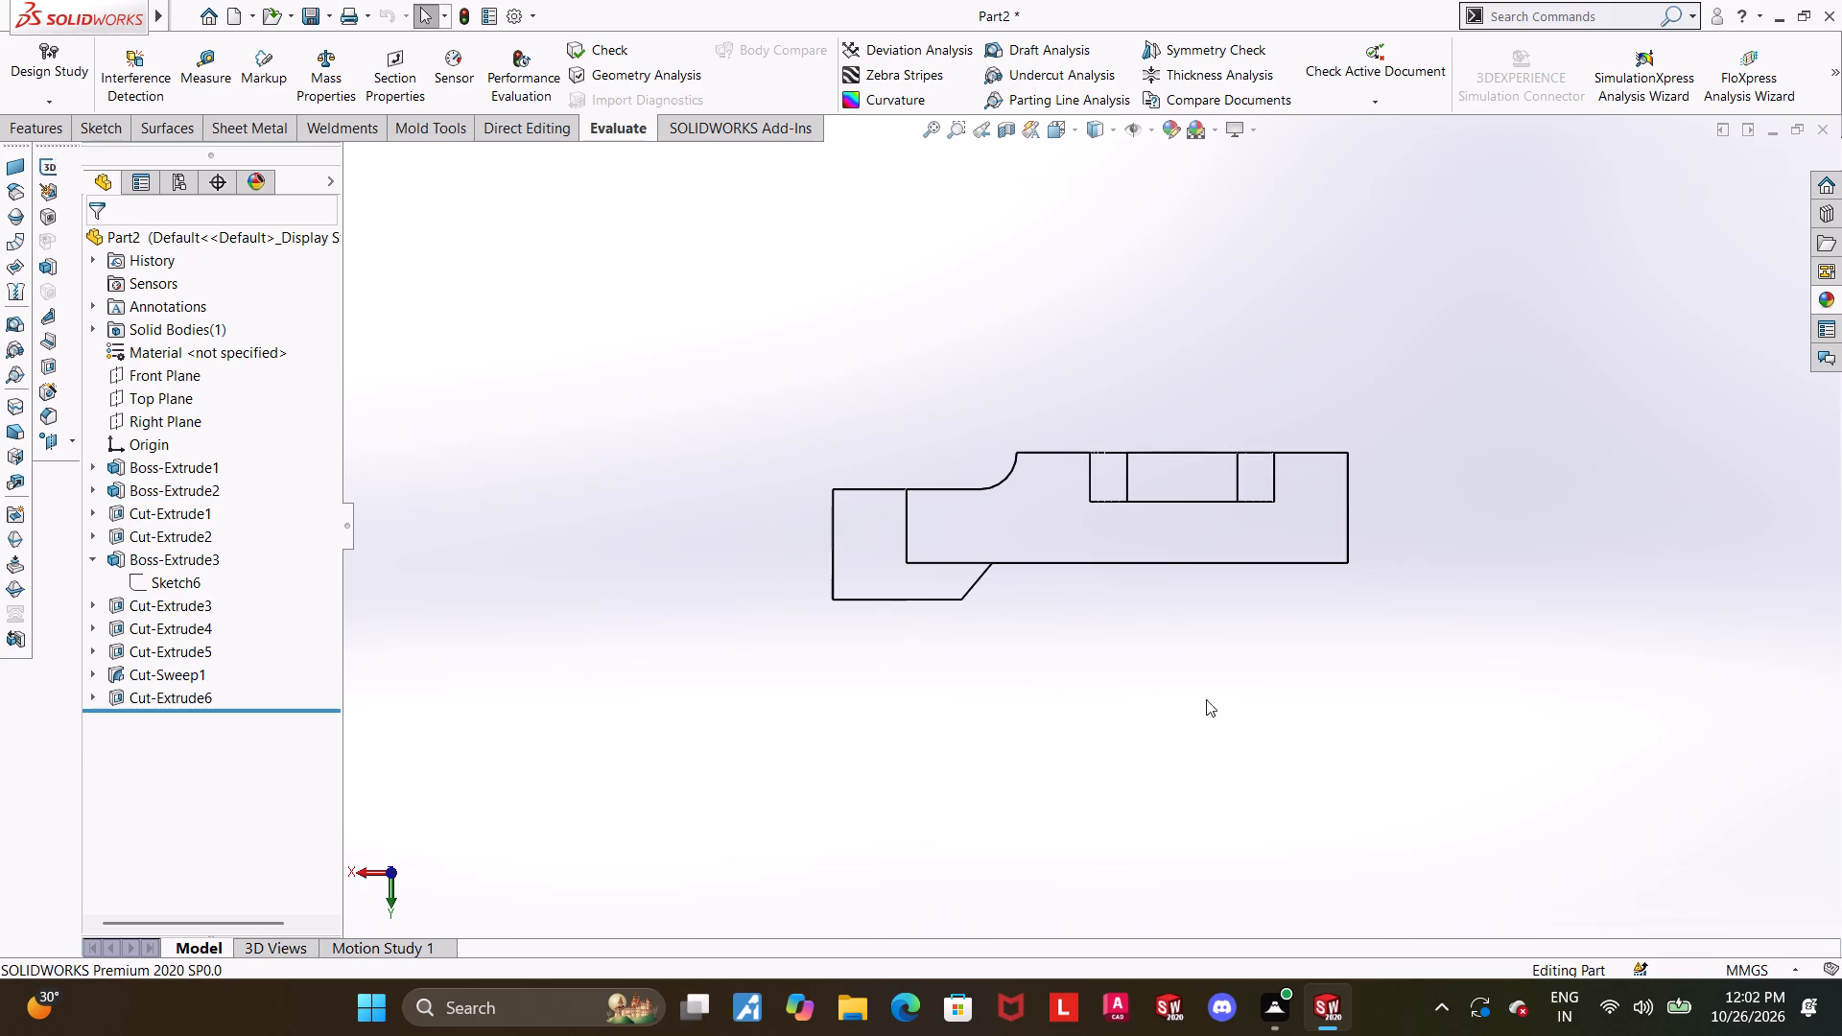
# Measure the distance between the part's flat bottom face and the main body's top face.
pyautogui.scroll(-2, 1351, 461)
pyautogui.moveTo(1335, 474); pyautogui.dragTo(1233, 553, button='middle')
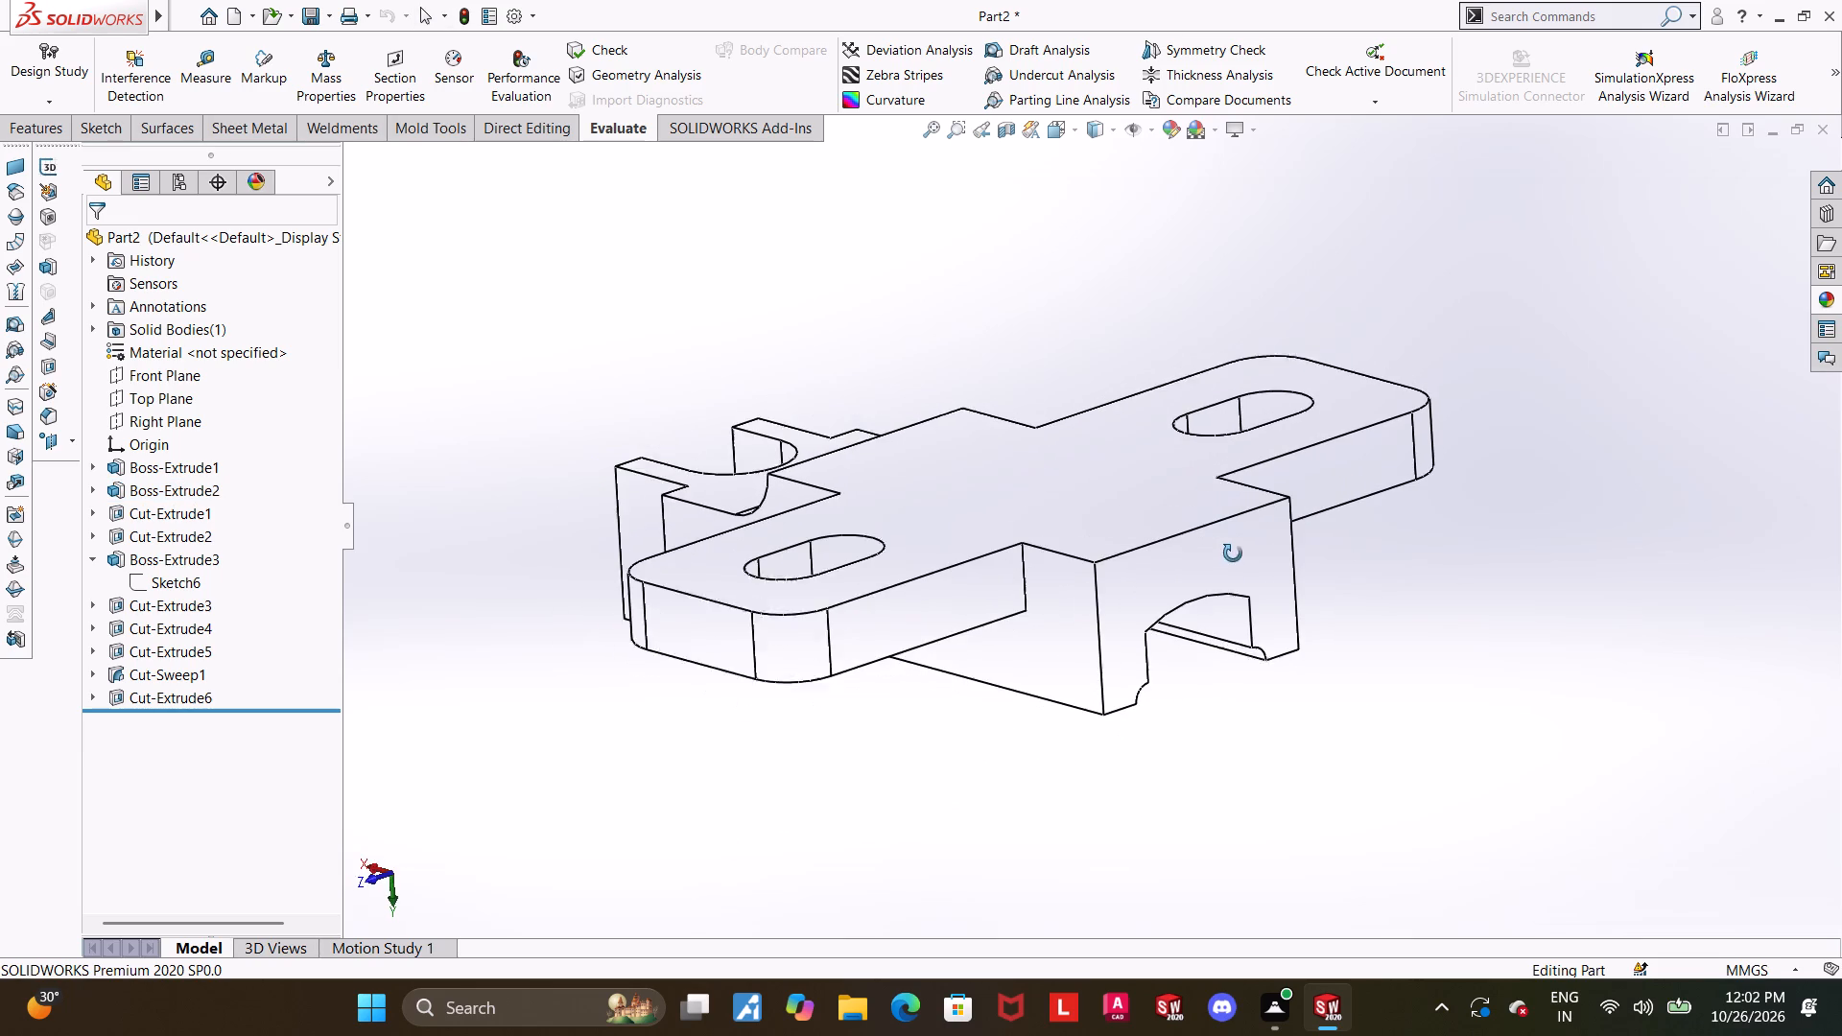
pyautogui.moveTo(1233, 553); pyautogui.dragTo(1233, 553, button='middle')
pyautogui.click(192, 68)
pyautogui.click(1086, 485)
pyautogui.moveTo(1151, 582); pyautogui.dragTo(1139, 573, button='middle')
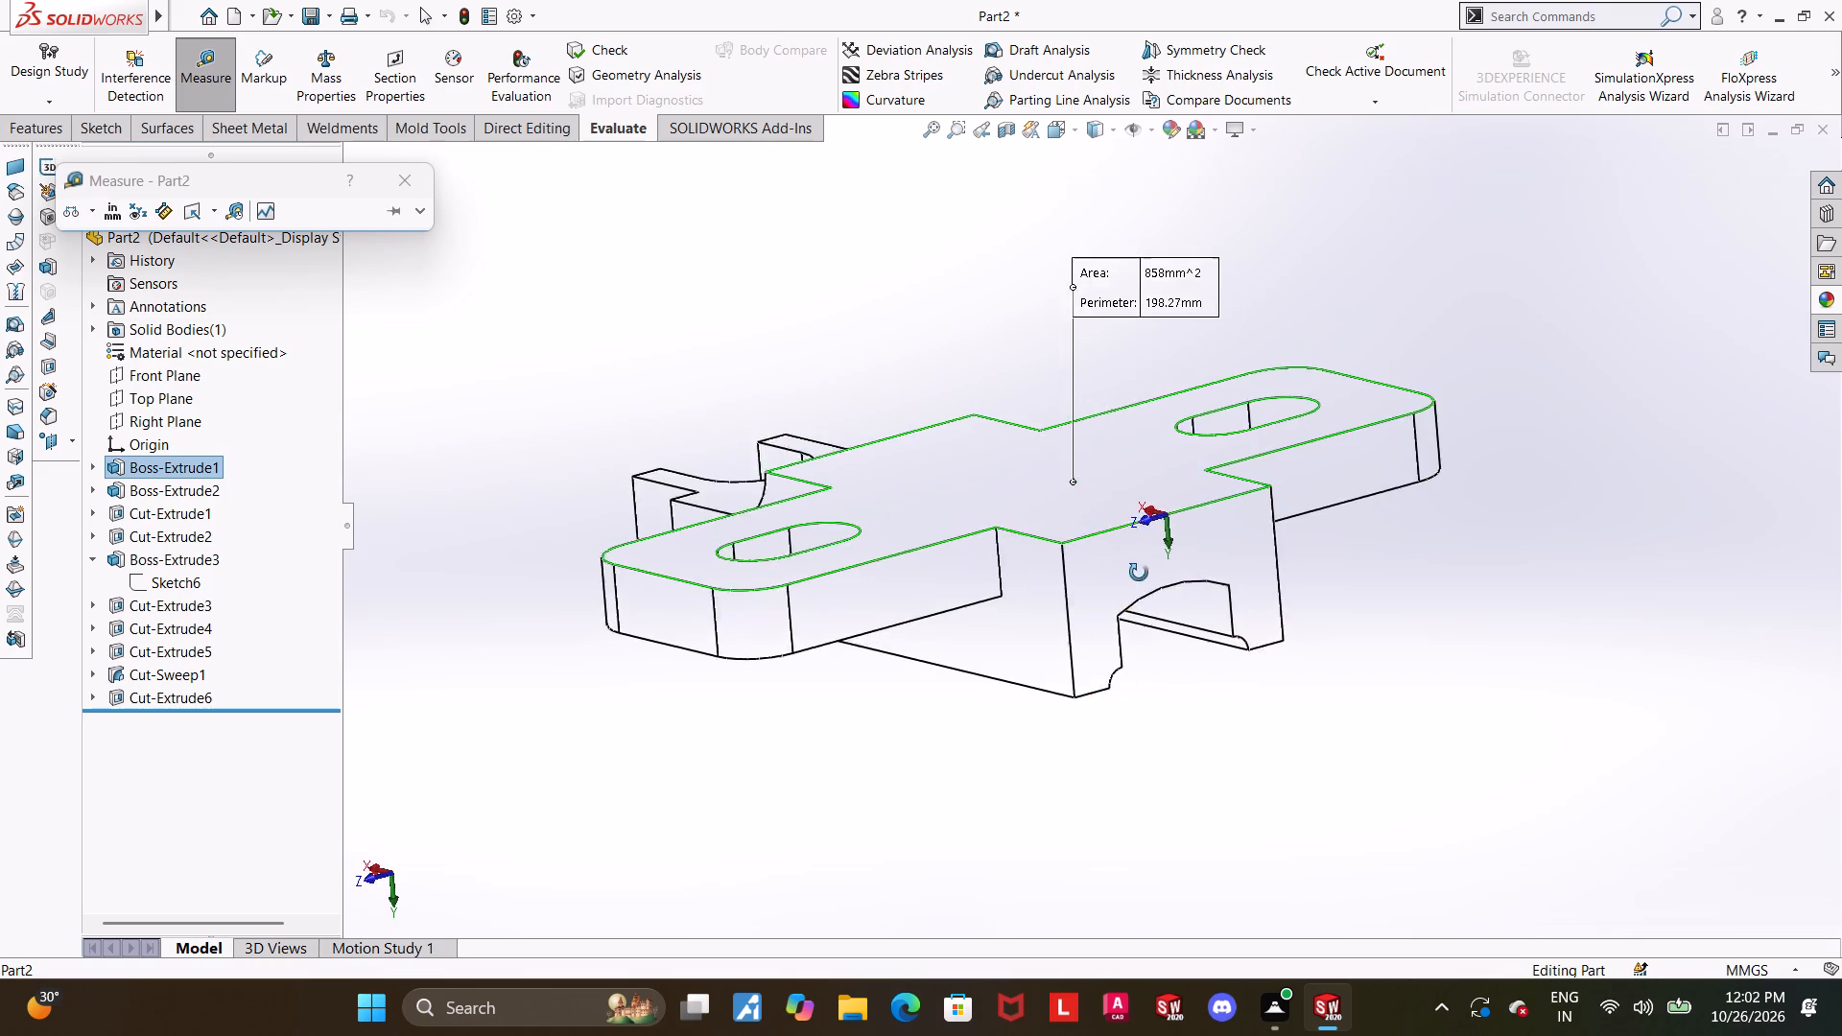
pyautogui.moveTo(1139, 573); pyautogui.dragTo(1166, 391, button='middle')
pyautogui.click(1143, 465)
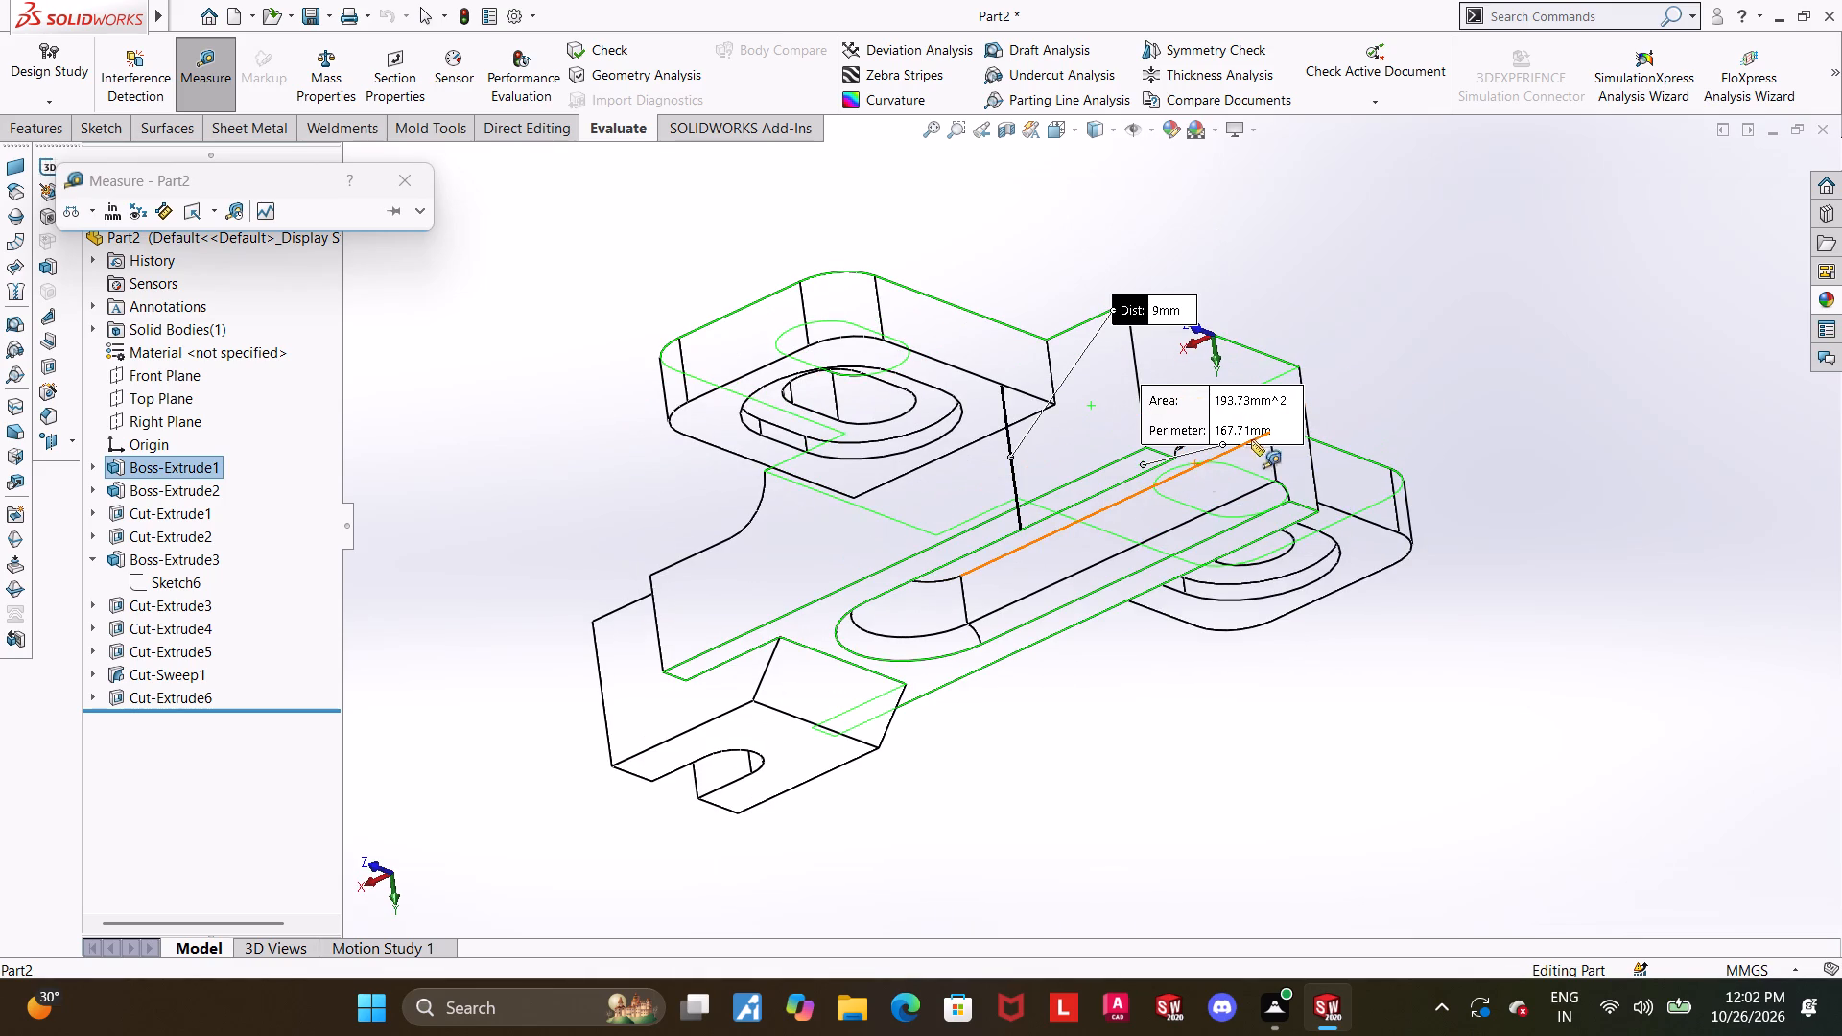
pyautogui.press('Escape')
# Measure the main body's length between its open-slot end face and the opposite end face beside the hook.
pyautogui.scroll(1, 1354, 332)
pyautogui.moveTo(1353, 334); pyautogui.dragTo(1353, 373, button='middle')
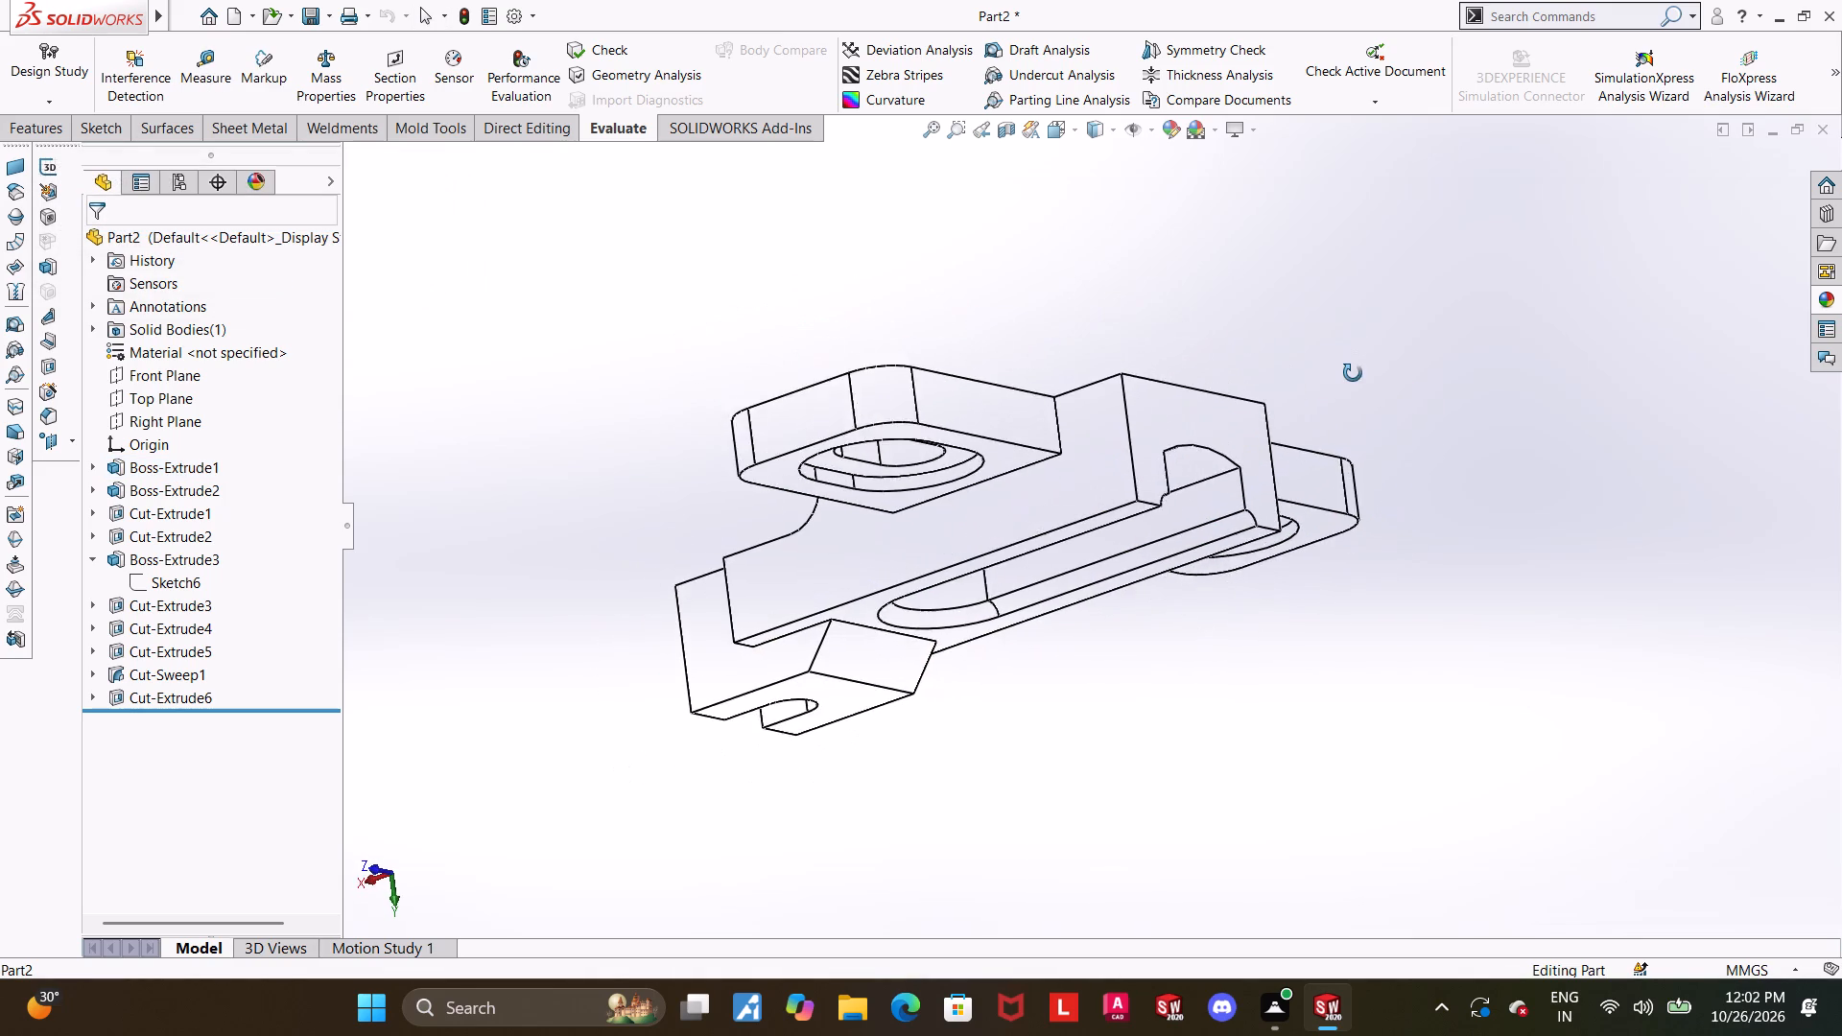
pyautogui.moveTo(1353, 373); pyautogui.dragTo(1395, 500, button='middle')
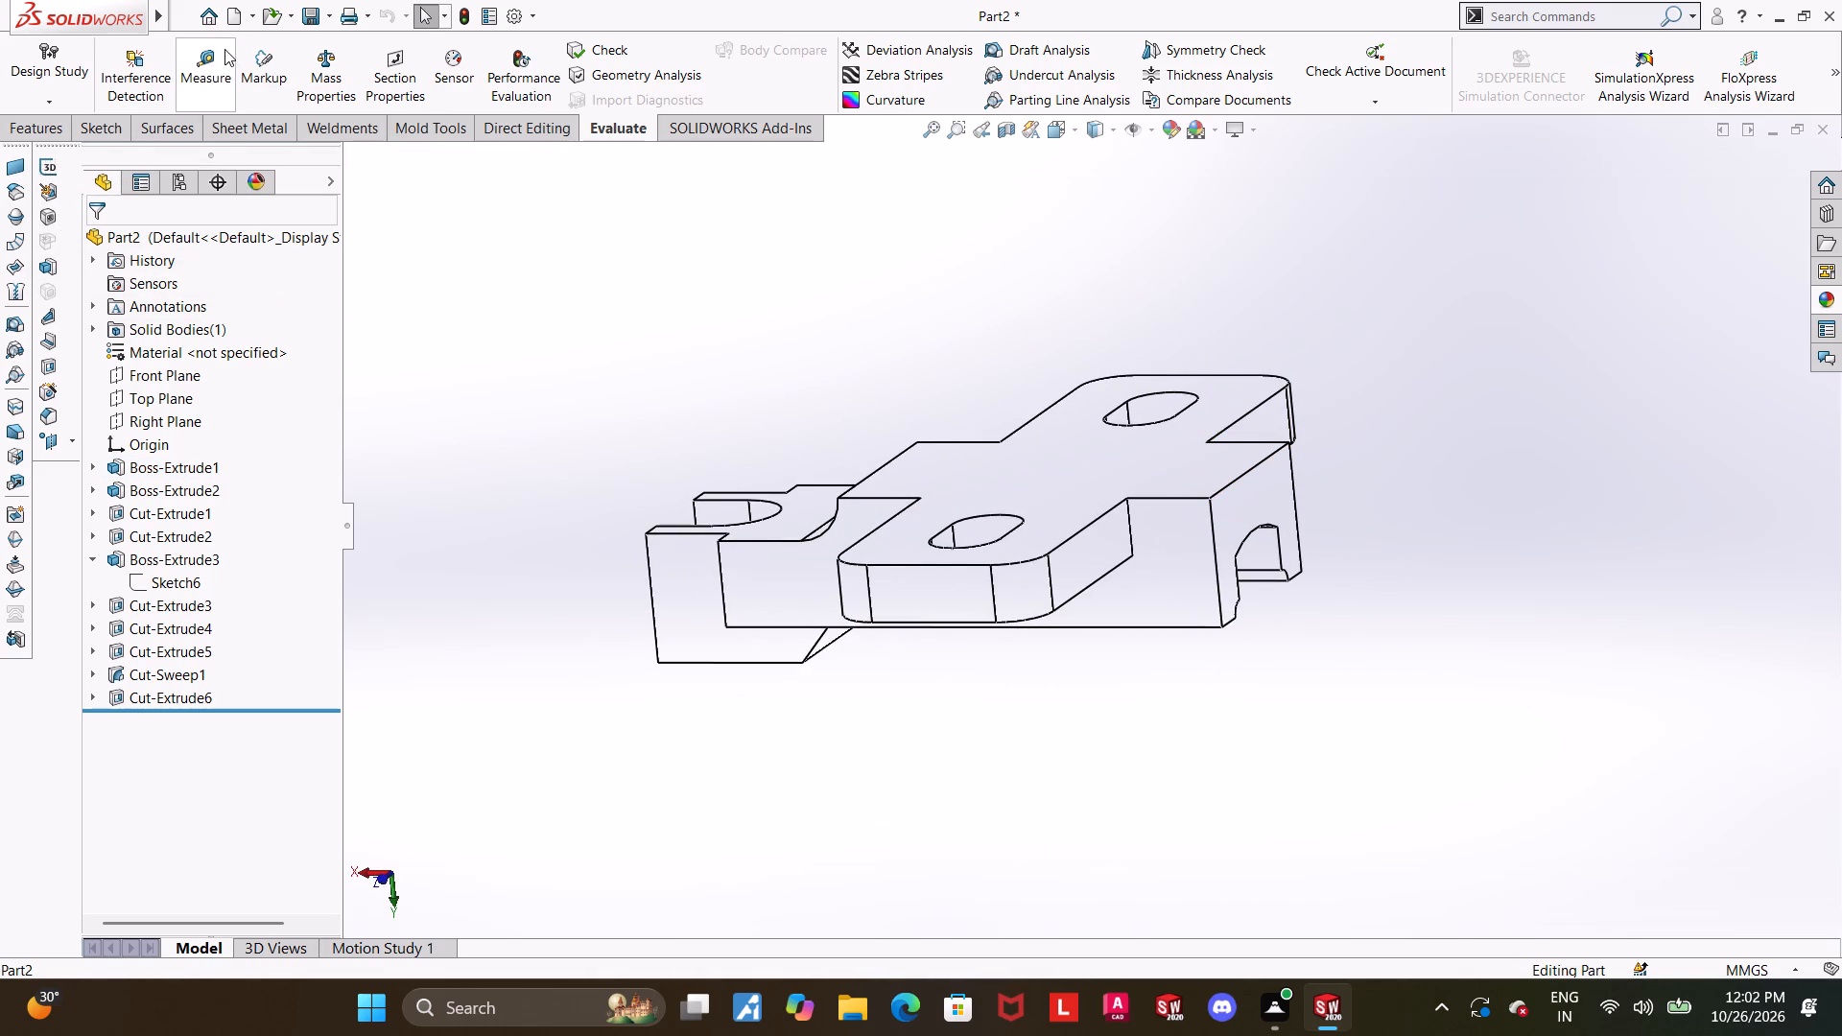
pyautogui.click(224, 50)
pyautogui.moveTo(1242, 601); pyautogui.dragTo(1208, 602, button='middle')
pyautogui.click(1166, 542)
pyautogui.moveTo(1154, 548); pyautogui.dragTo(1177, 557, button='middle')
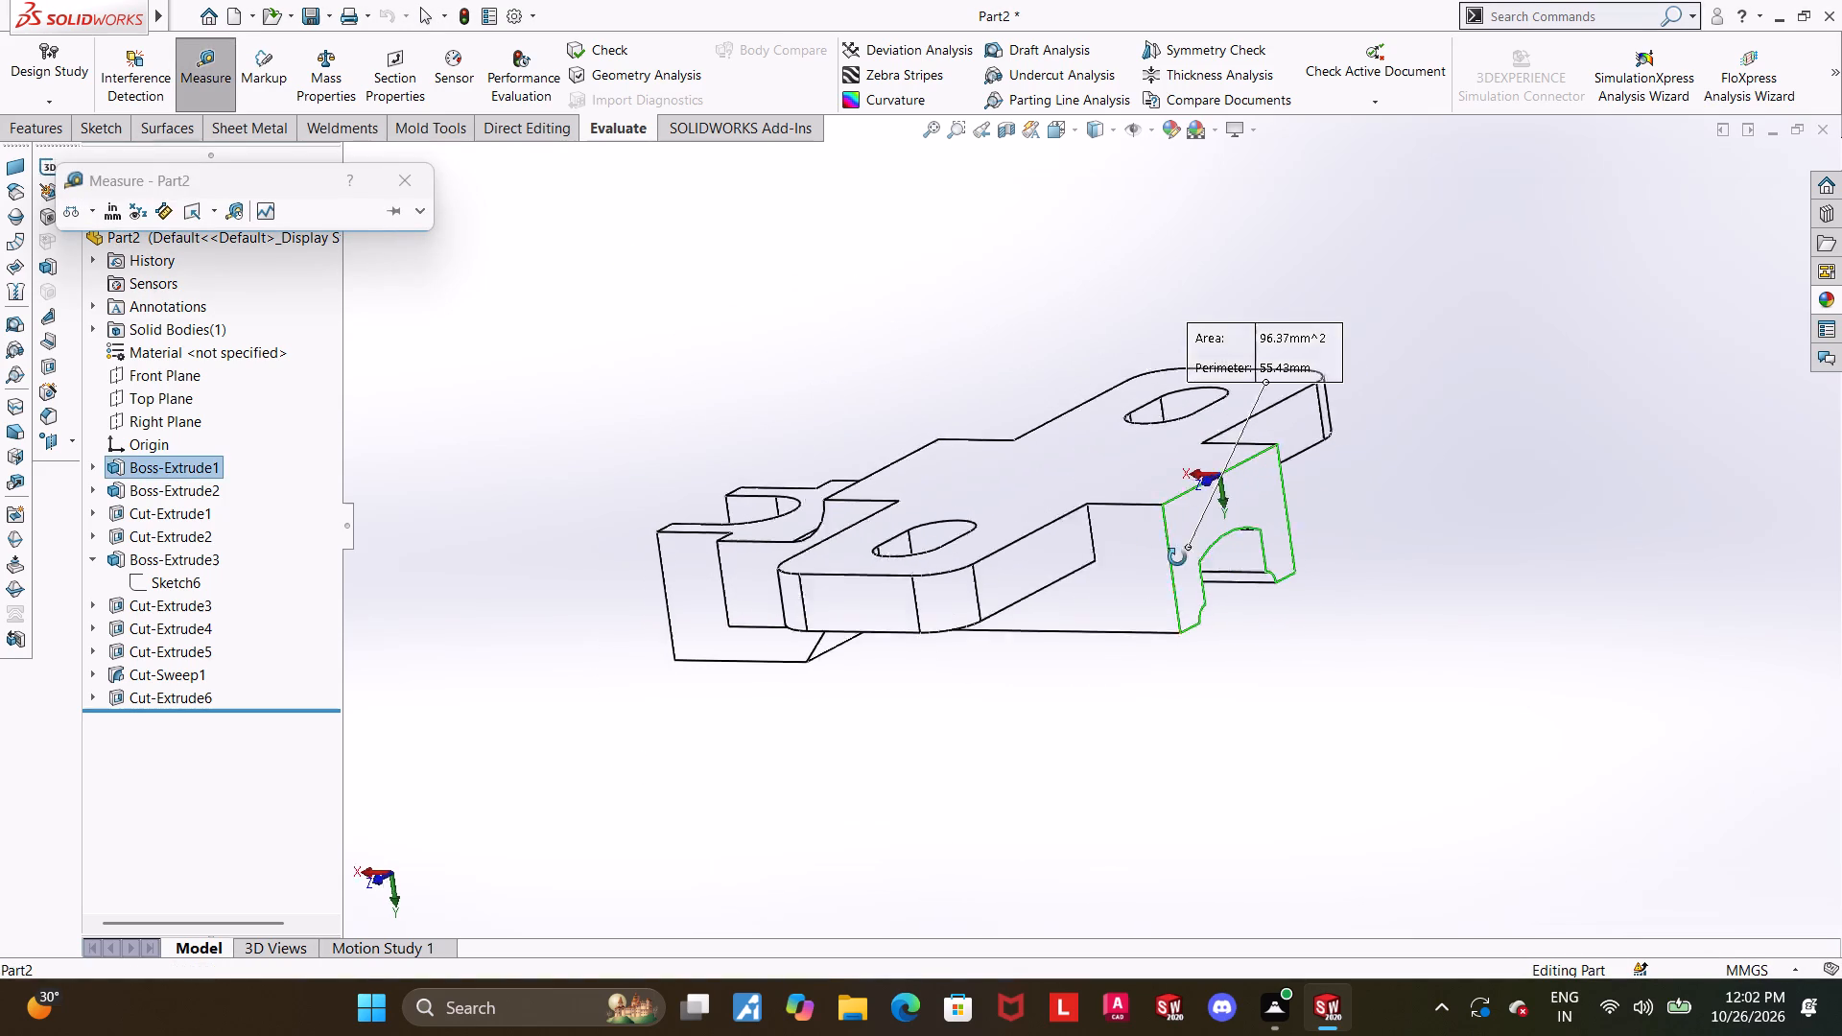
pyautogui.moveTo(1177, 557); pyautogui.dragTo(1307, 576, button='middle')
pyautogui.click(832, 568)
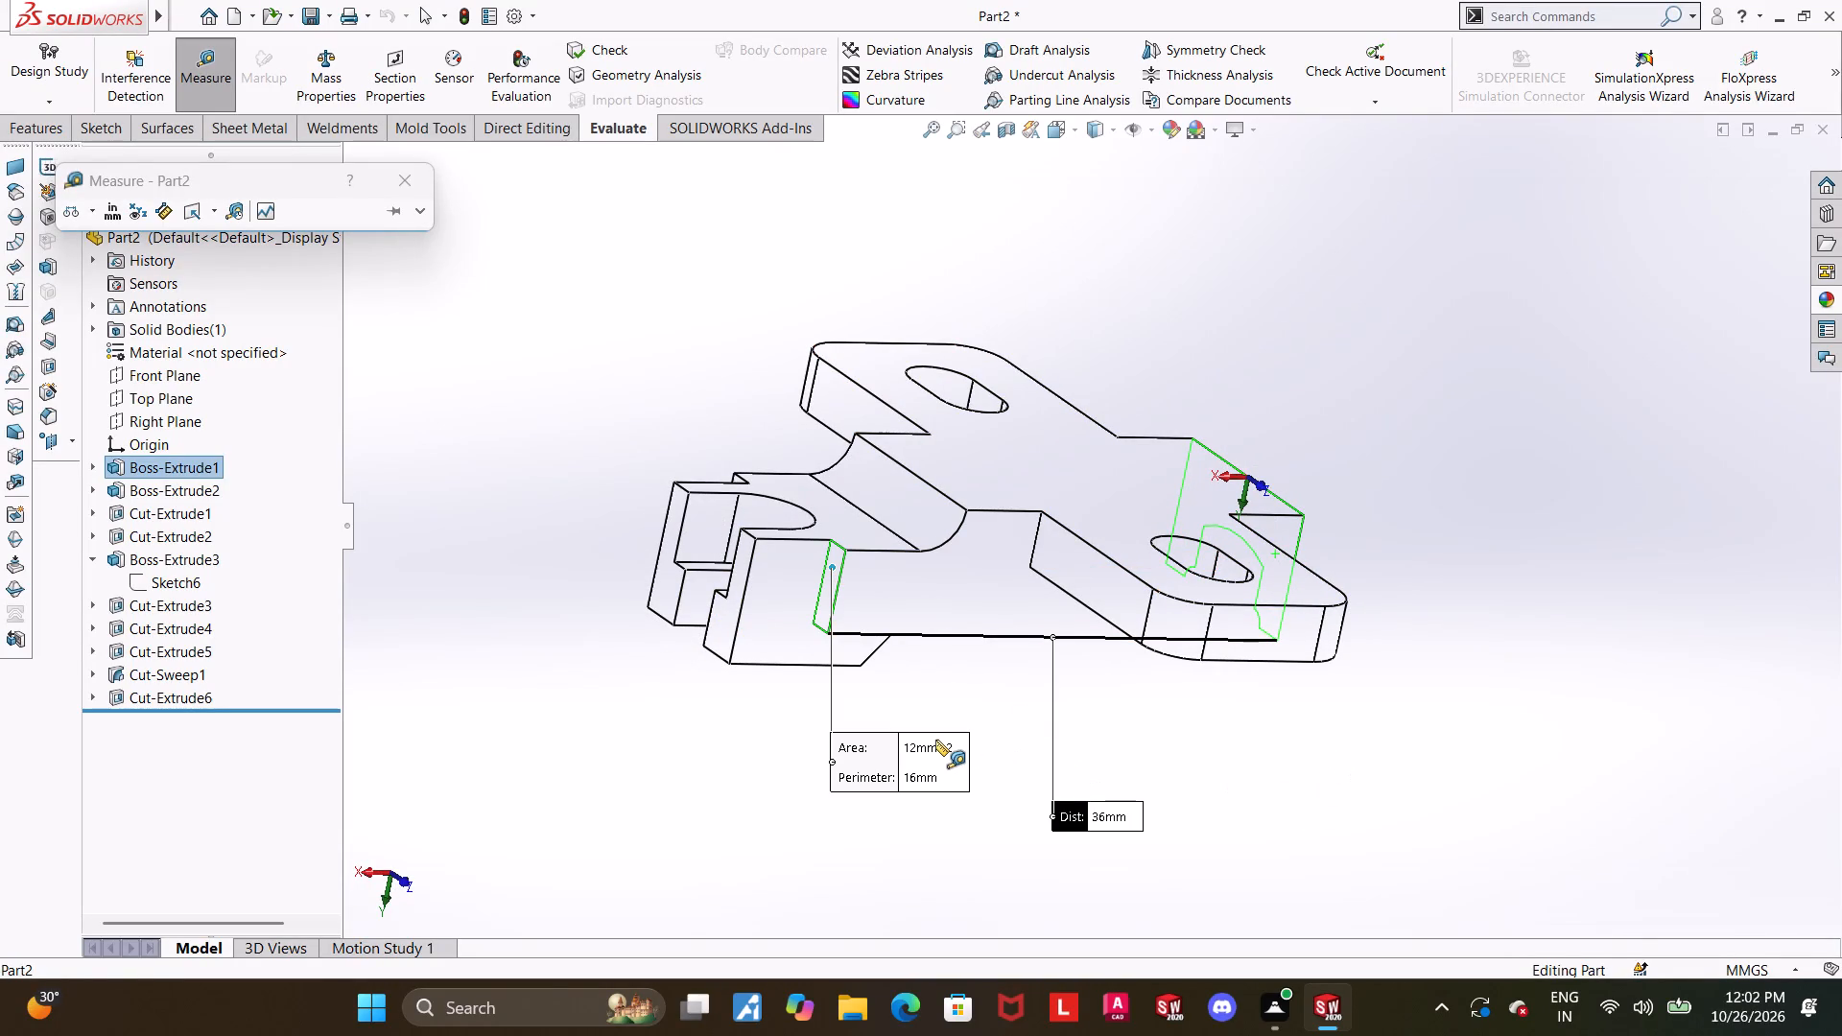
pyautogui.press('Escape')
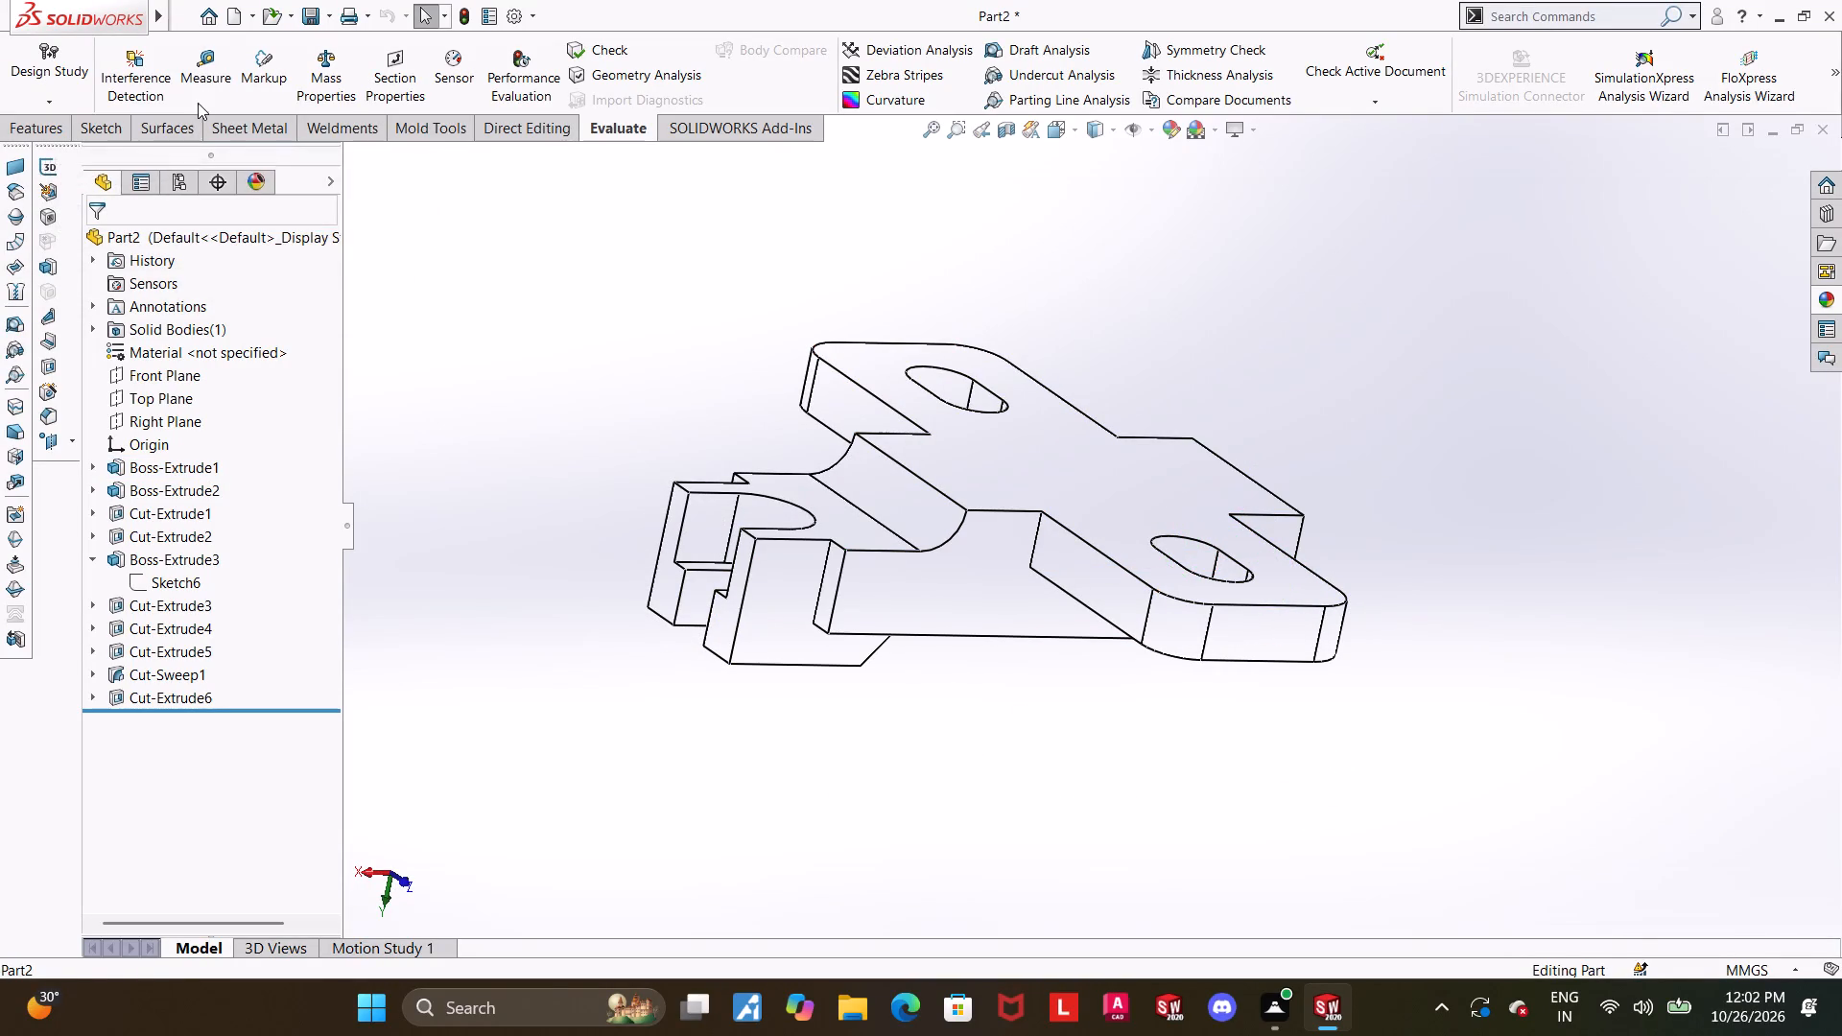
# Measure the distance from the hooked end's outer face to the main body's adjacent end face.
pyautogui.click(208, 77)
pyautogui.click(715, 624)
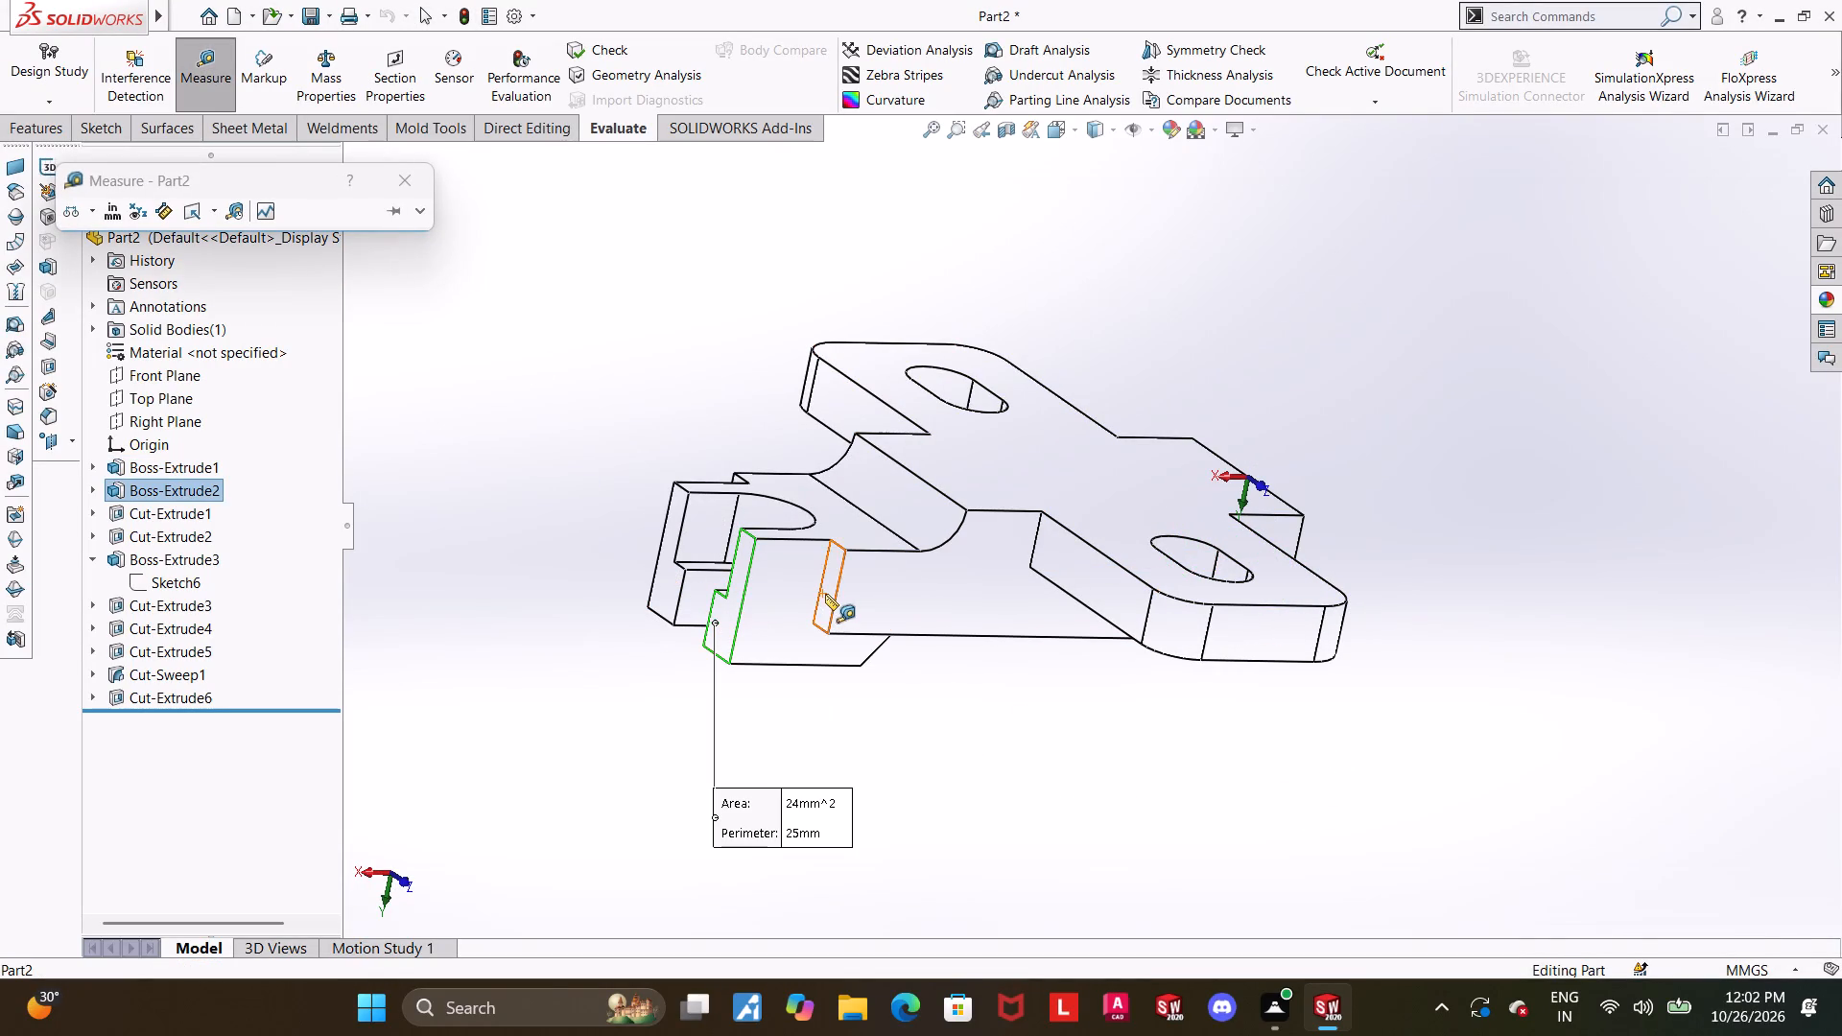
pyautogui.click(825, 594)
pyautogui.press('Escape')
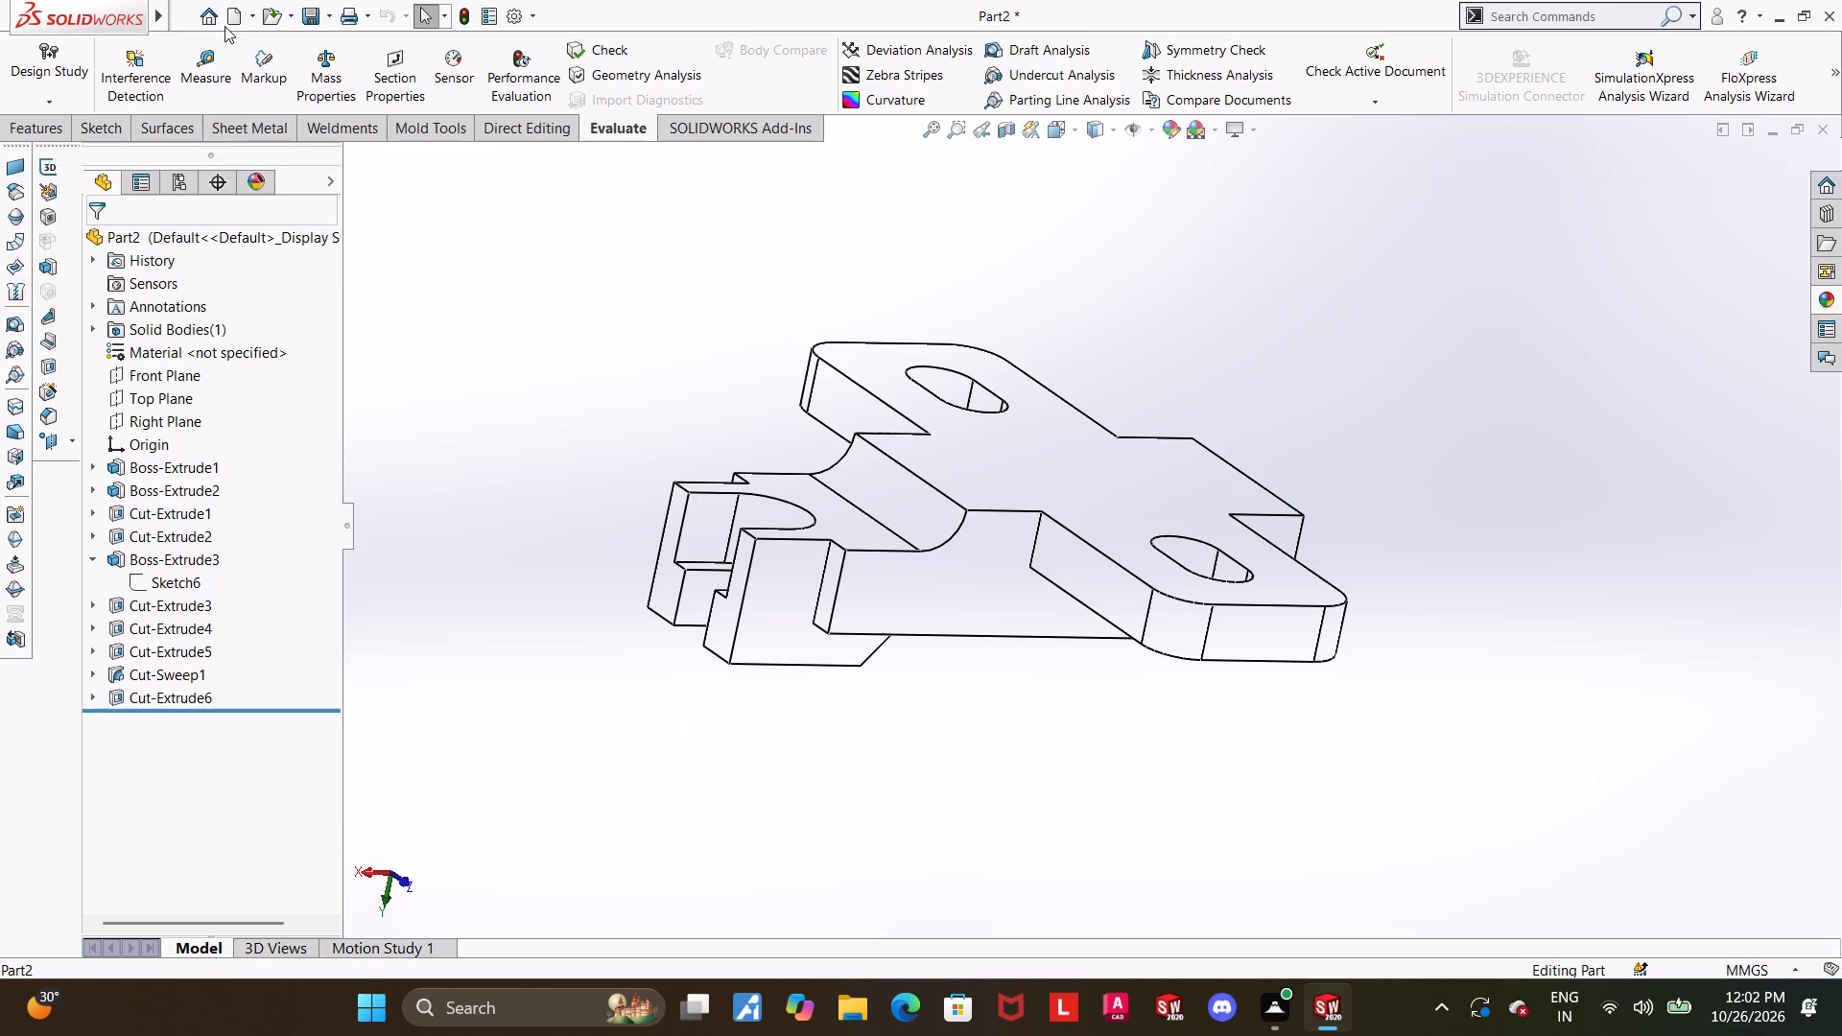
# Measure the radius of the larger curved wall of the U-slot in the hooked end.
pyautogui.scroll(1, 697, 526)
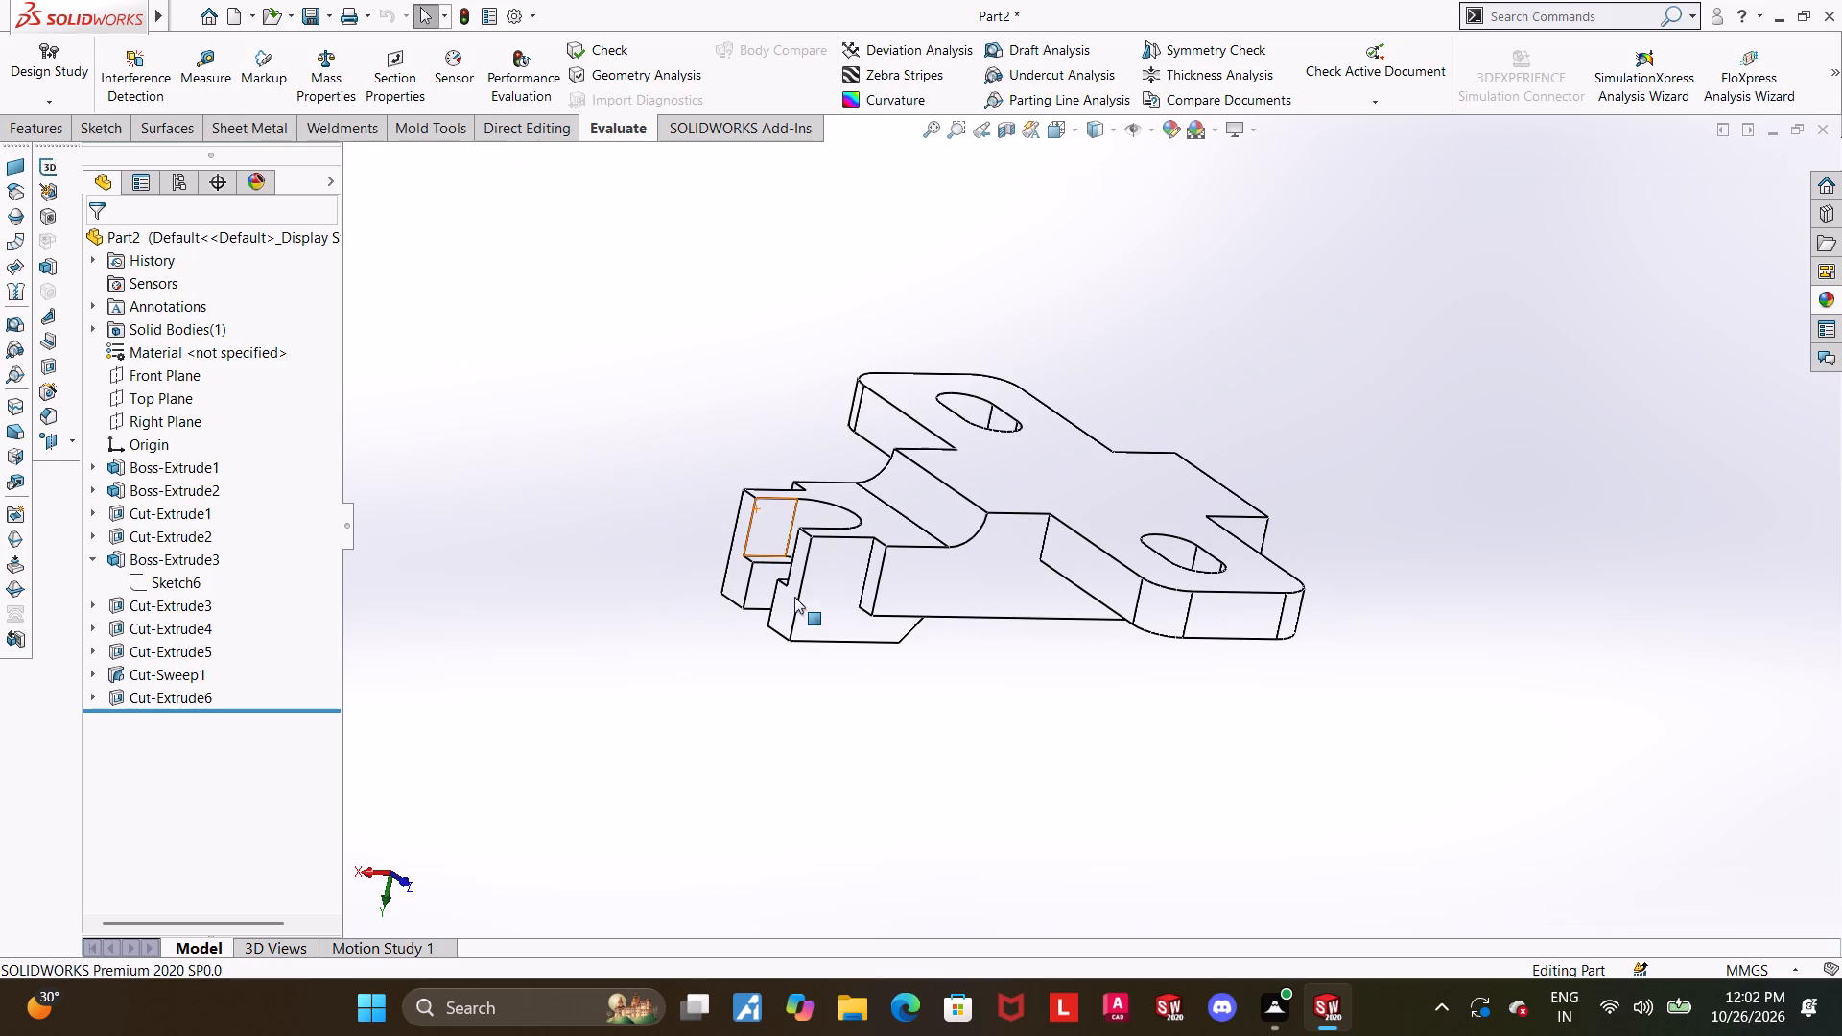
pyautogui.moveTo(833, 619); pyautogui.dragTo(873, 658, button='middle')
pyautogui.scroll(-3, 793, 508)
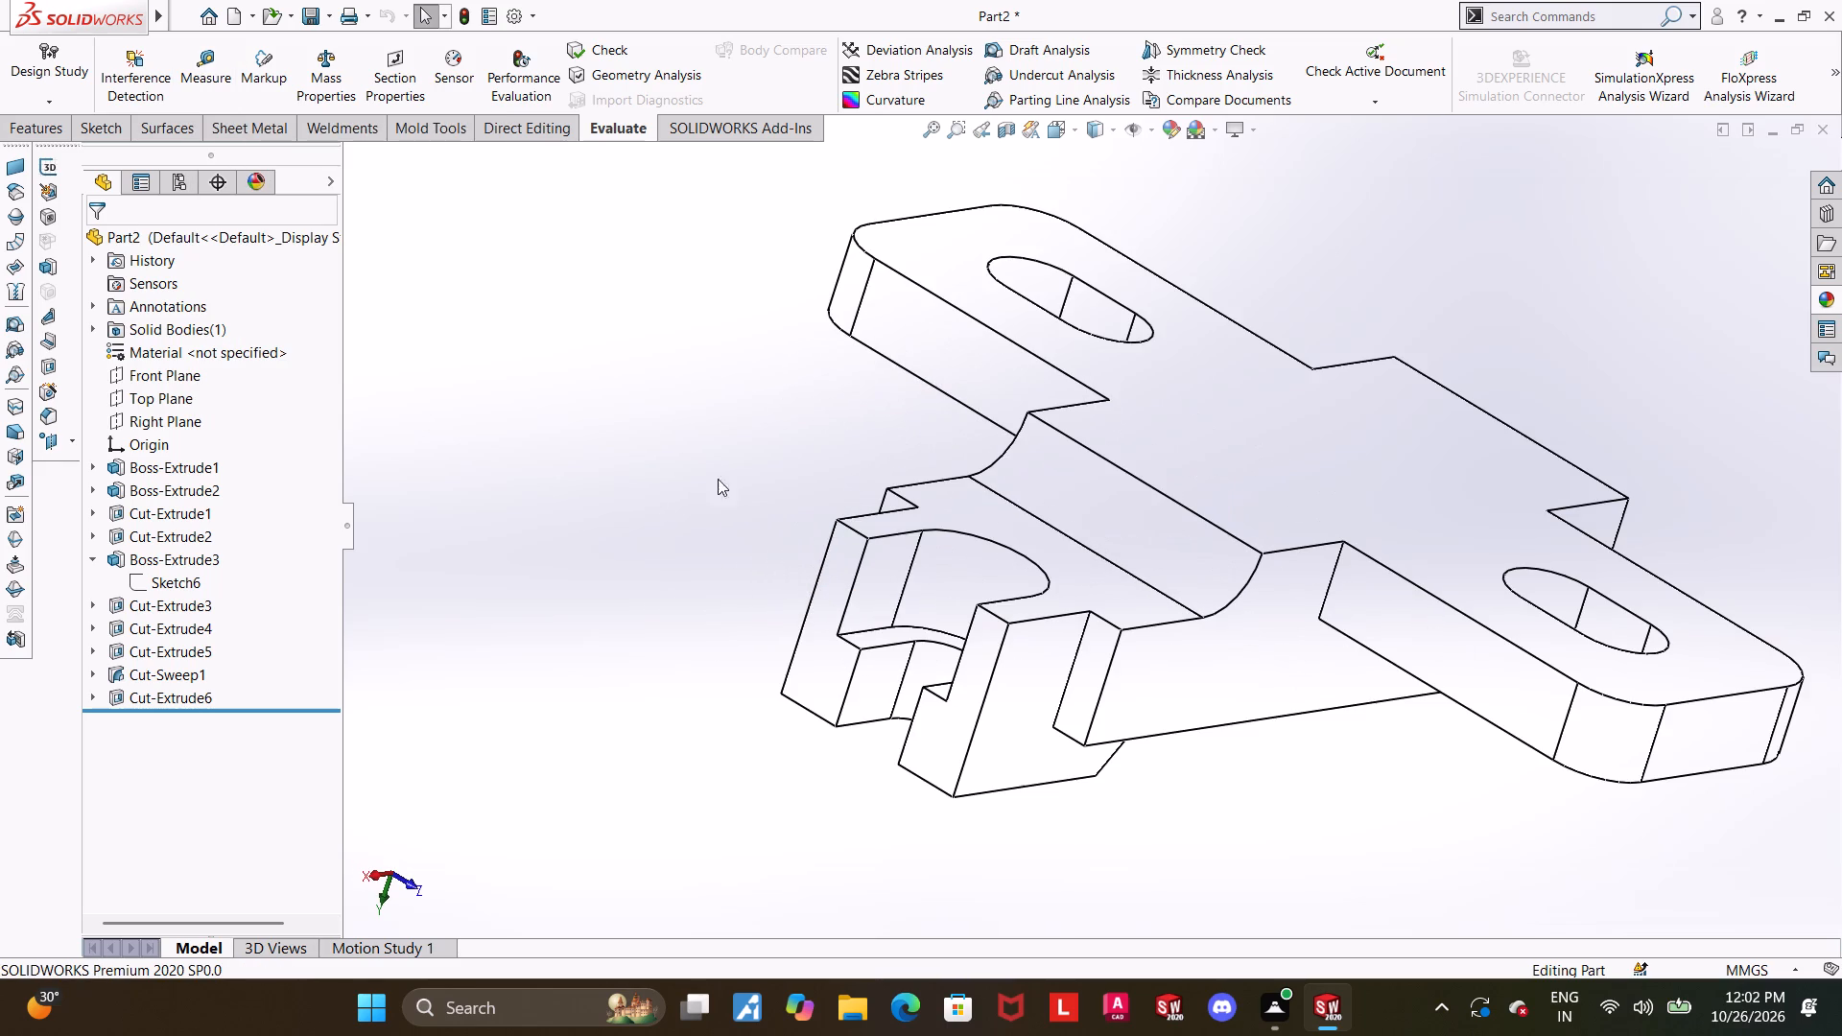
pyautogui.click(198, 59)
pyautogui.click(1003, 555)
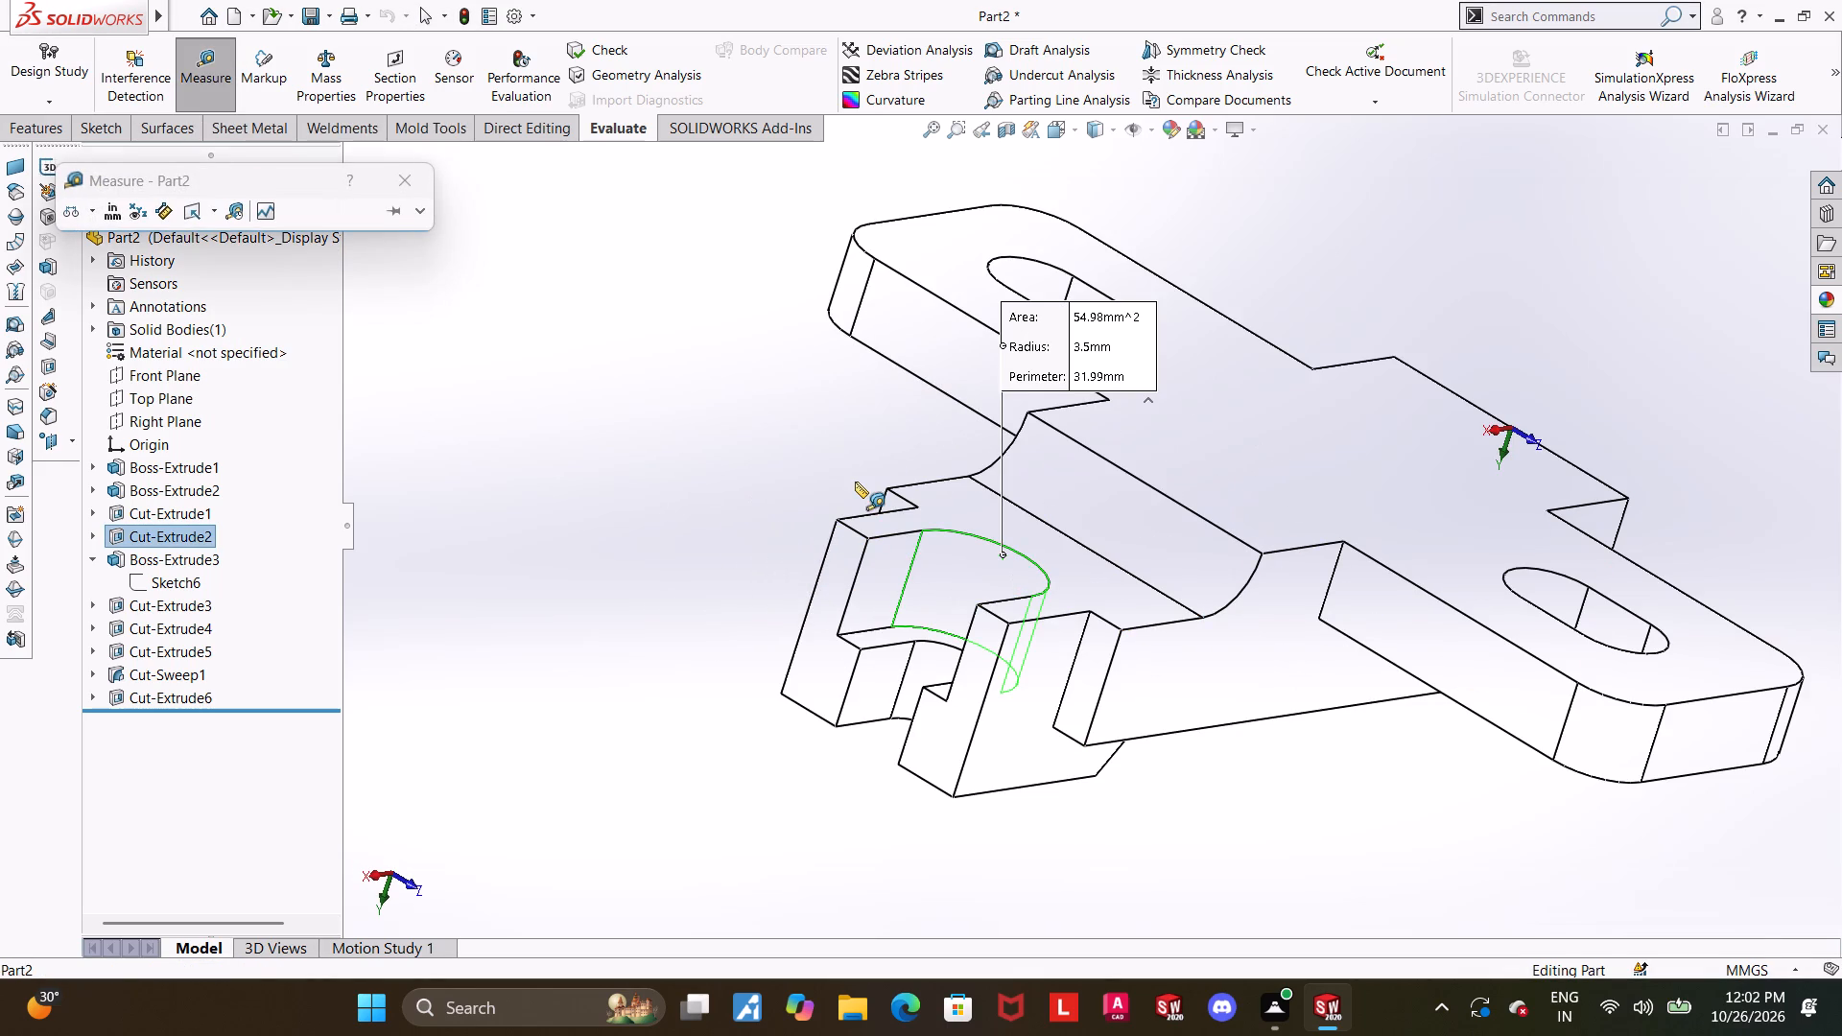
pyautogui.moveTo(916, 486); pyautogui.dragTo(958, 489, button='middle')
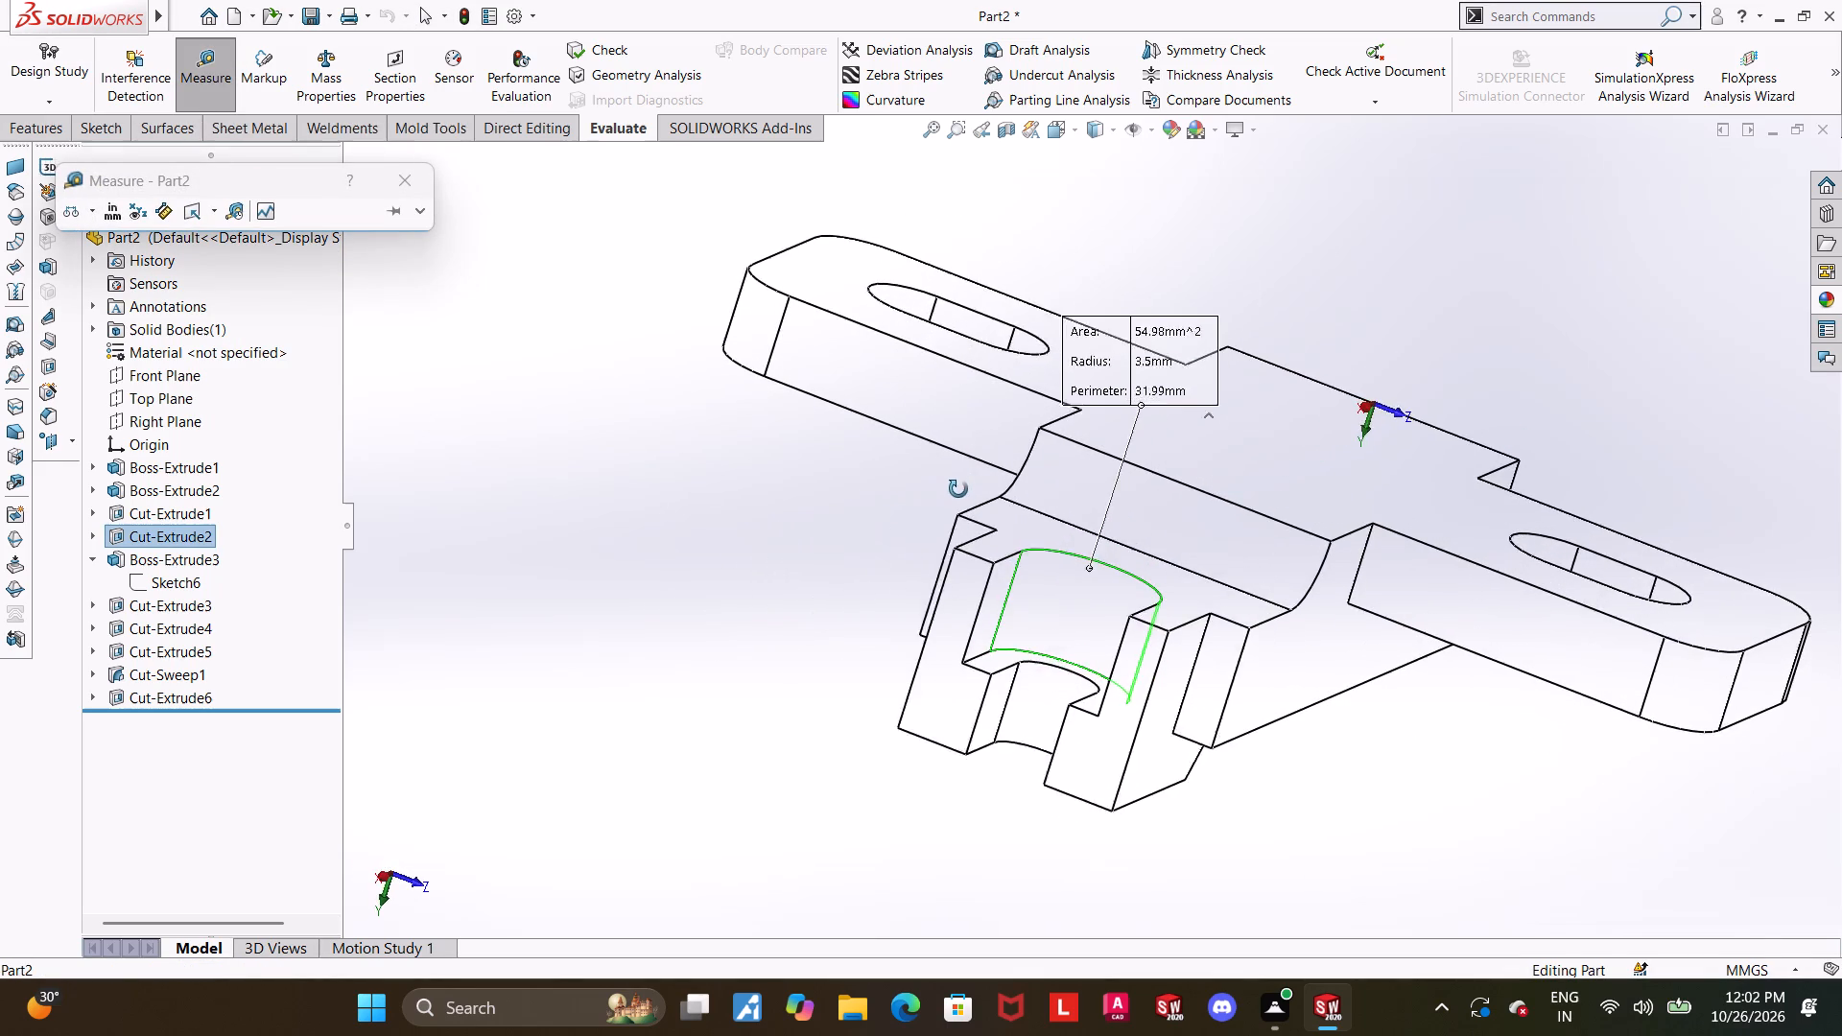
pyautogui.moveTo(958, 489); pyautogui.dragTo(951, 494, button='middle')
pyautogui.press('Escape')
# Measure the radius of the smaller curved wall of the U-slot in the hooked end.
pyautogui.click(203, 74)
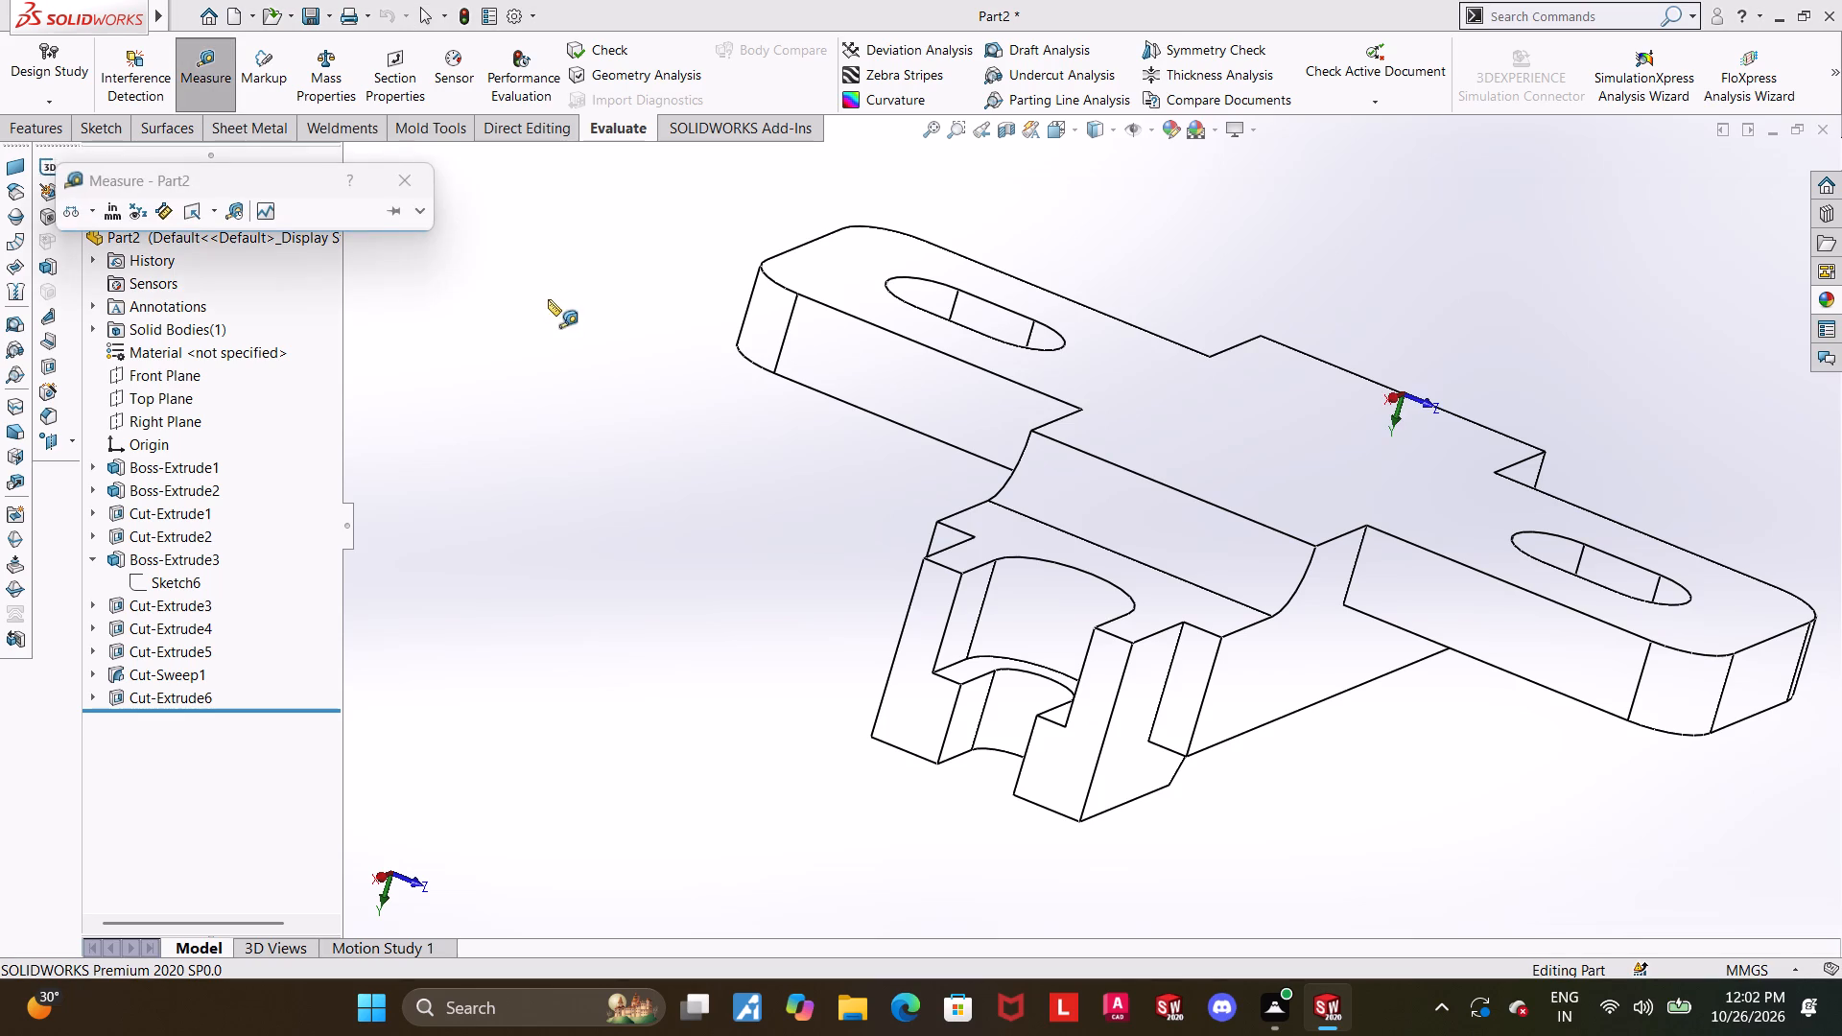
pyautogui.click(1017, 700)
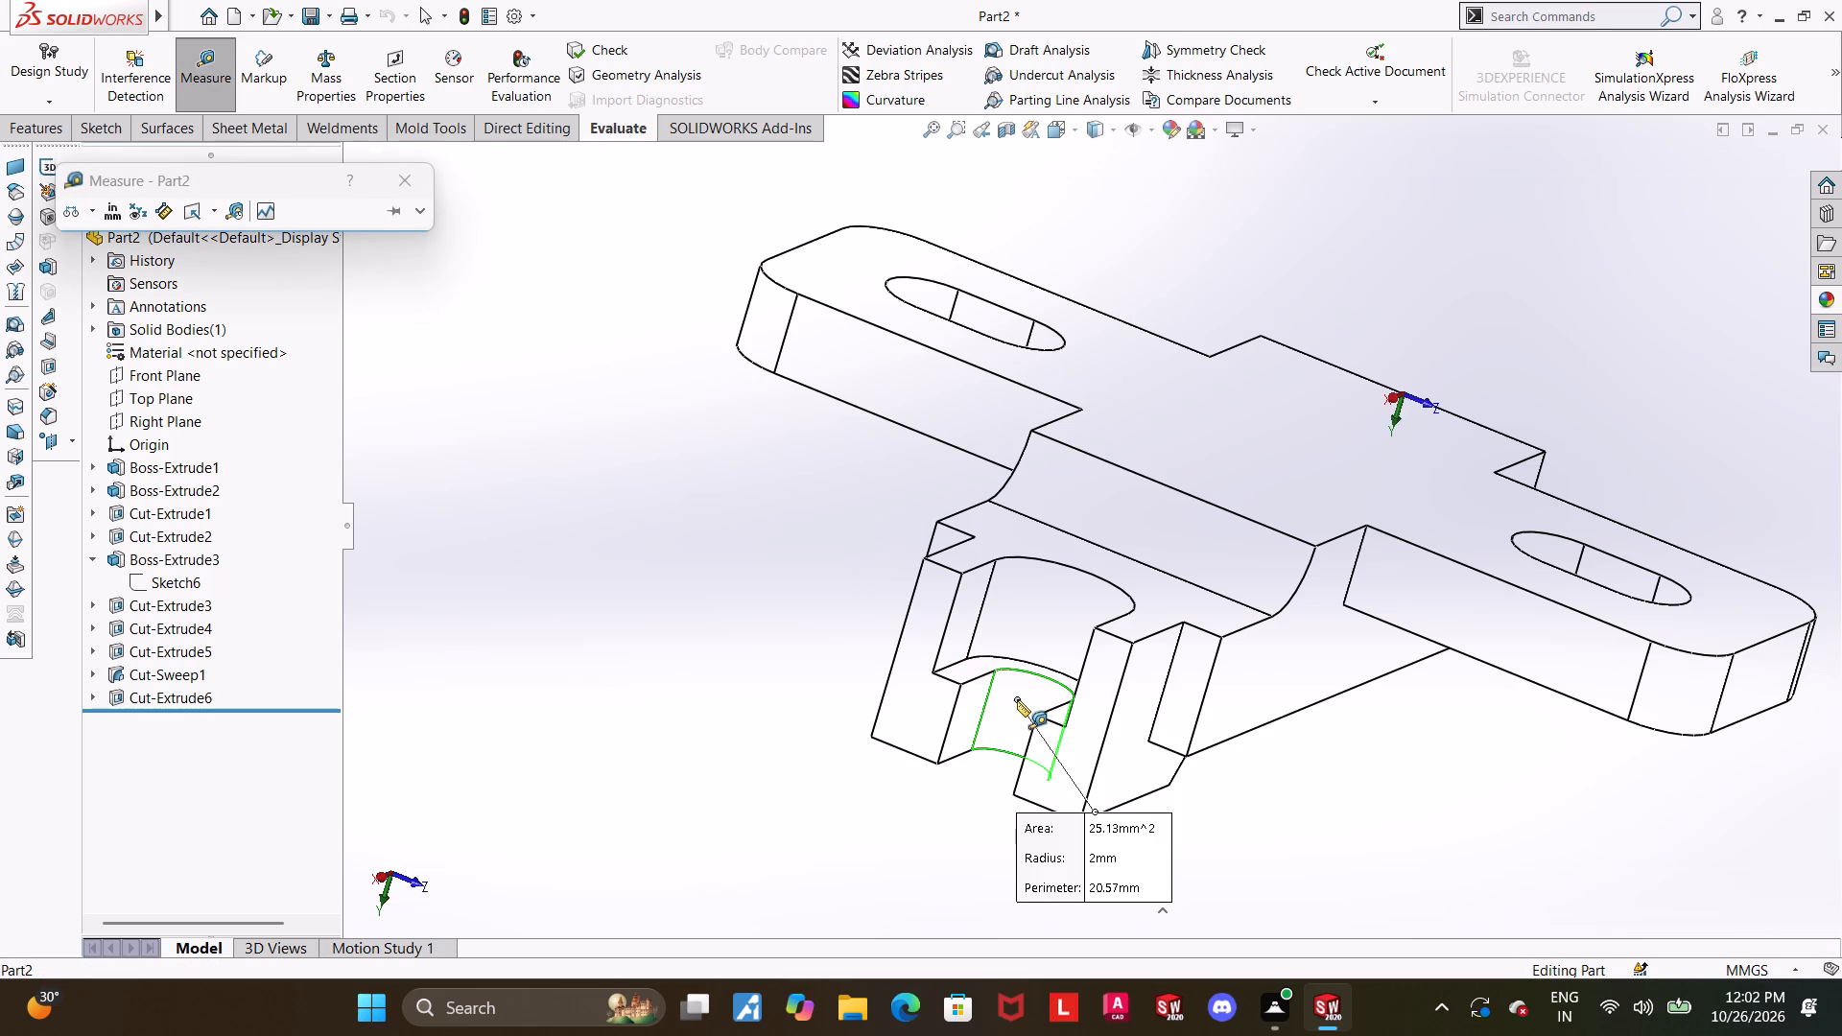
pyautogui.press('Escape')
# Show the whole part in isometric view, shaded with edges.
pyautogui.scroll(2, 1106, 677)
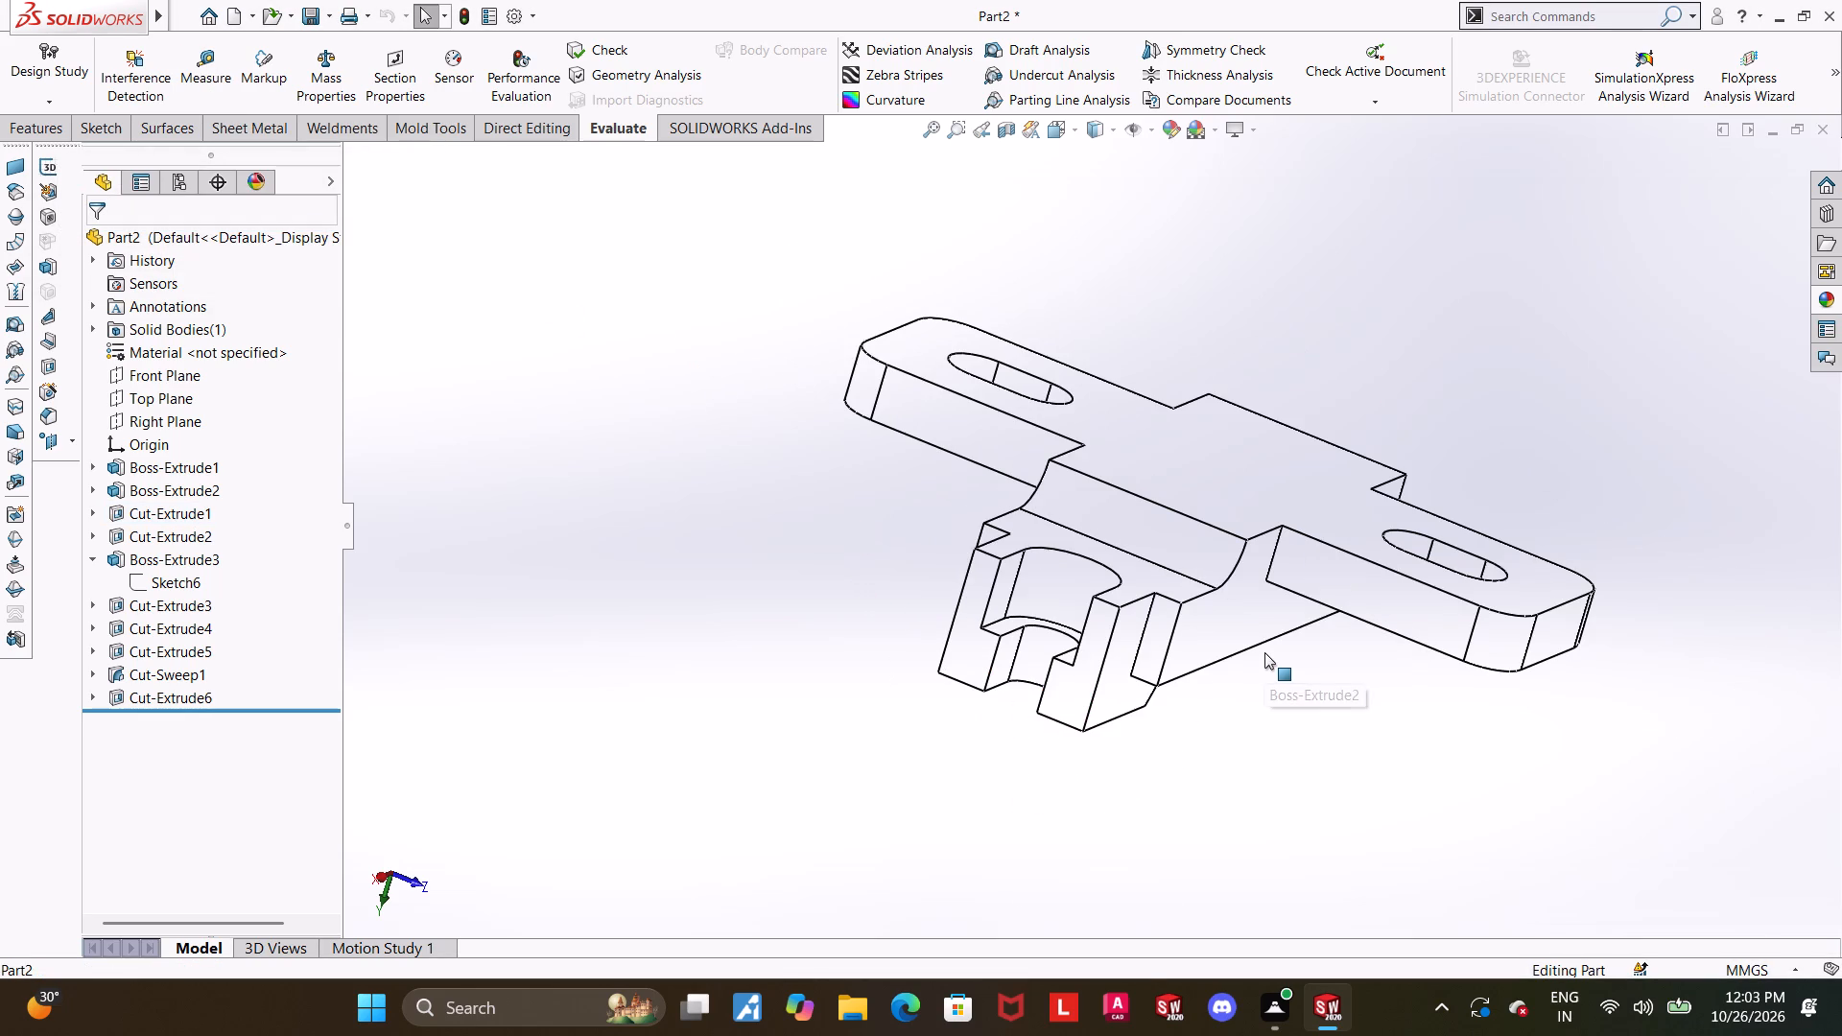
pyautogui.hotkey('ctrl', '7')
pyautogui.click(1099, 127)
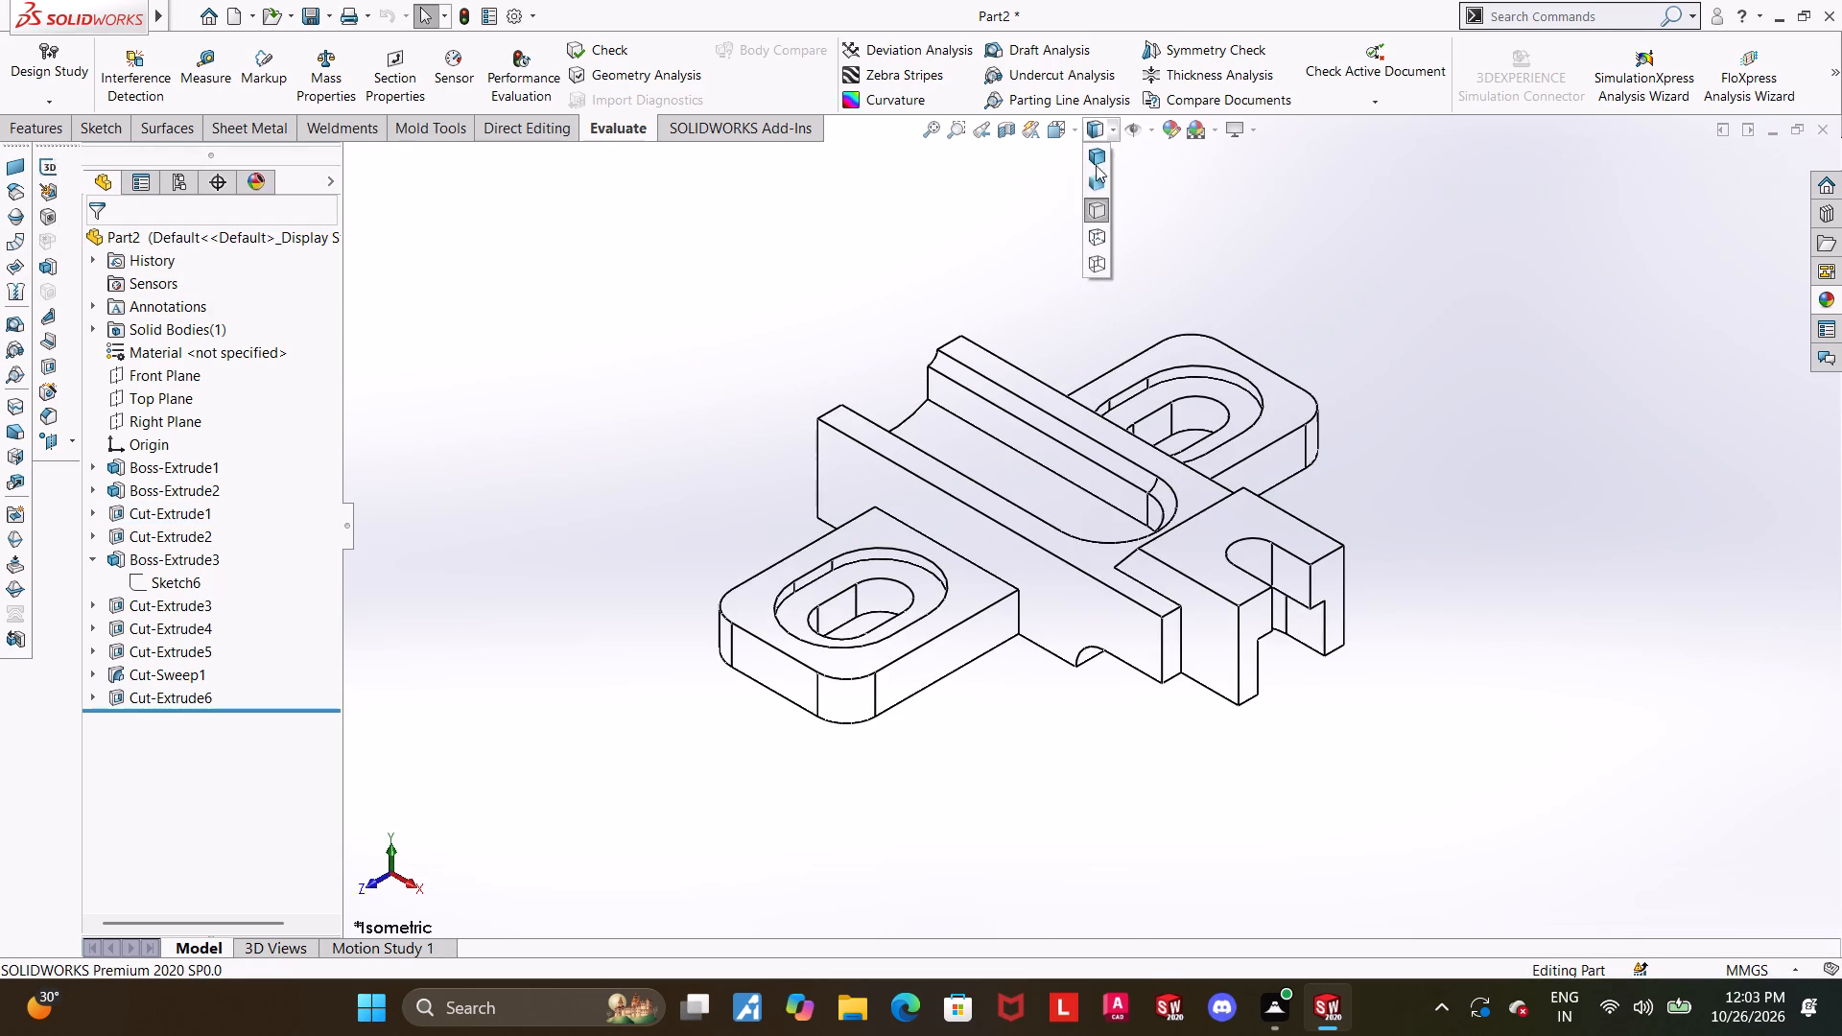
pyautogui.click(1092, 151)
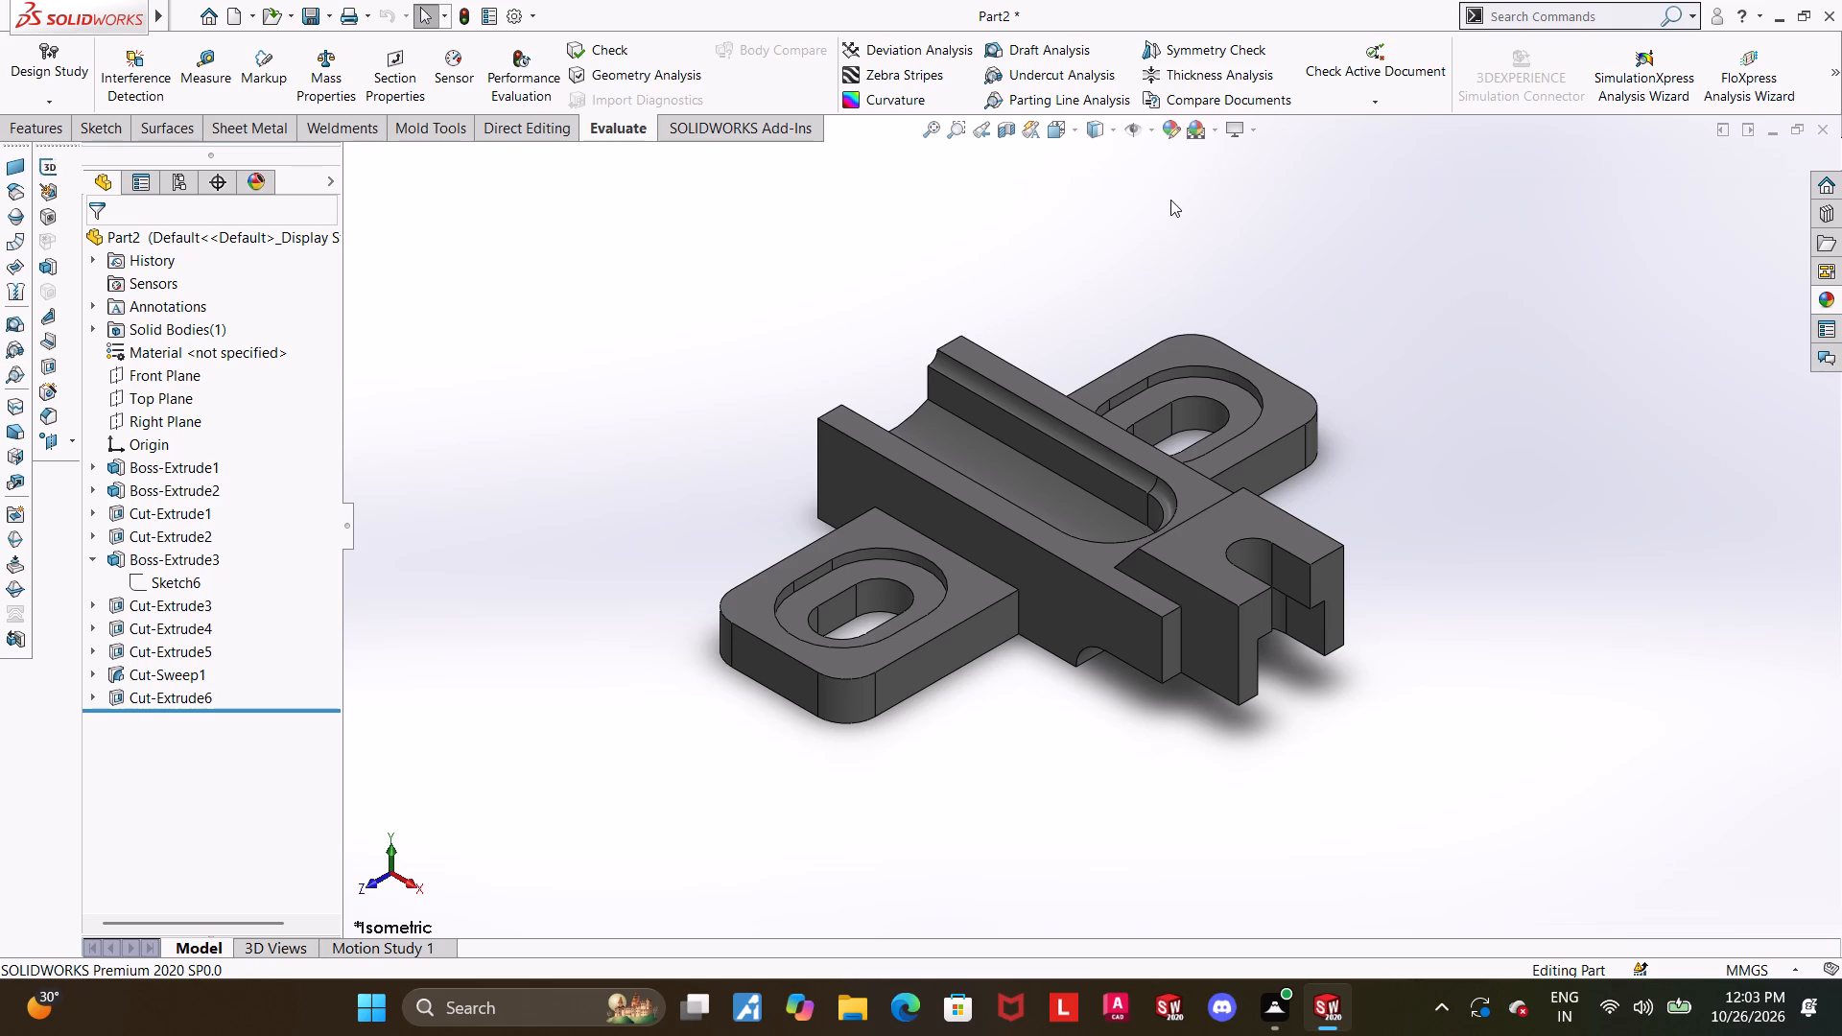
# Return the display to hidden lines removed and examine the part from a low and a raised angle.
pyautogui.click(1103, 128)
pyautogui.click(1096, 217)
pyautogui.moveTo(1056, 296); pyautogui.dragTo(1058, 210, button='middle')
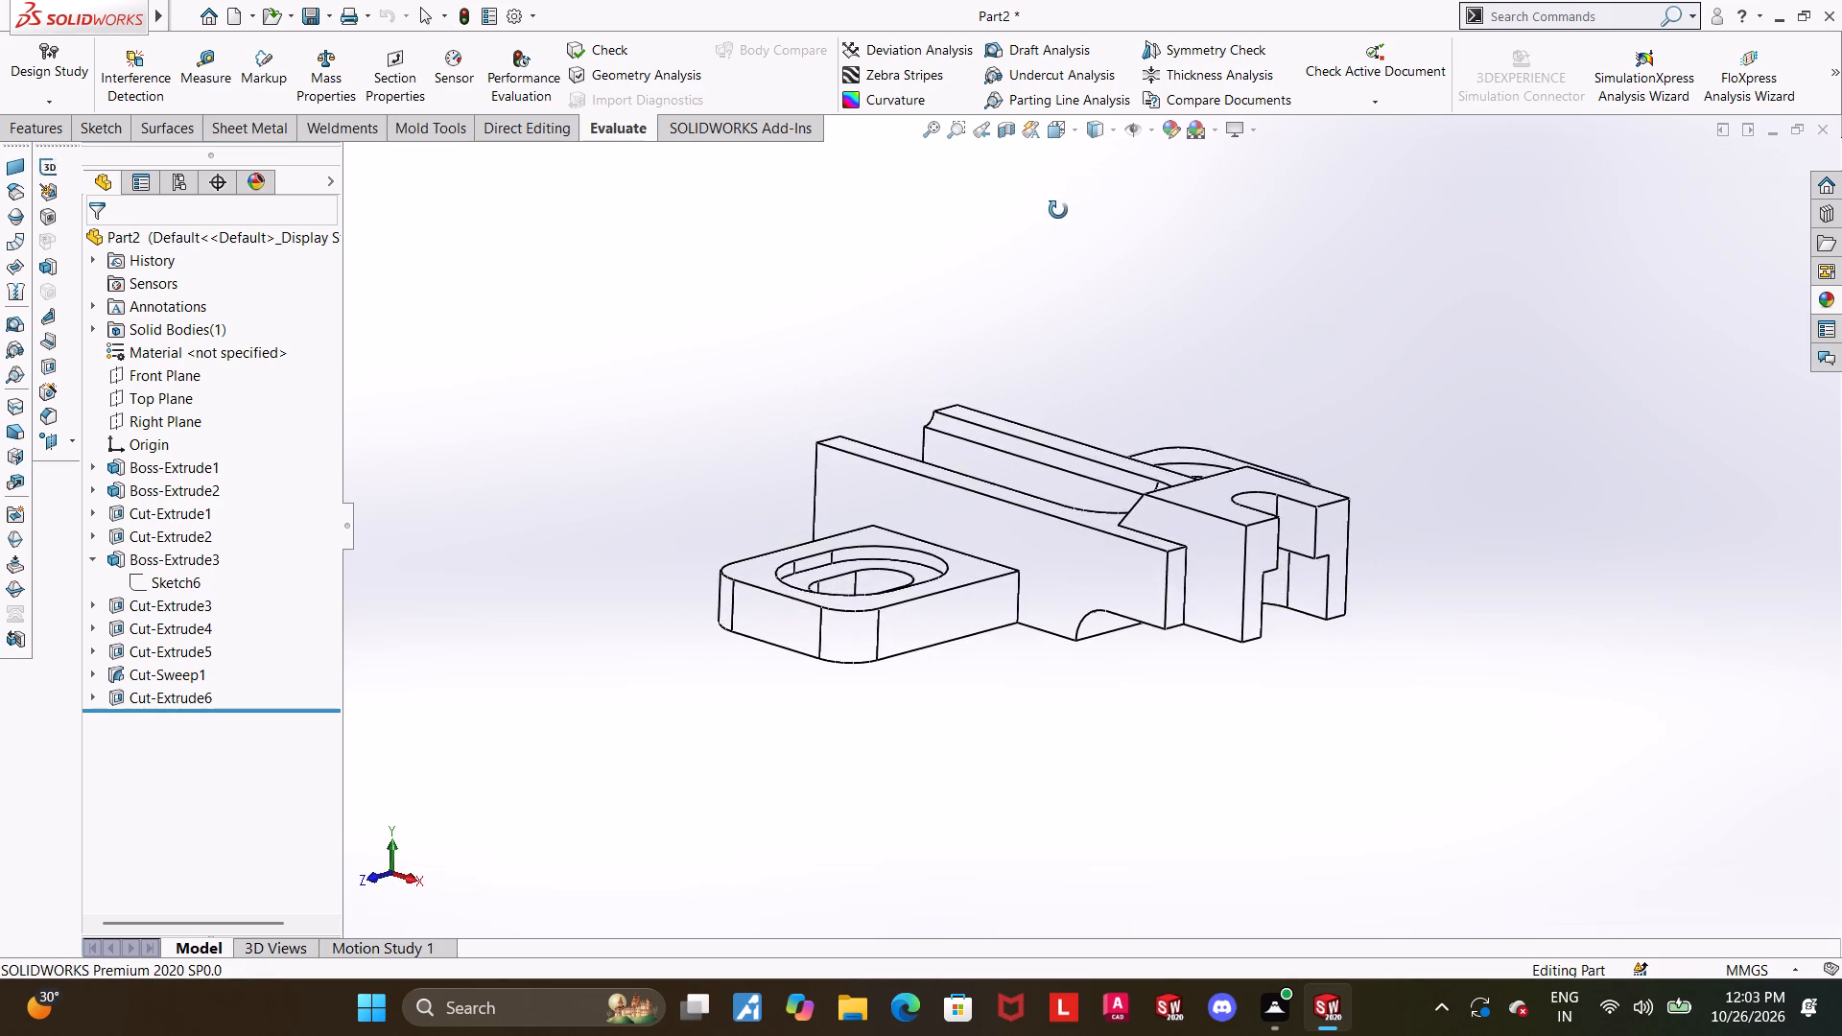
pyautogui.moveTo(1058, 210); pyautogui.dragTo(1028, 349, button='middle')
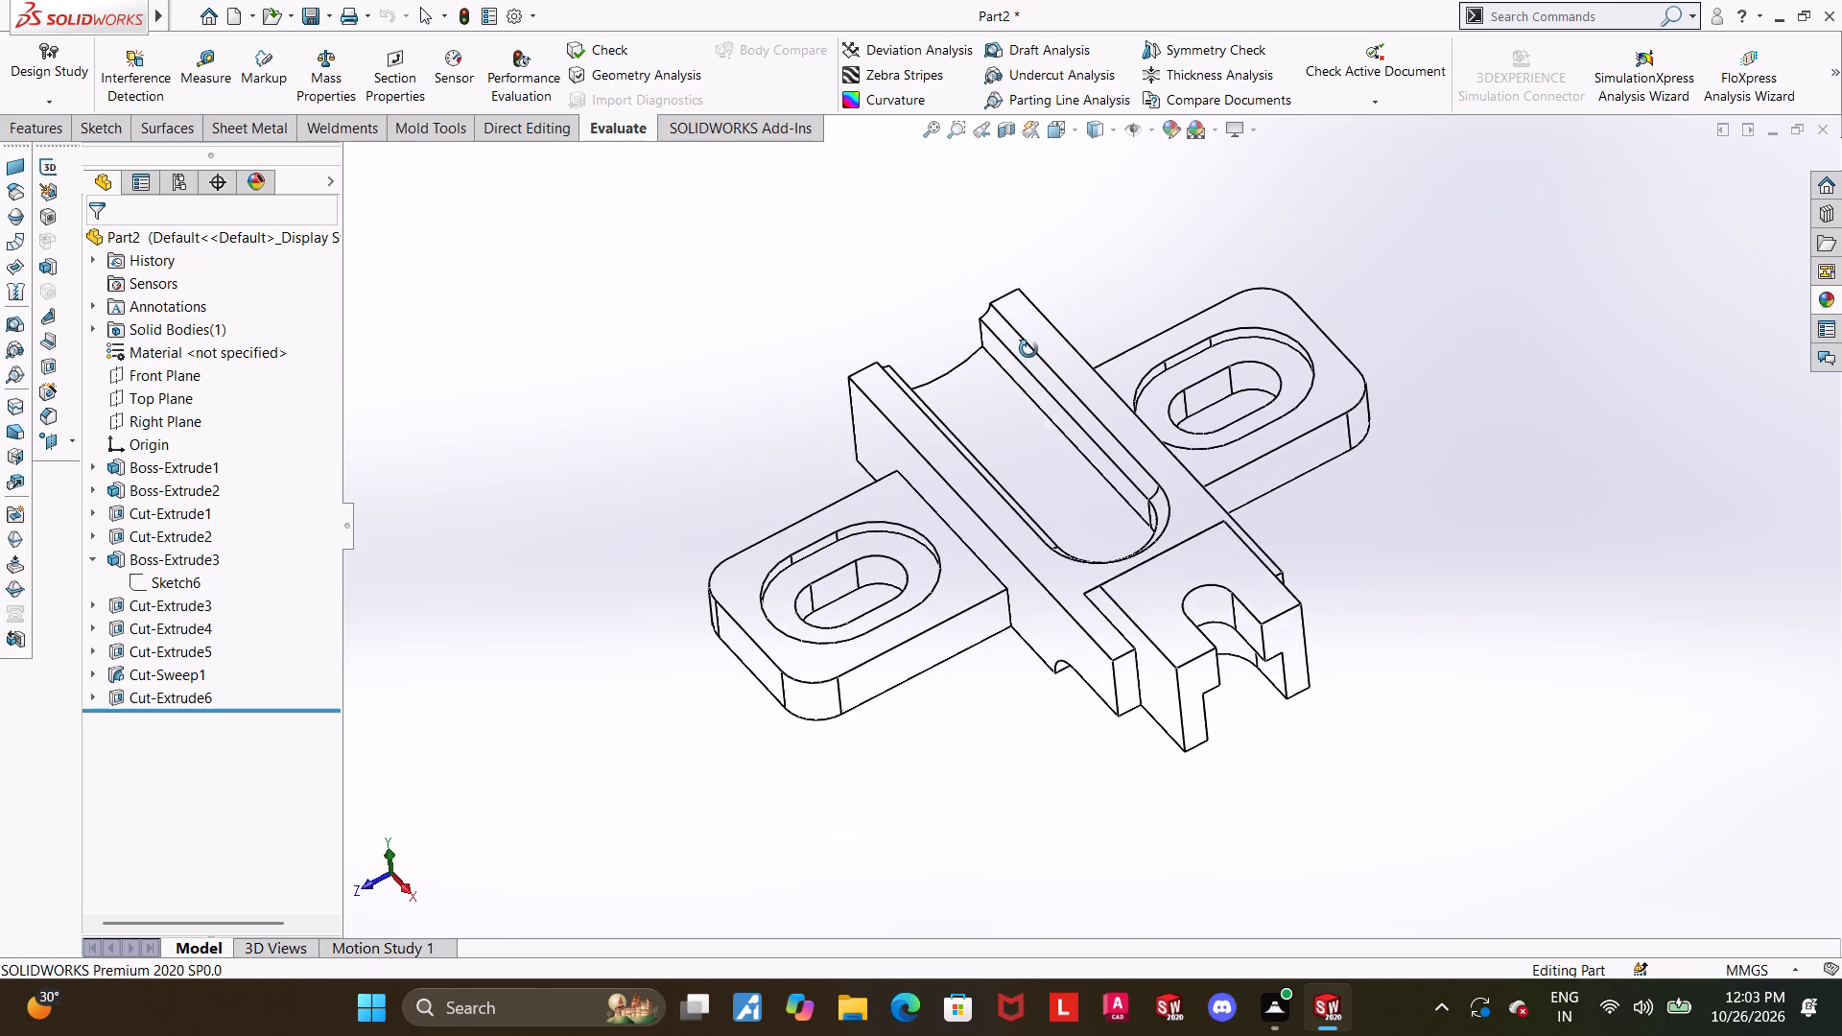
# Examine the part's underside in the Bottom view, including the U-slot in the hooked end.
pyautogui.moveTo(1028, 349); pyautogui.dragTo(1069, 295, button='middle')
pyautogui.moveTo(1038, 409); pyautogui.dragTo(1114, 146, button='middle')
pyautogui.moveTo(1104, 369); pyautogui.dragTo(1128, 232, button='middle')
pyautogui.click(1057, 128)
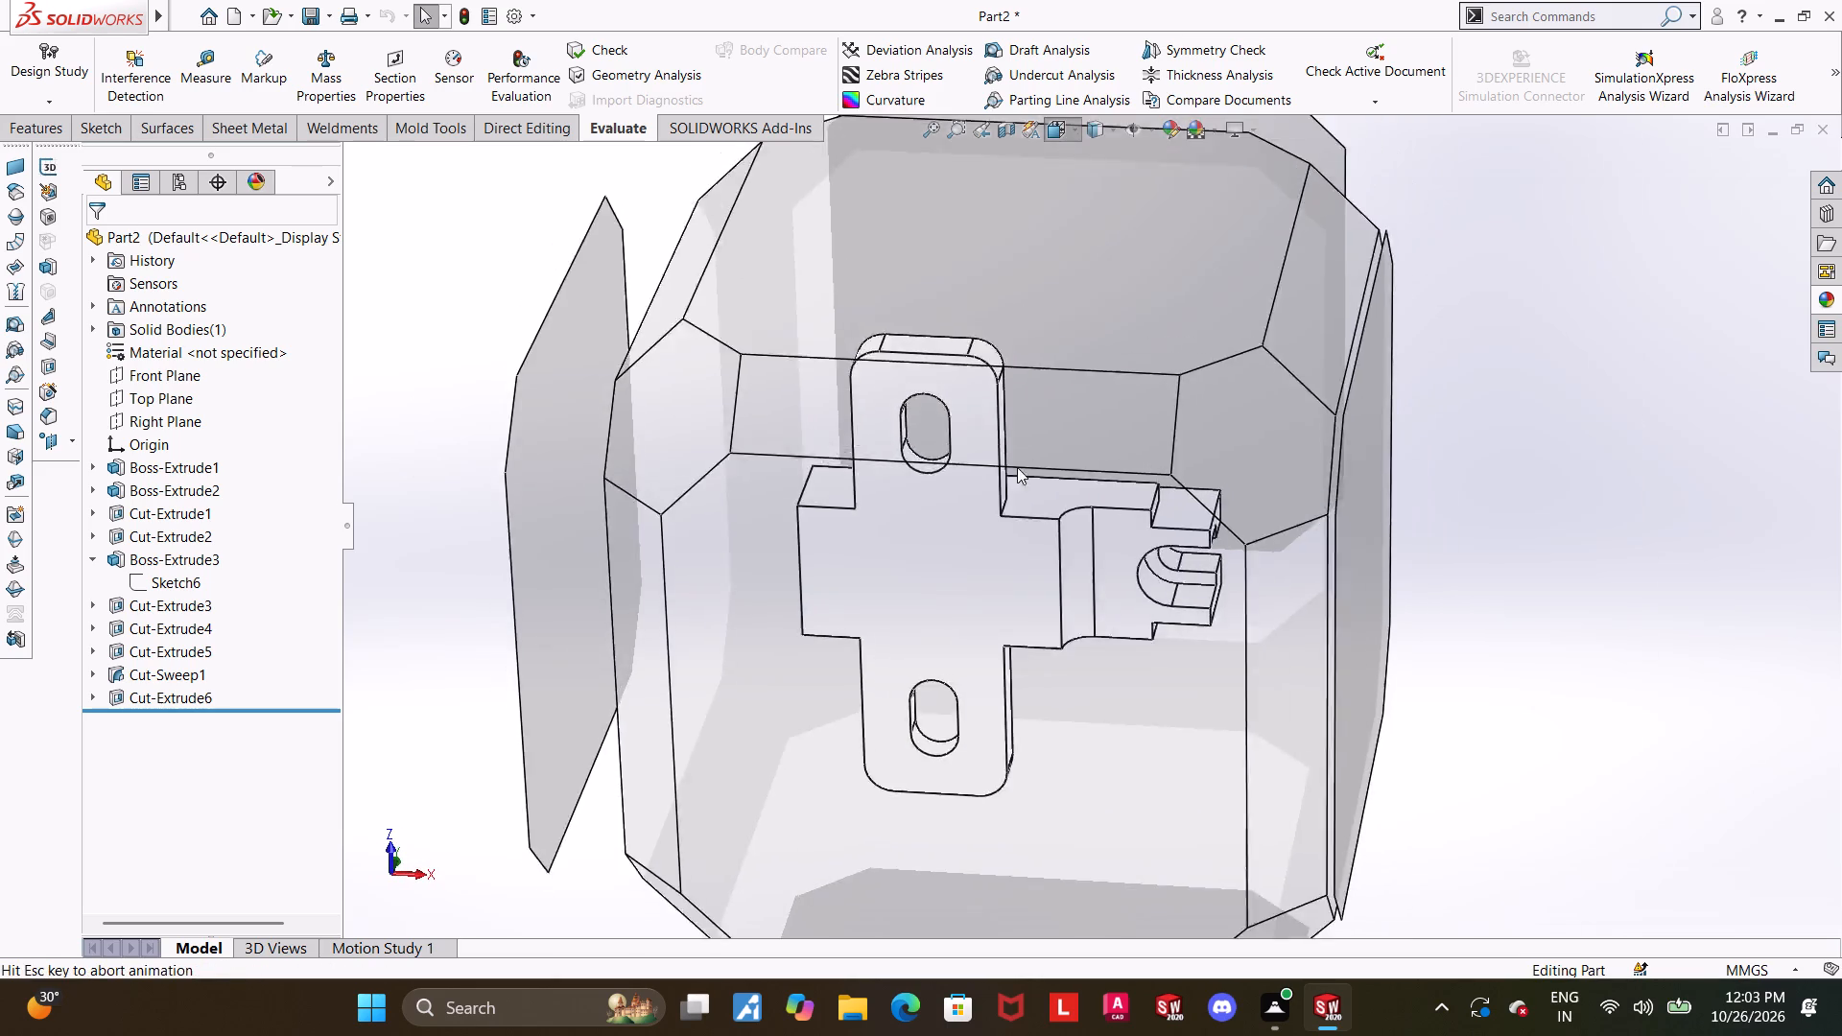
pyautogui.click(831, 678)
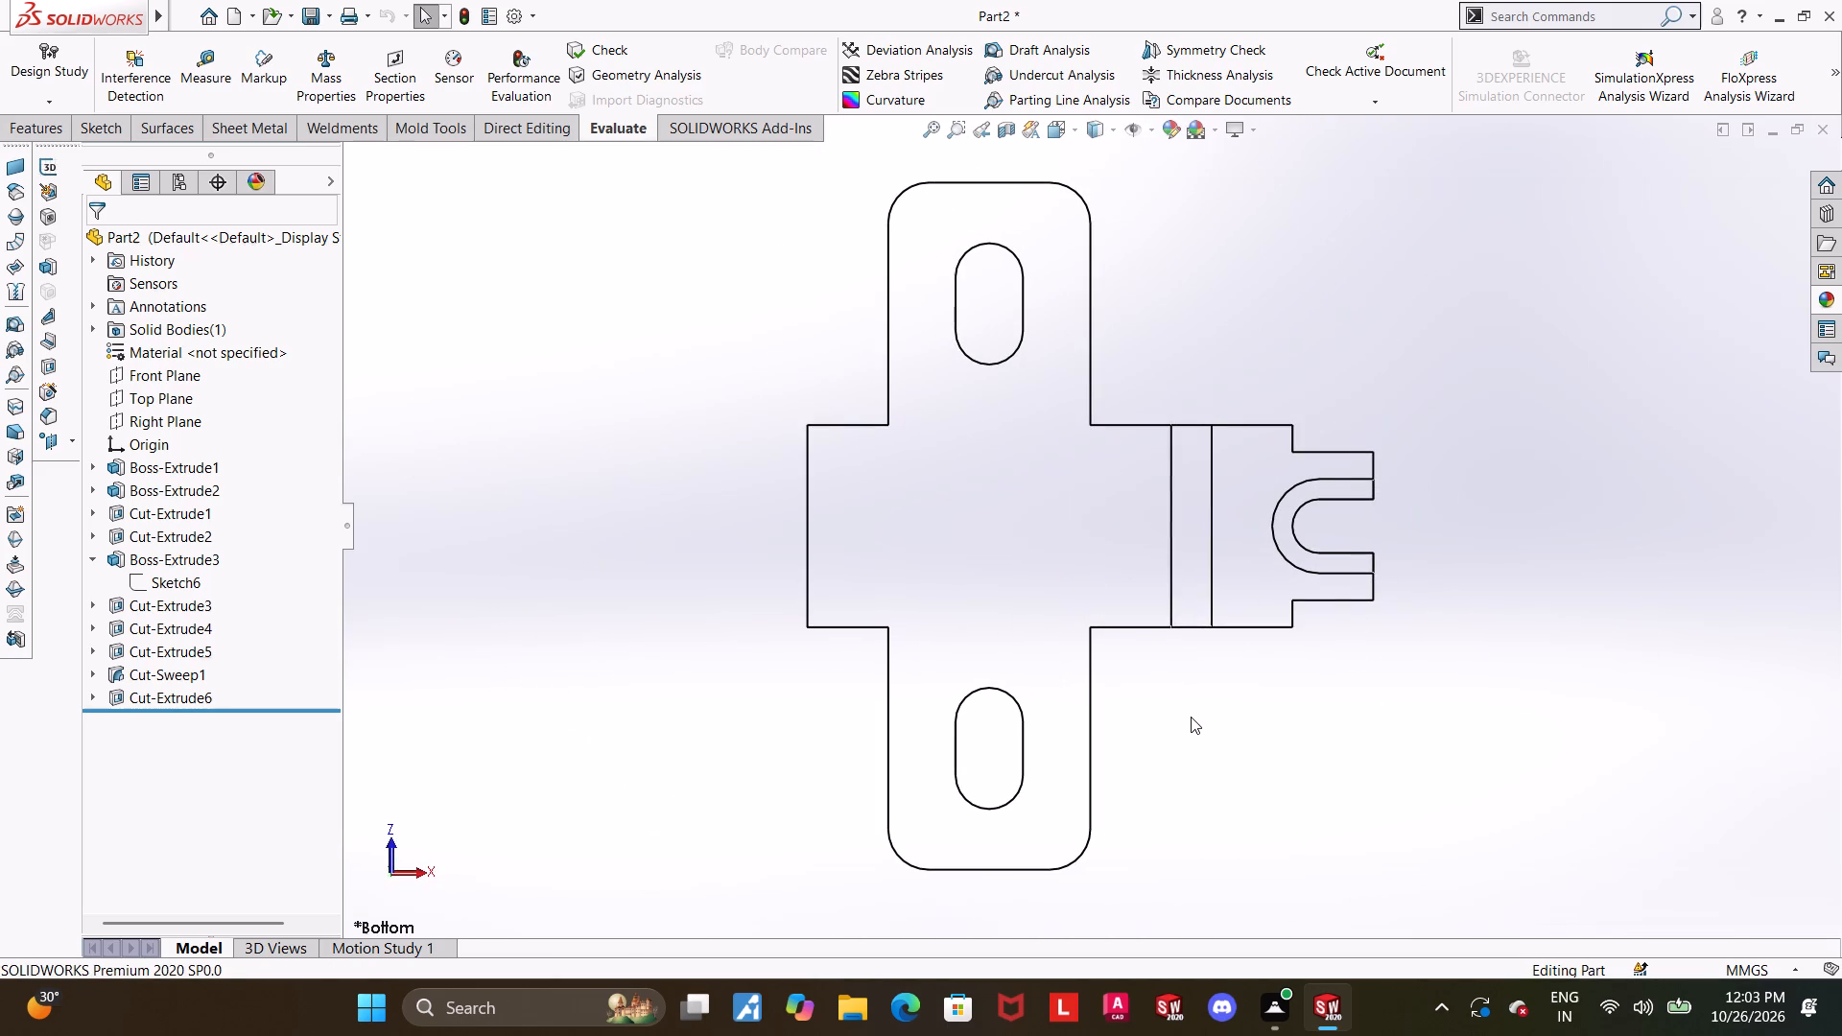
pyautogui.scroll(1, 1193, 699)
pyautogui.scroll(-1, 1157, 642)
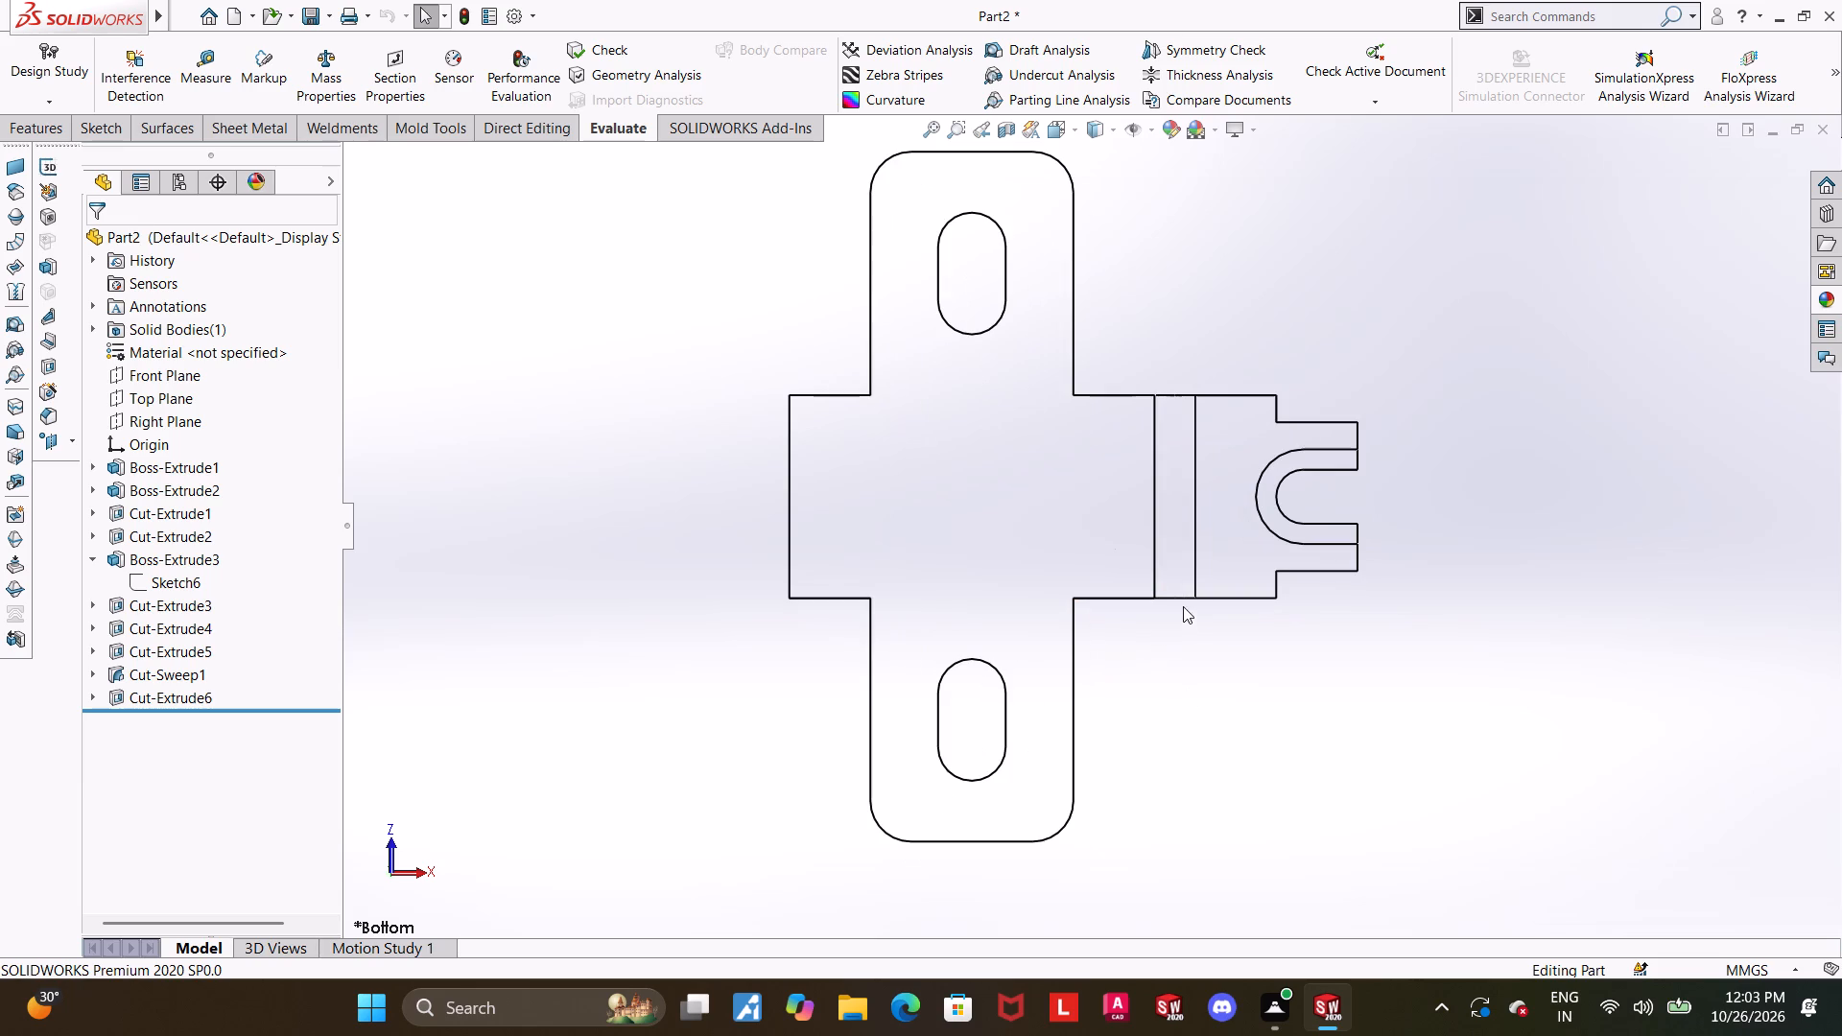
pyautogui.scroll(1, 1555, 513)
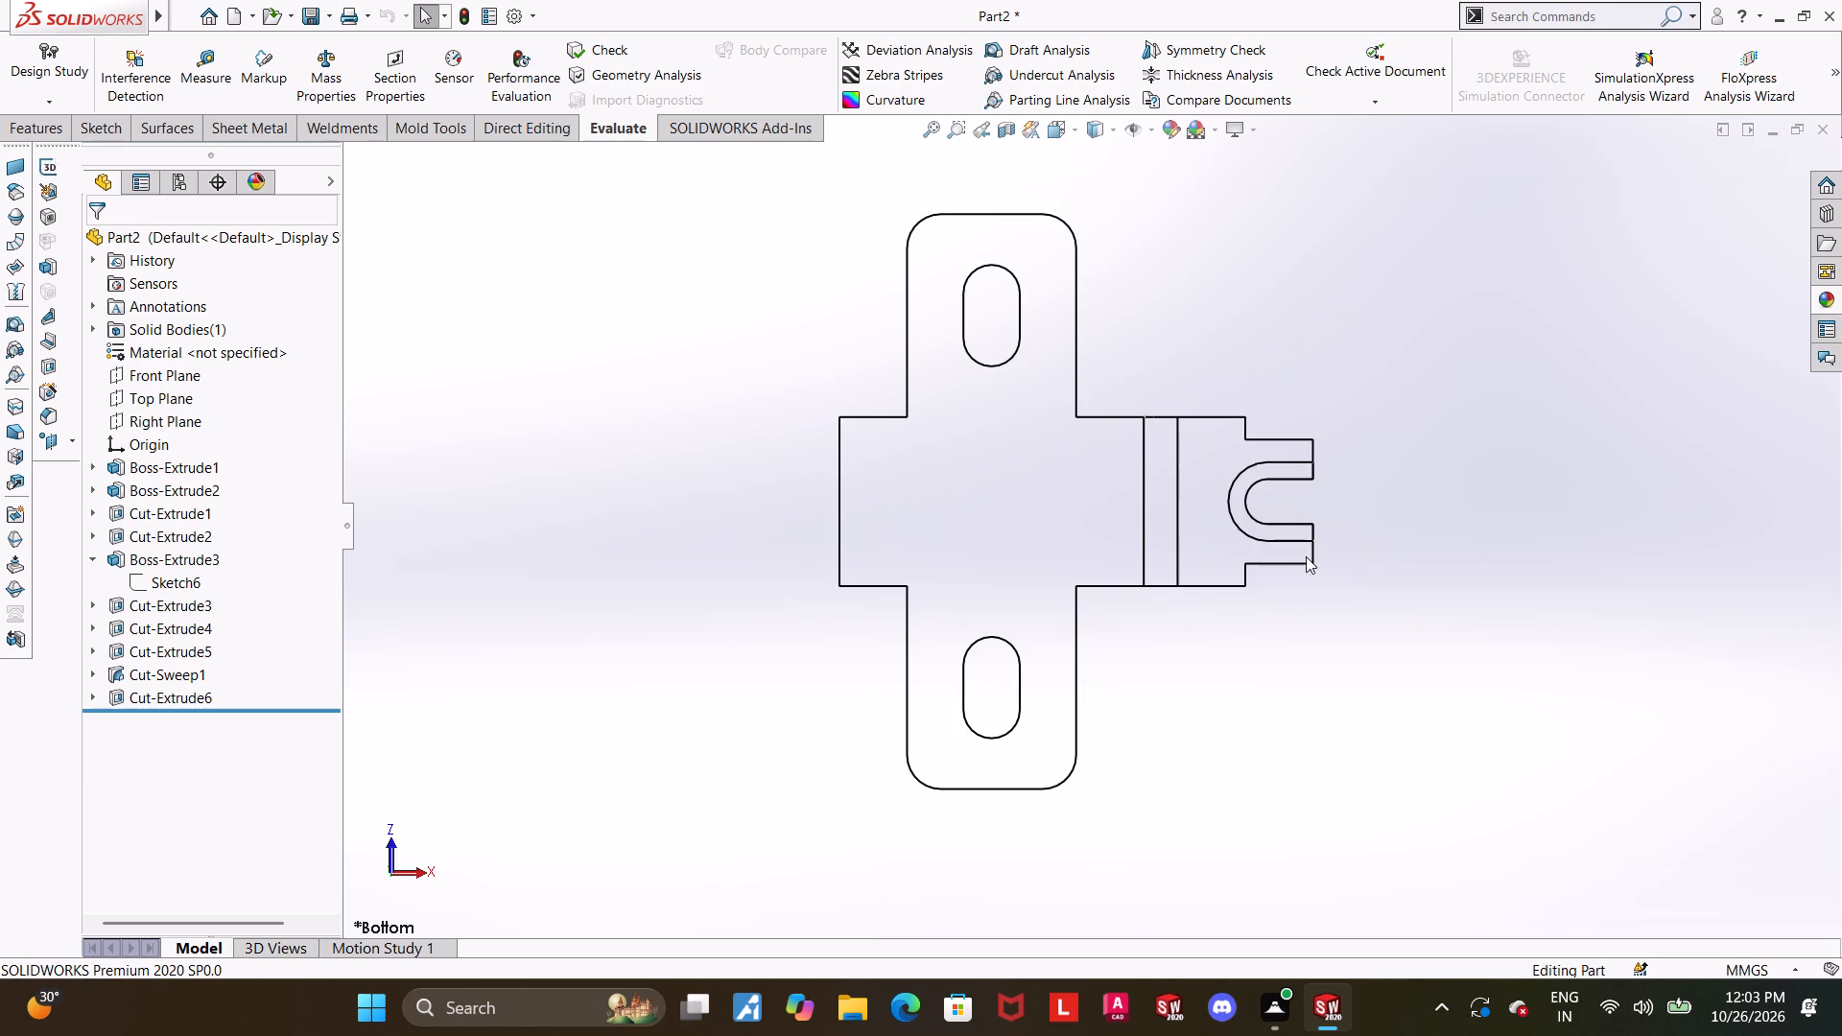
pyautogui.scroll(-2, 1271, 550)
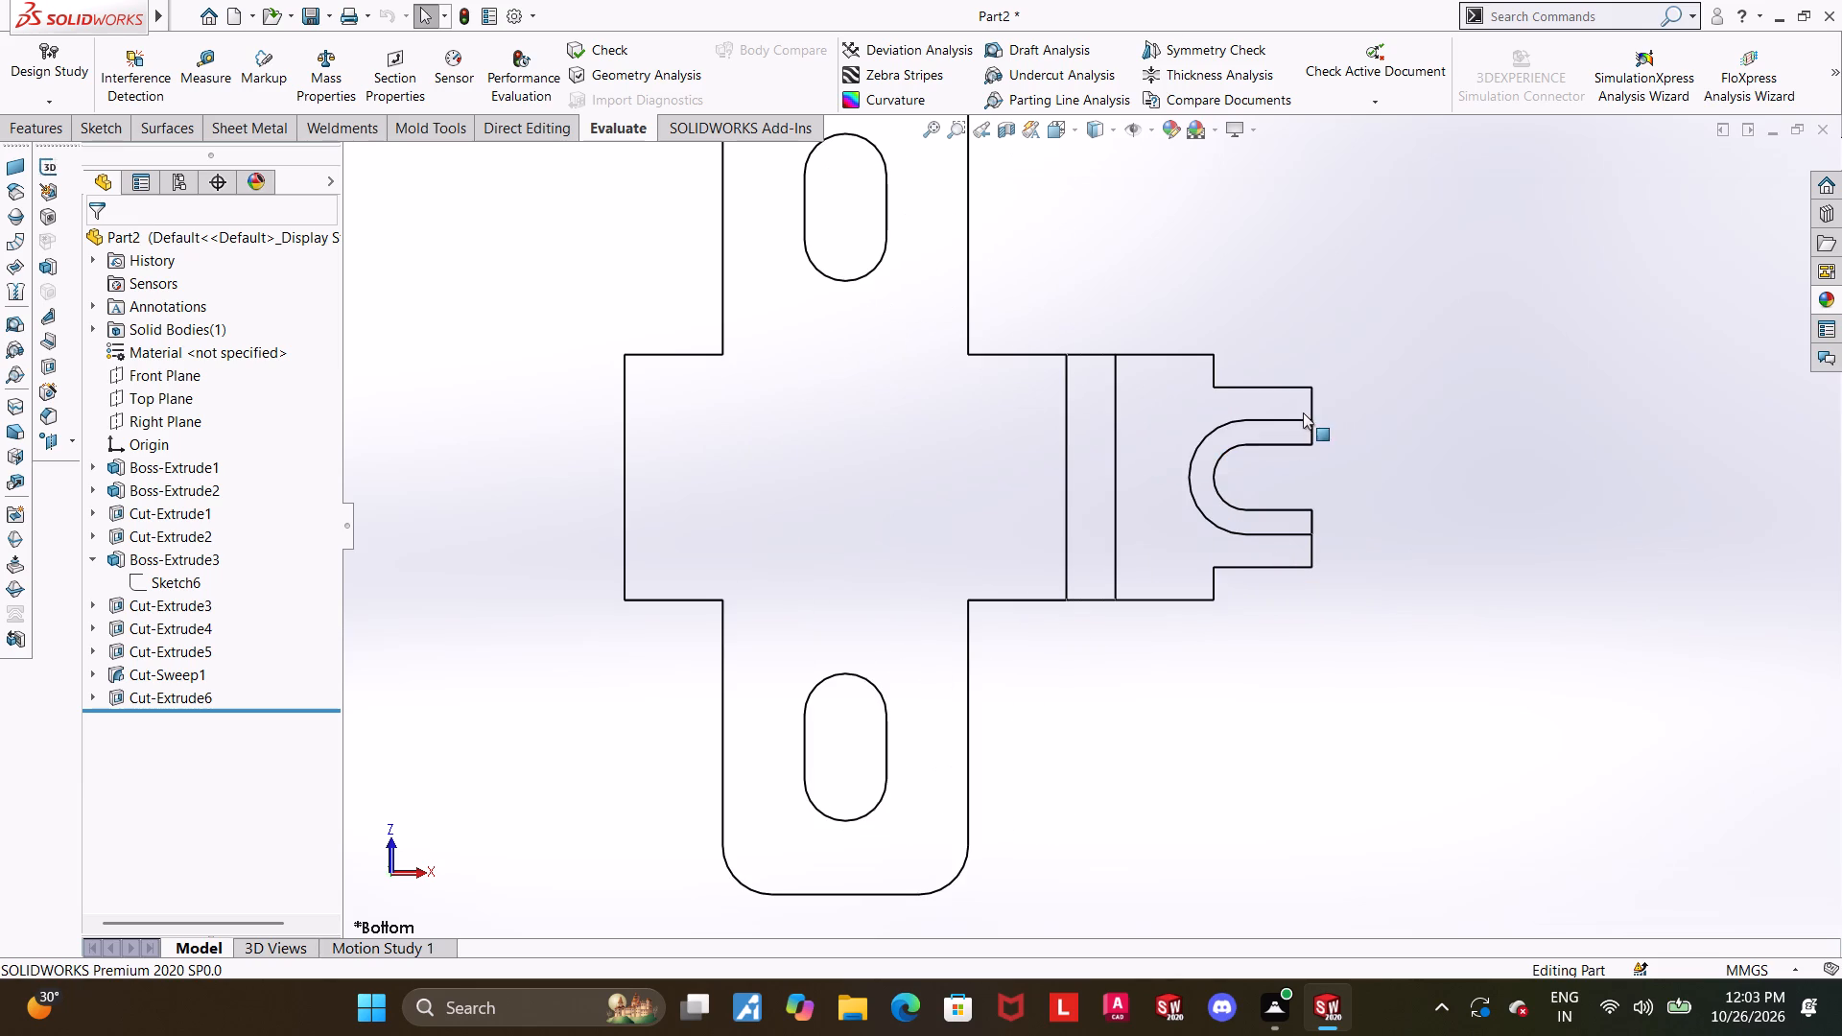
# Examine the part end-on from its hooked end and from raised angles around the top slot and tabs.
pyautogui.moveTo(1304, 414); pyautogui.dragTo(1055, 710, button='middle')
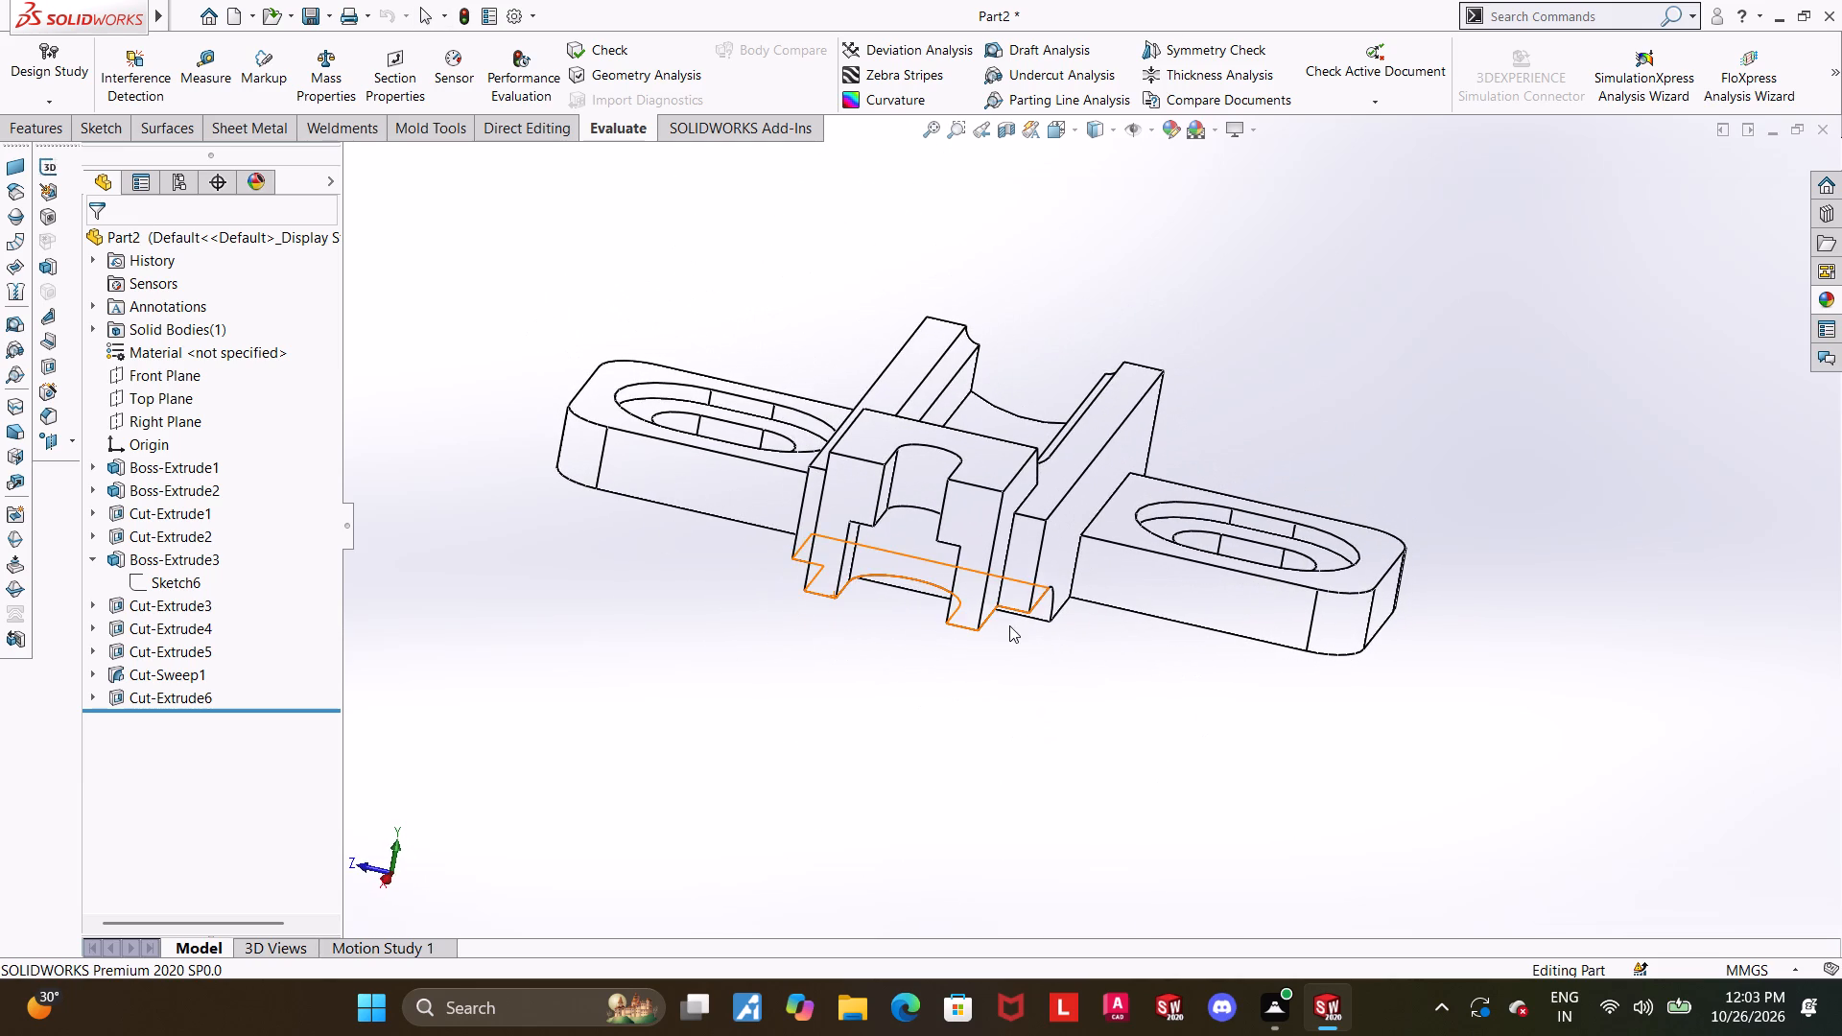
pyautogui.moveTo(1007, 624); pyautogui.dragTo(909, 879, button='middle')
pyautogui.moveTo(1115, 466); pyautogui.dragTo(1143, 738, button='middle')
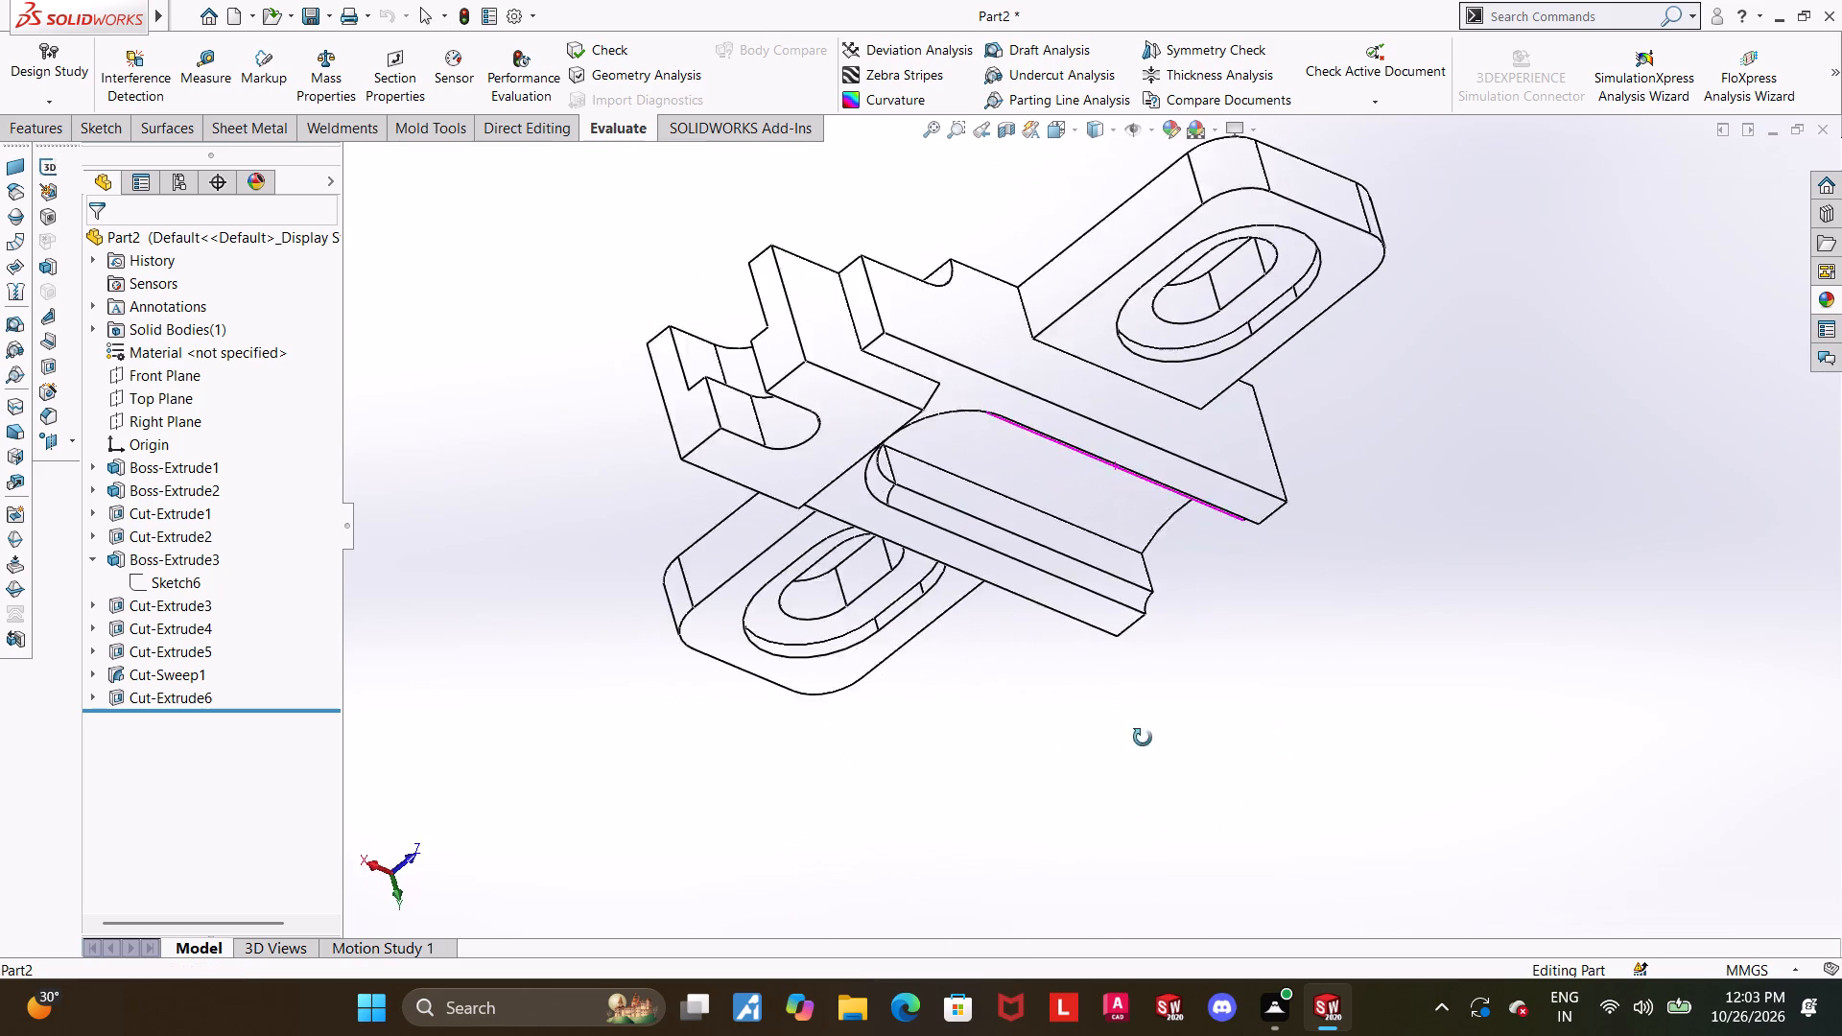
pyautogui.moveTo(1143, 738); pyautogui.dragTo(1170, 751, button='middle')
pyautogui.click(1056, 133)
pyautogui.click(861, 530)
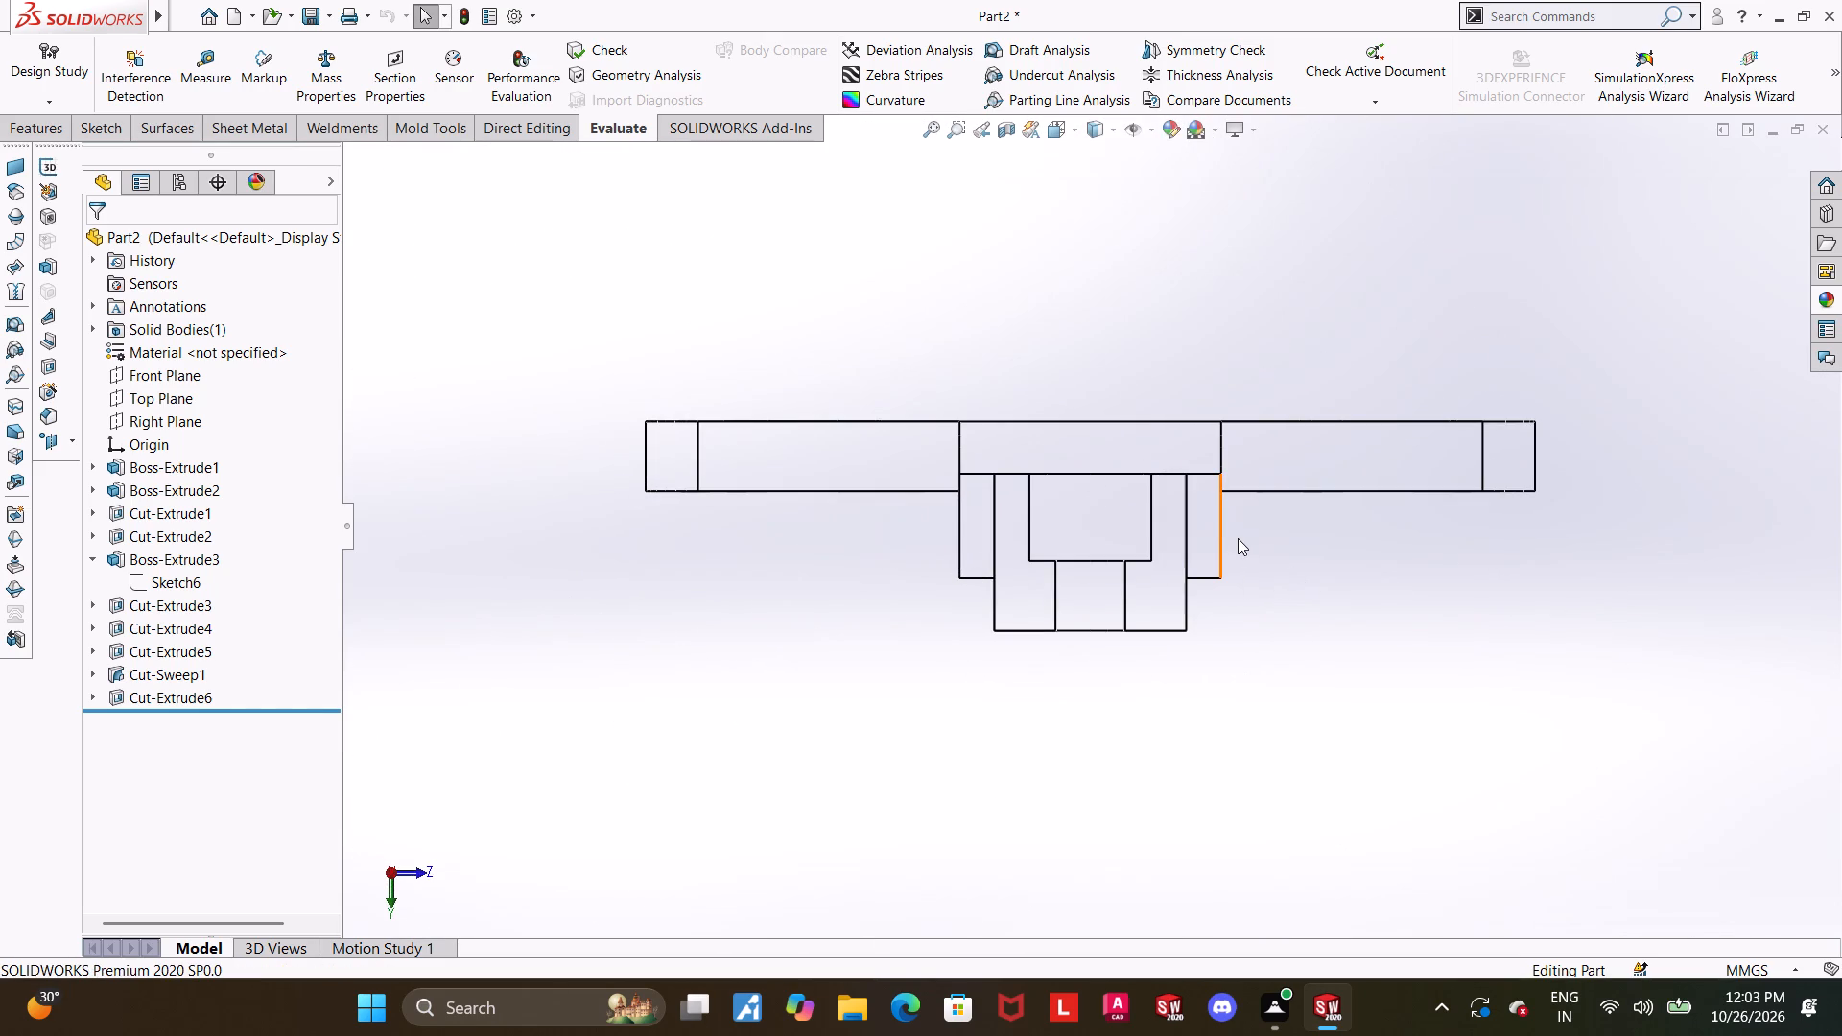
pyautogui.moveTo(1195, 587); pyautogui.dragTo(1196, 434, button='middle')
pyautogui.moveTo(1145, 624); pyautogui.dragTo(1145, 400, button='middle')
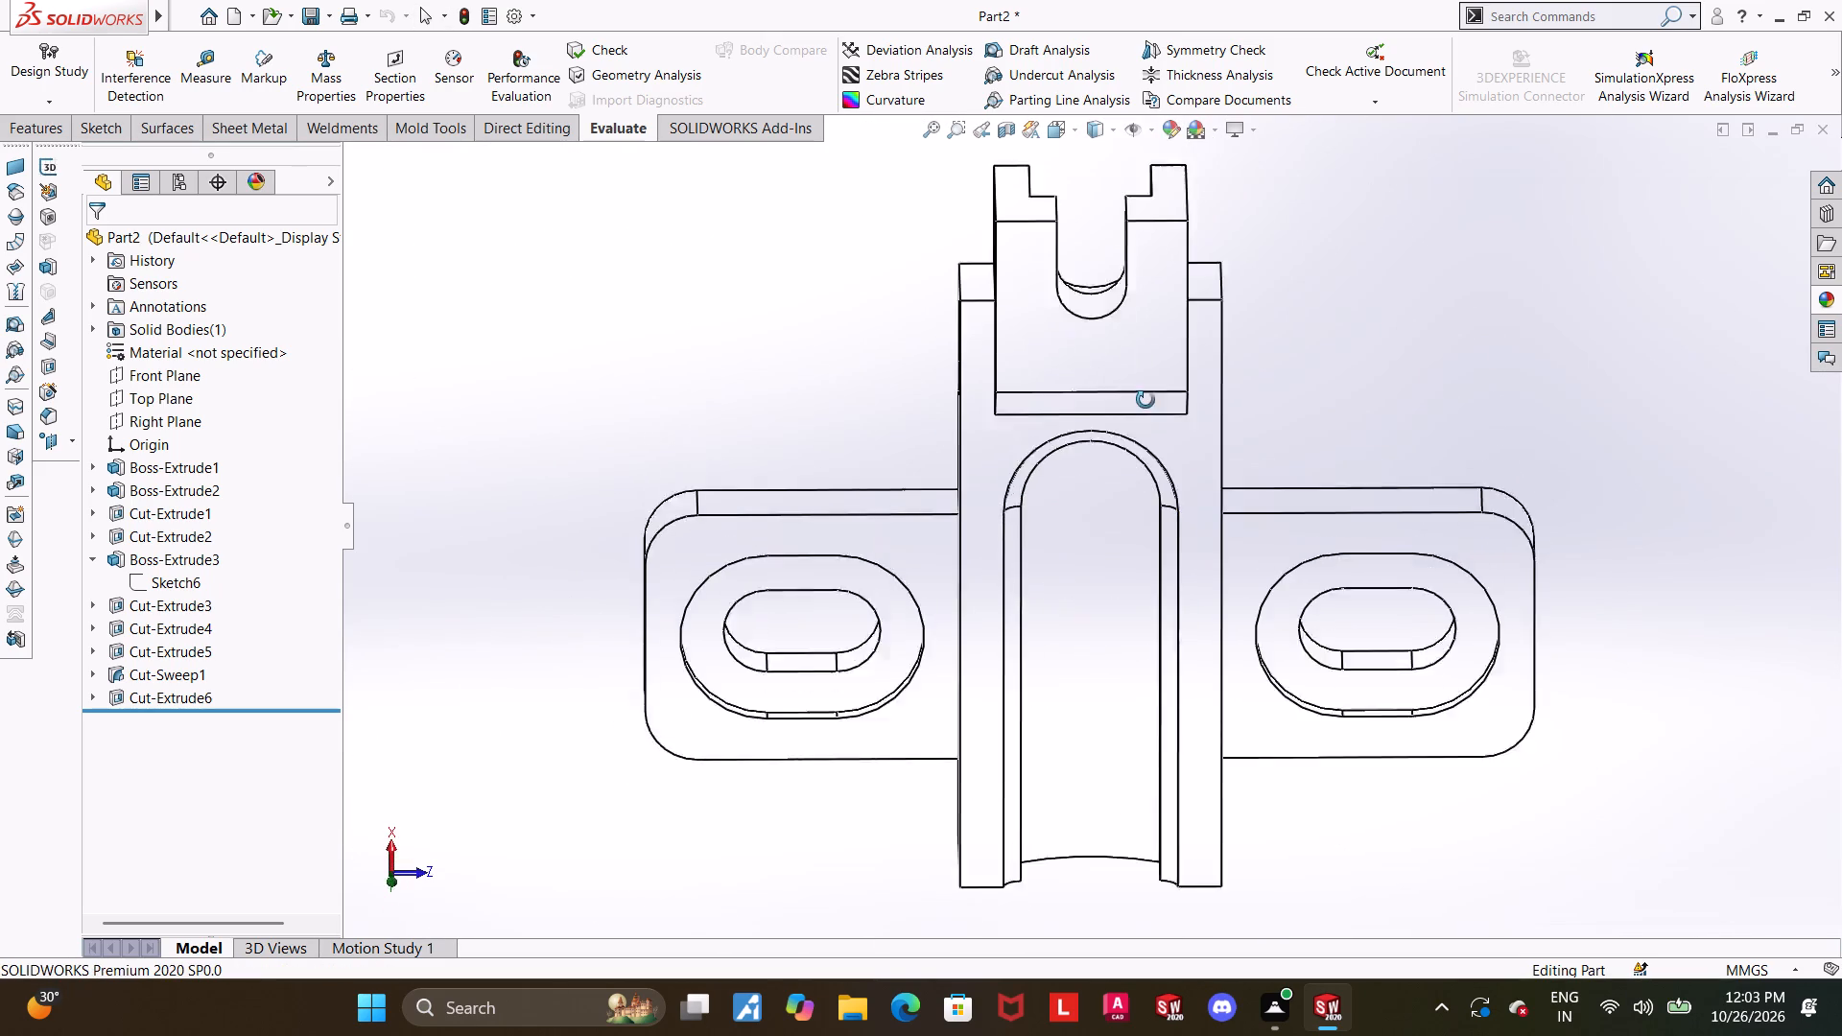
pyautogui.moveTo(1145, 400); pyautogui.dragTo(1578, 725, button='middle')
pyautogui.moveTo(1459, 651); pyautogui.dragTo(1456, 698, button='middle')
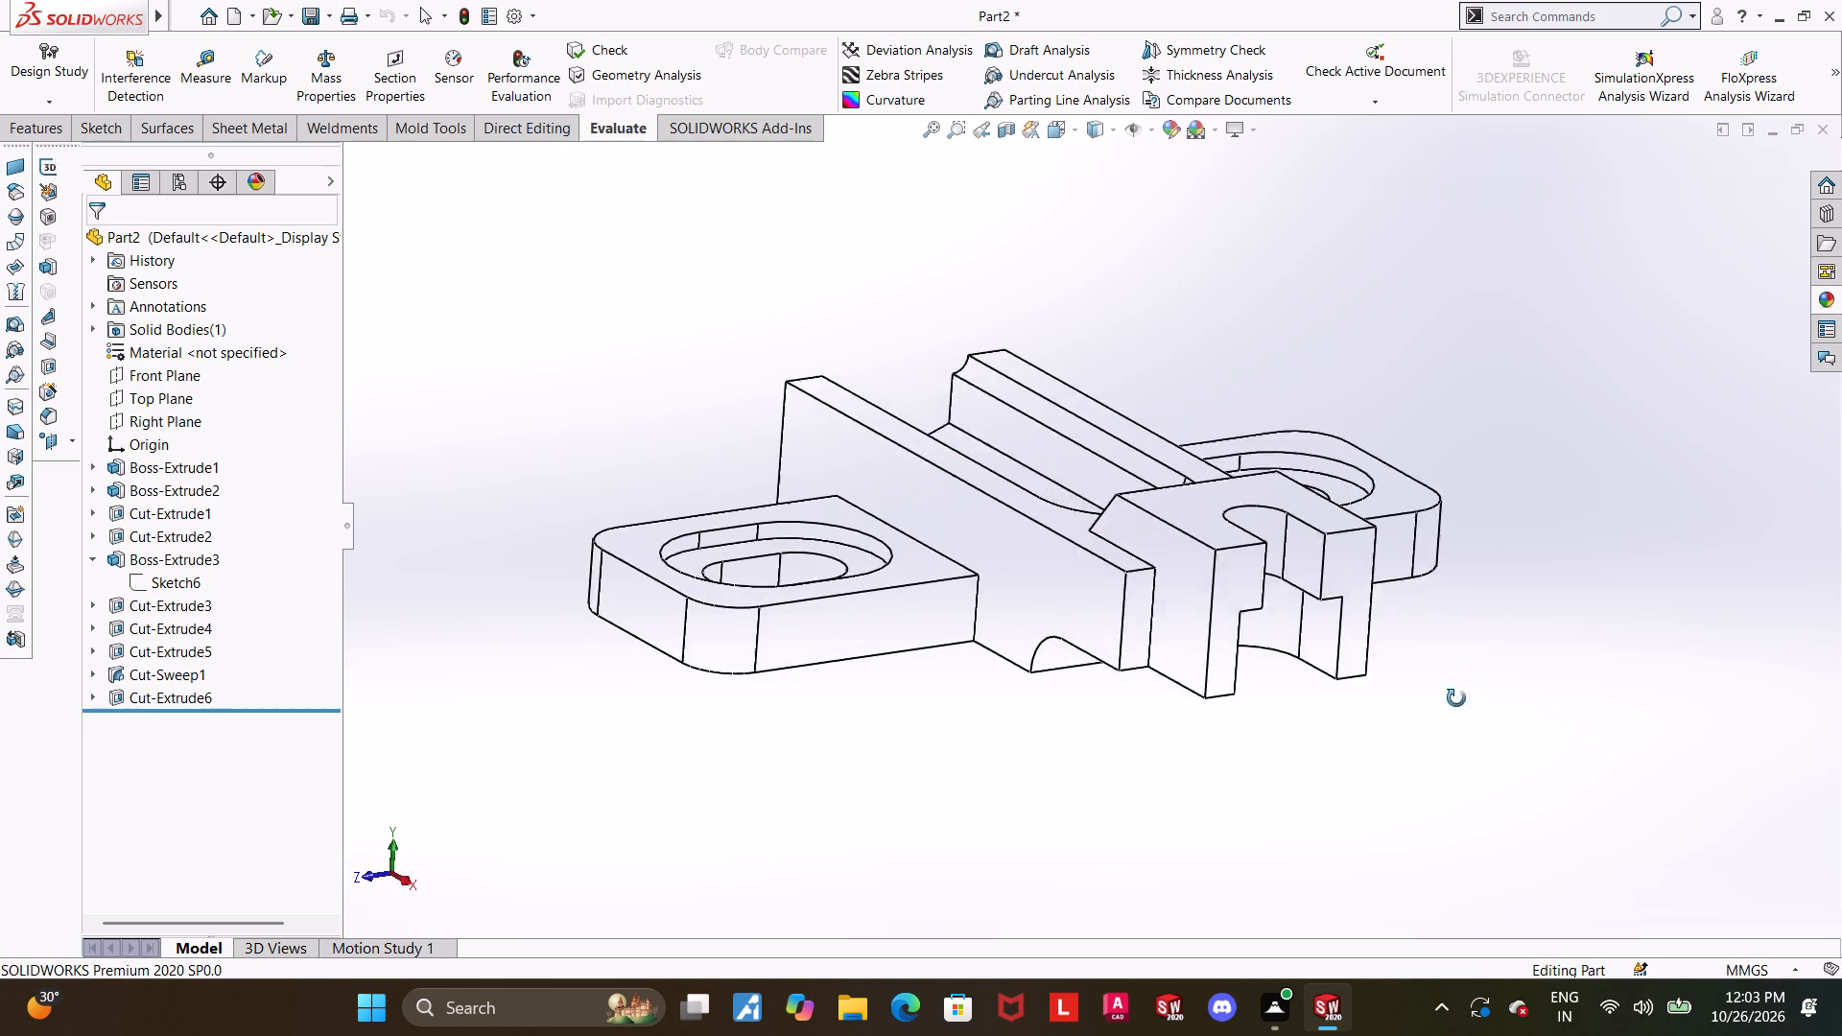
pyautogui.moveTo(1456, 698); pyautogui.dragTo(1452, 714, button='middle')
pyautogui.moveTo(1303, 518); pyautogui.dragTo(1349, 690, button='middle')
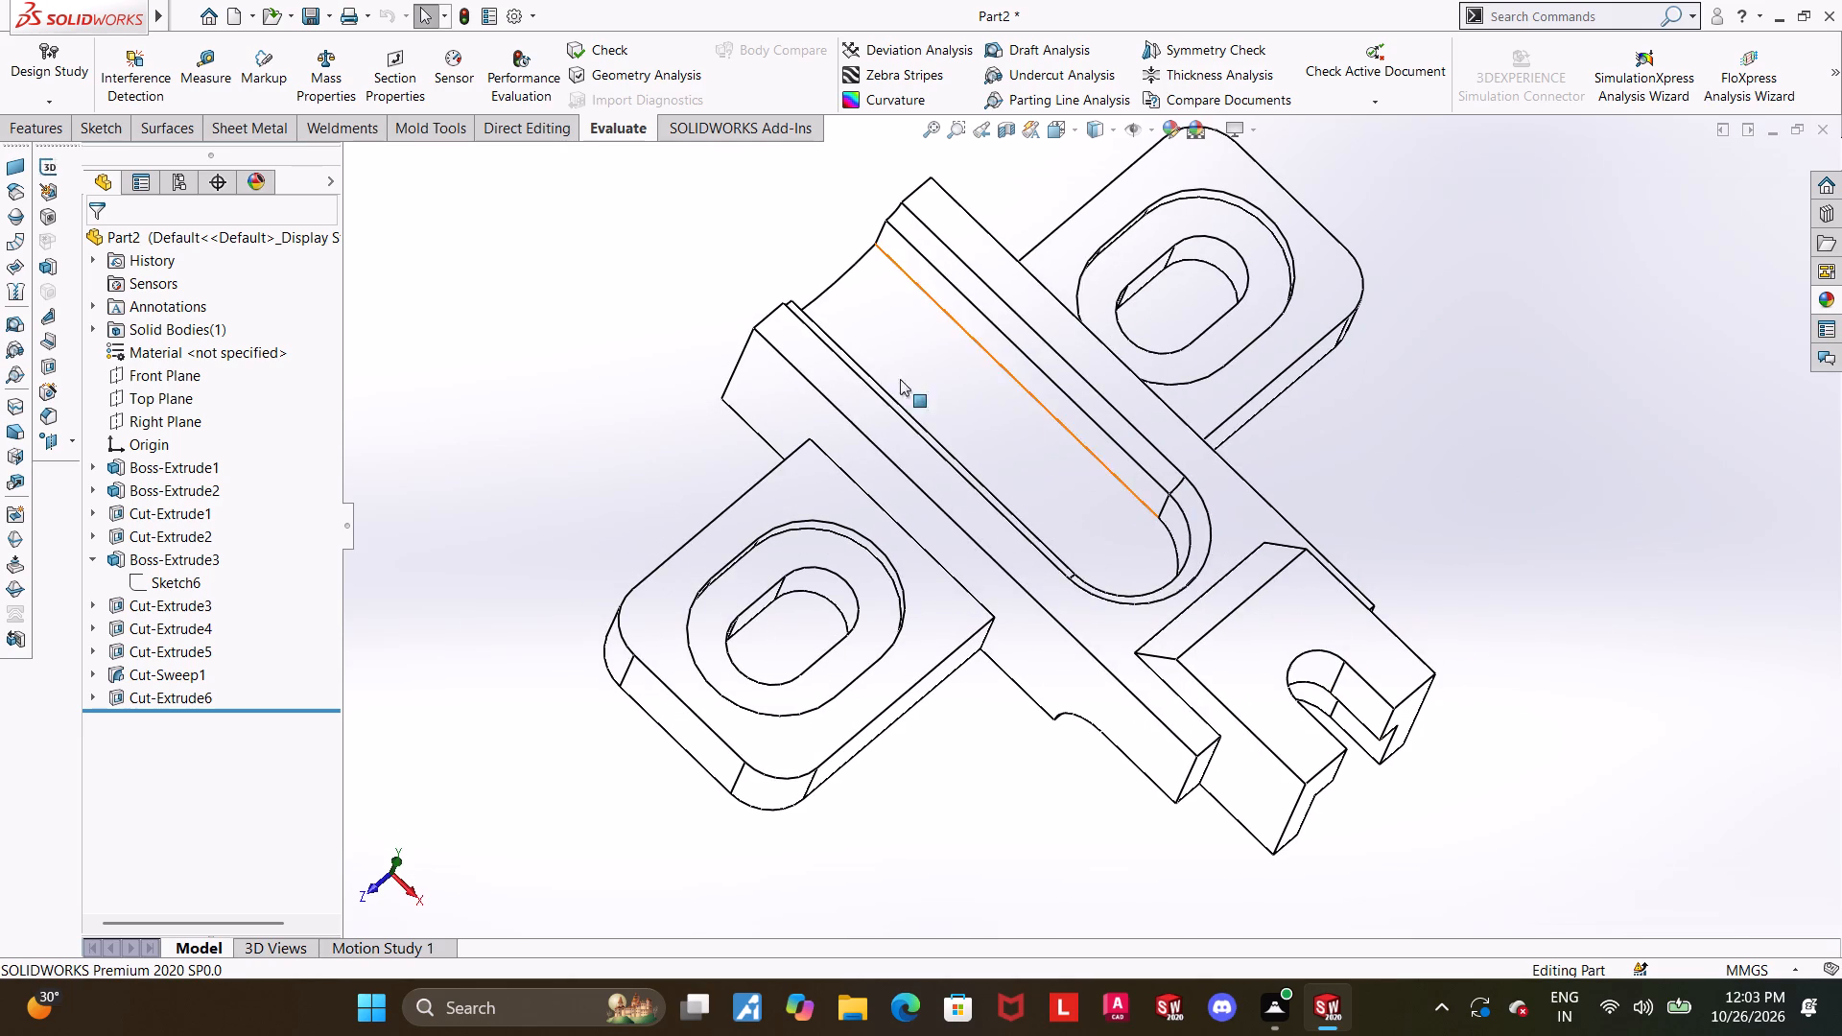
pyautogui.moveTo(1122, 239); pyautogui.dragTo(1006, 538, button='middle')
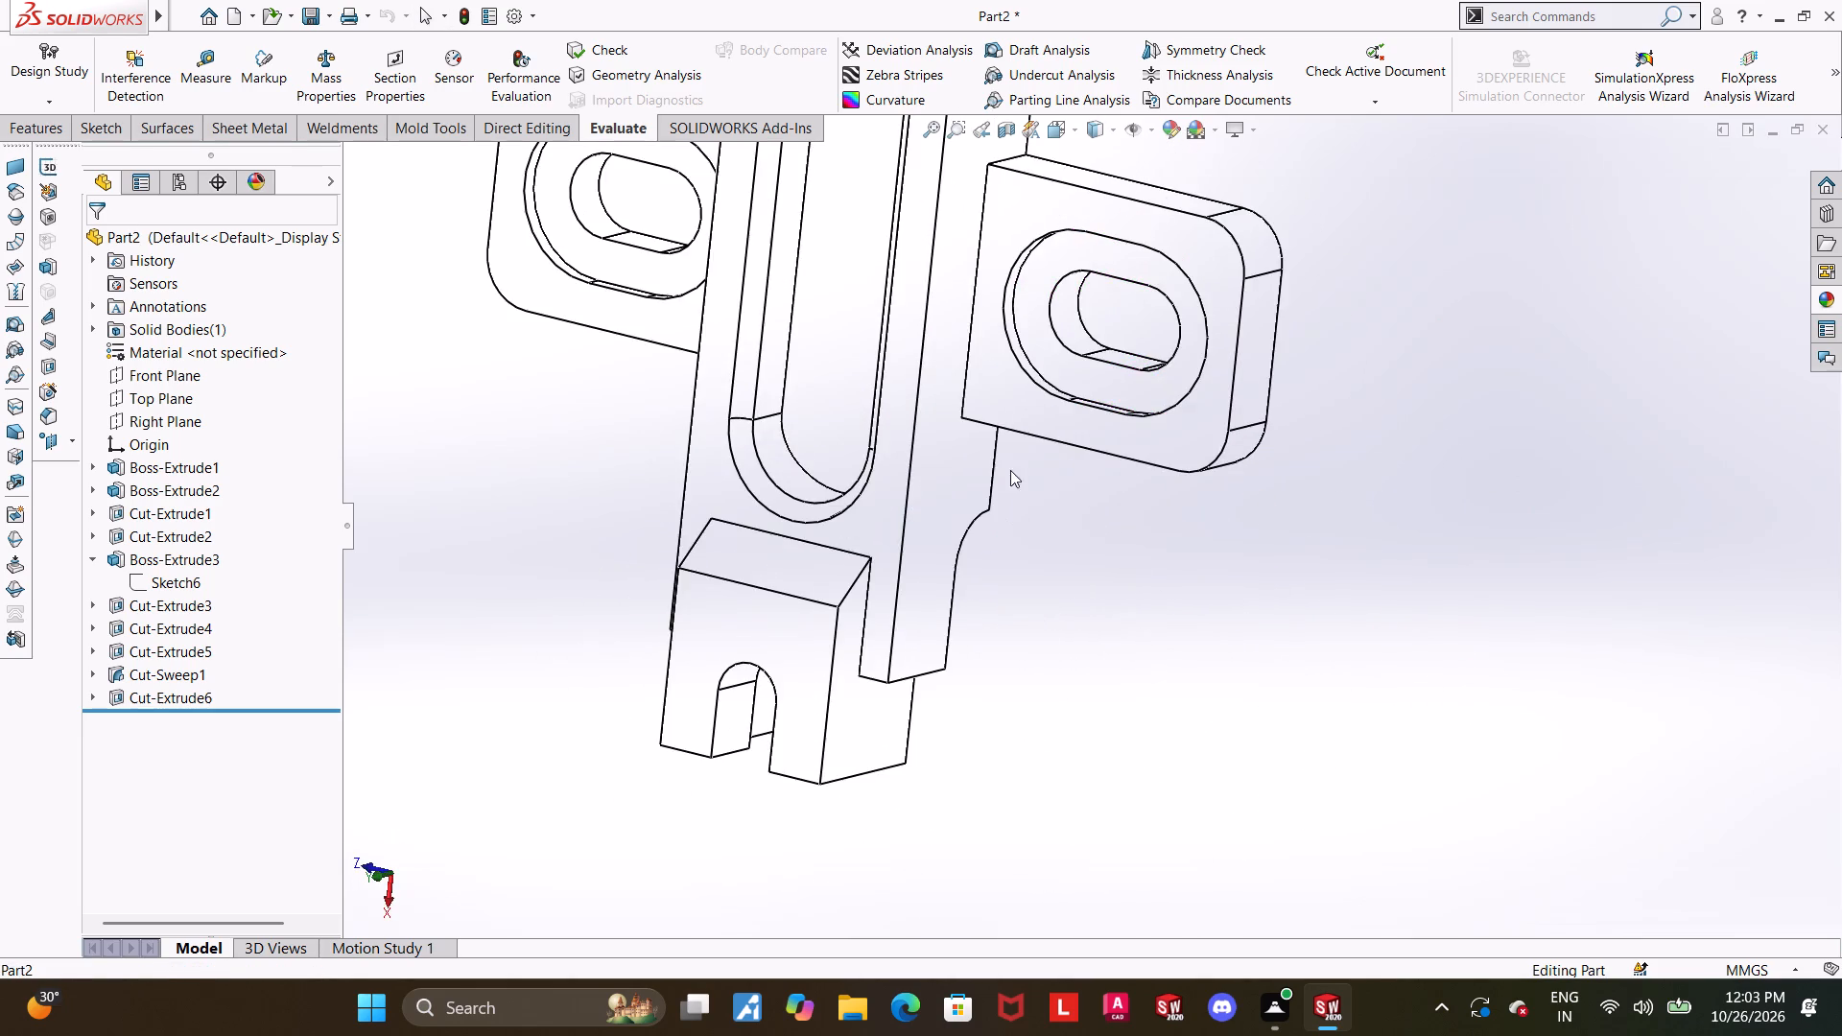
pyautogui.moveTo(1020, 449); pyautogui.dragTo(1170, 356, button='middle')
# Examine the part squarely from above, with the hooked end, top slot and both slotted tabs in view.
pyautogui.click(1092, 125)
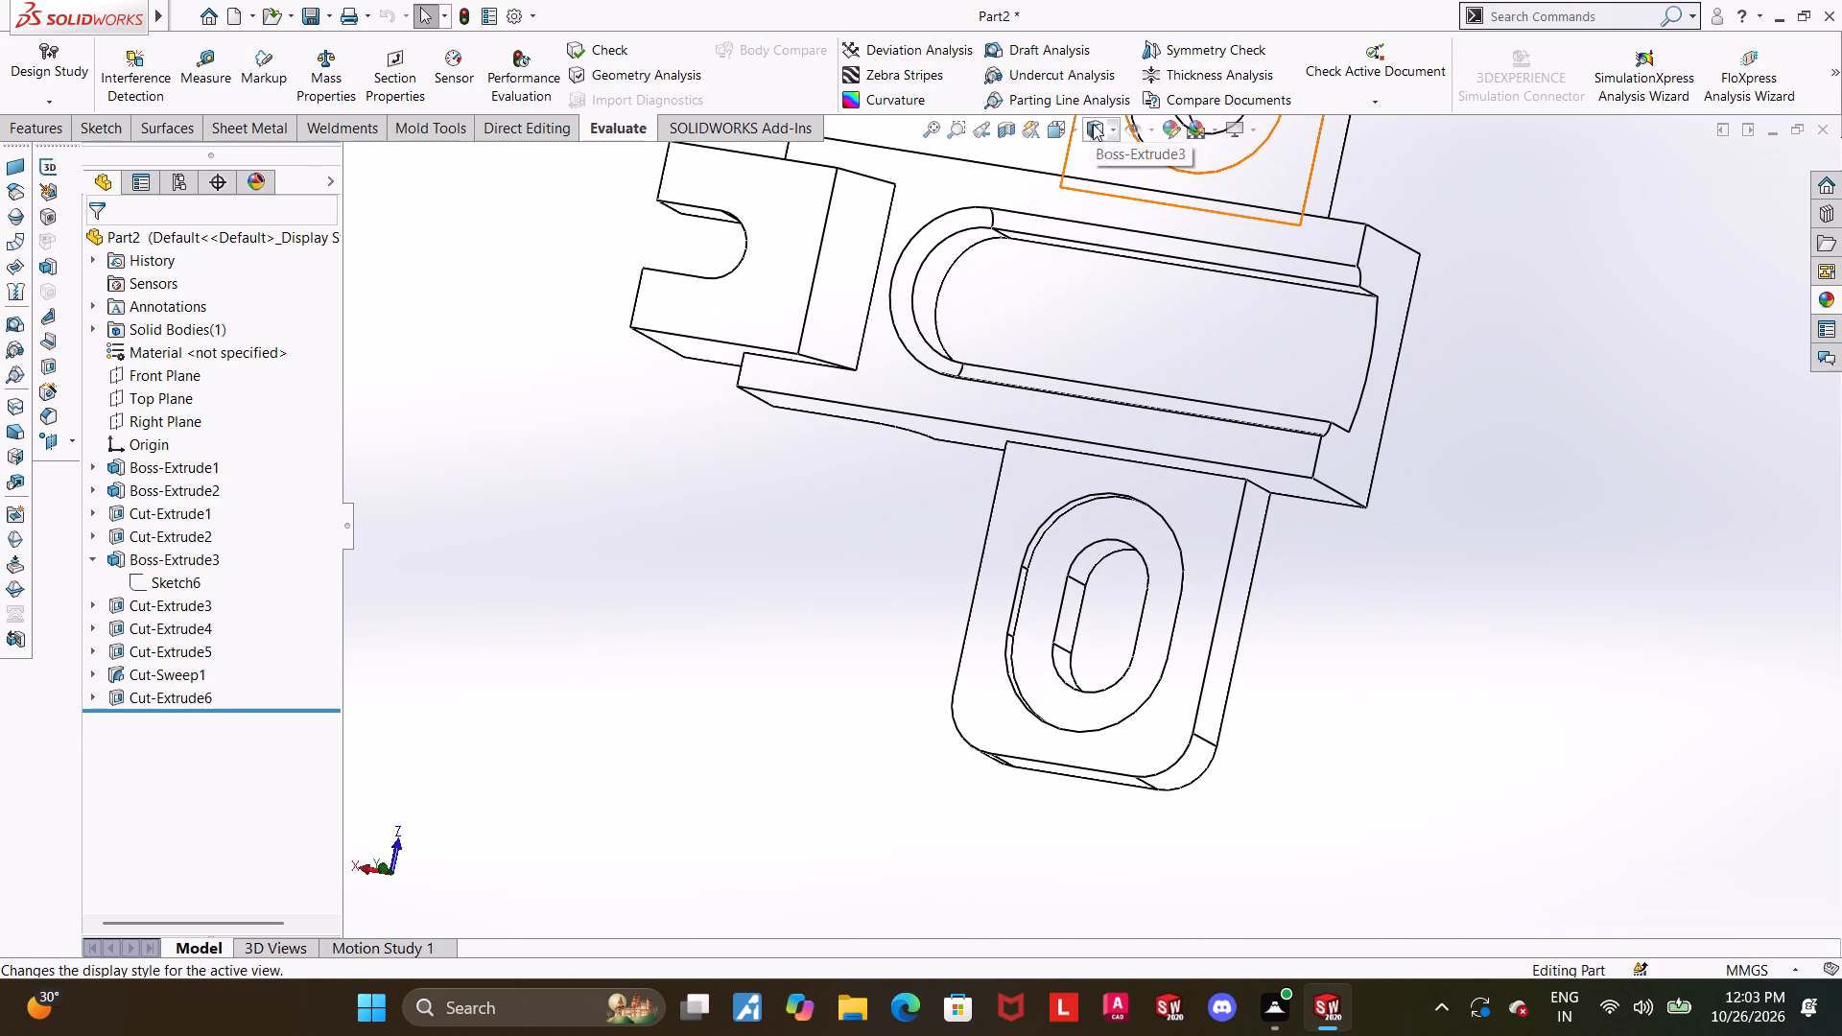
pyautogui.click(767, 538)
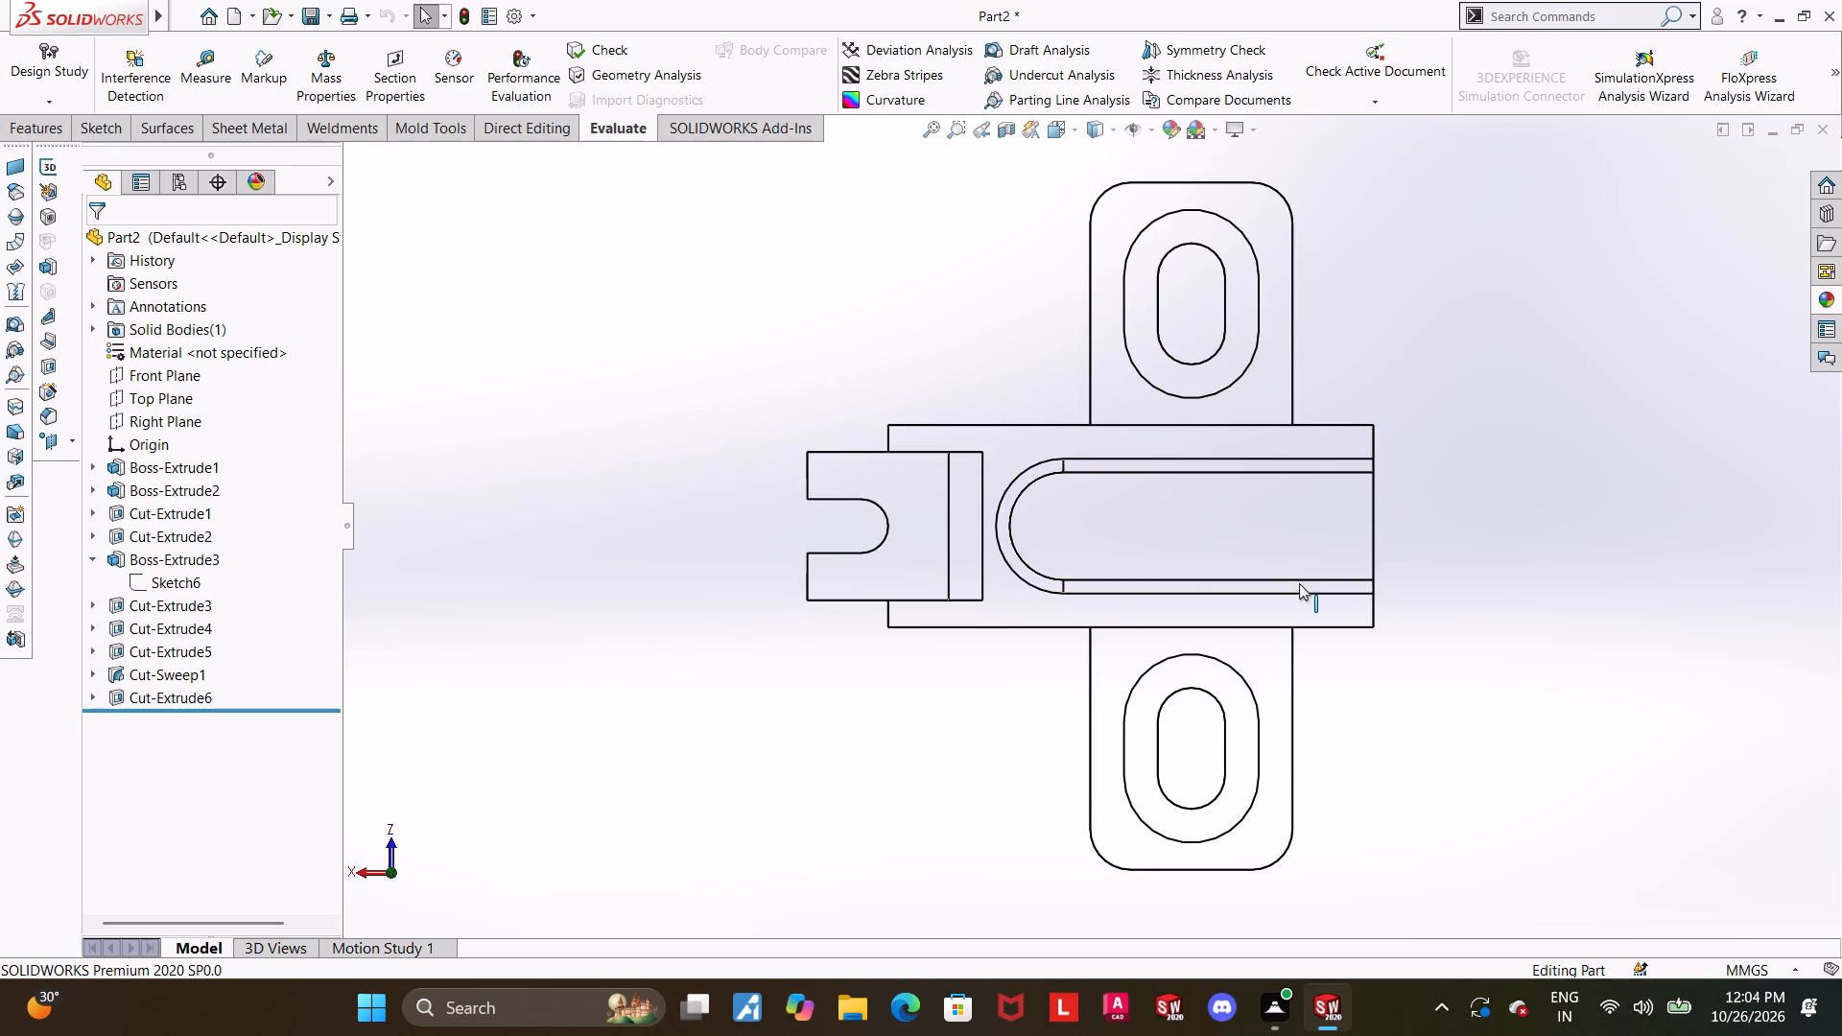
pyautogui.scroll(1, 1375, 606)
pyautogui.scroll(-1, 1372, 639)
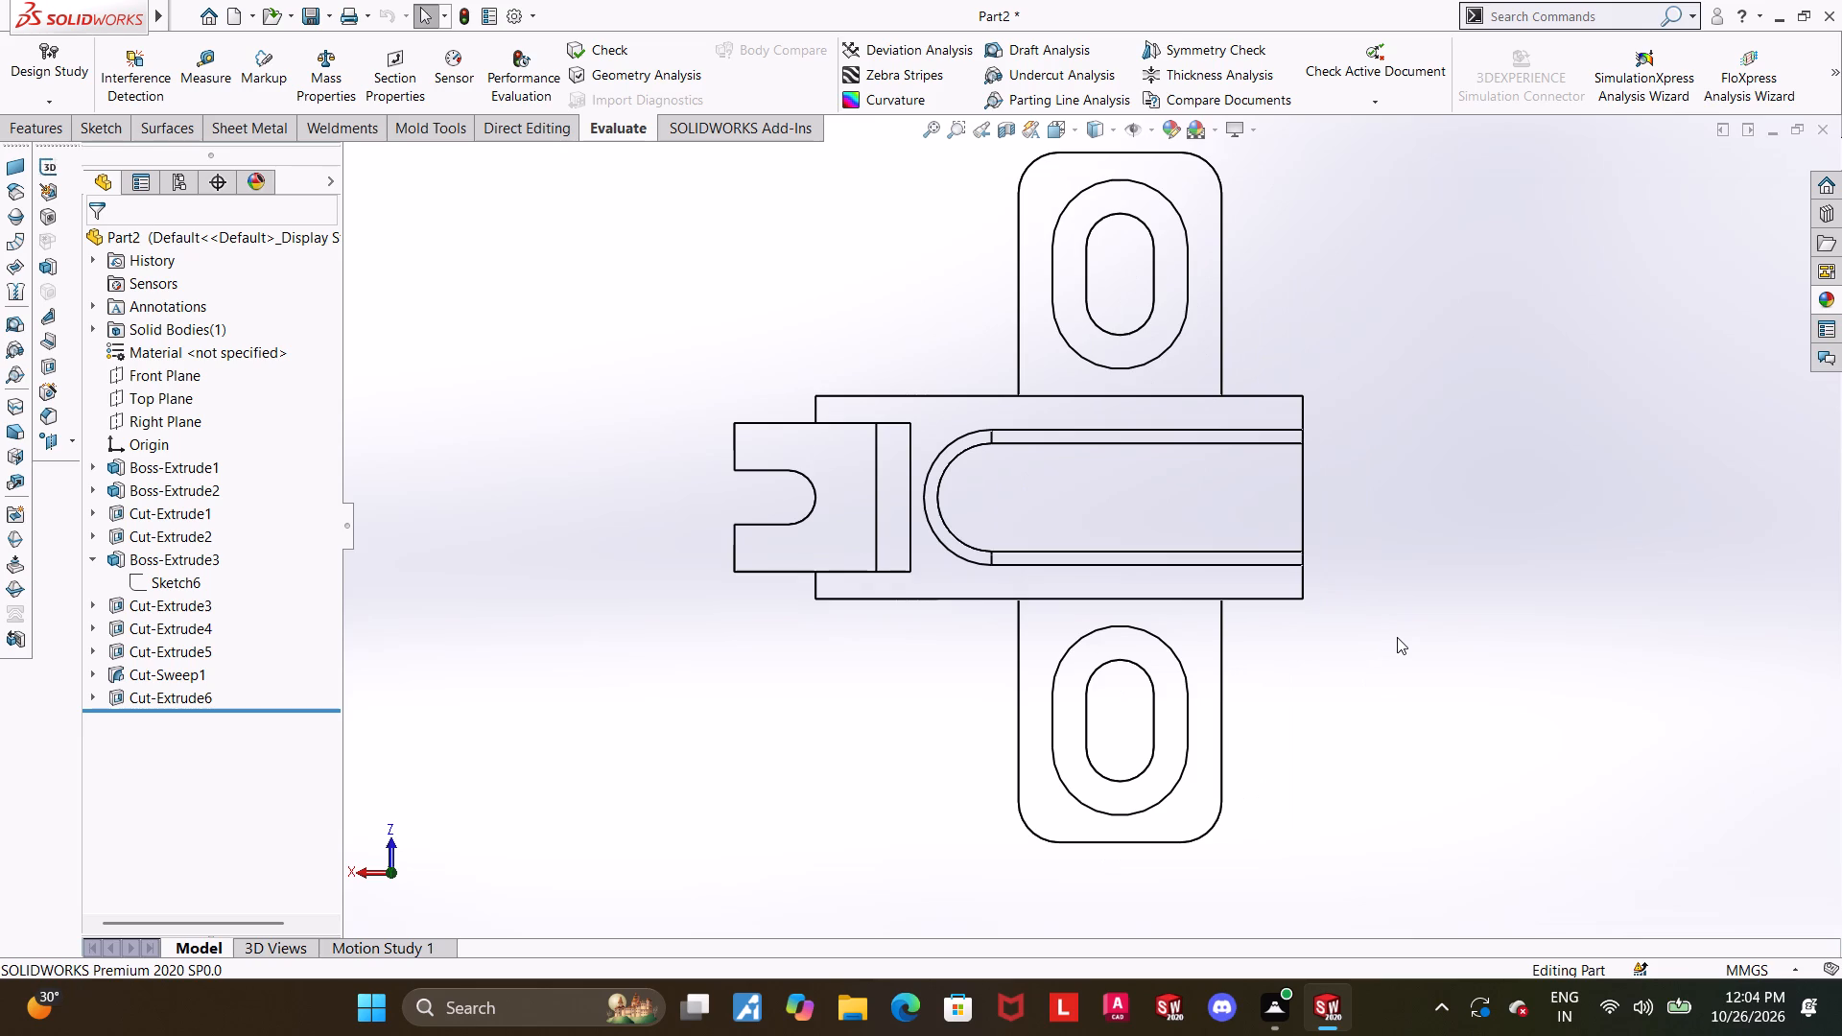
# Examine the arced top slot's open end in the Left view and at slight tilts.
pyautogui.moveTo(1374, 555); pyautogui.dragTo(1166, 342, button='middle')
pyautogui.click(1069, 131)
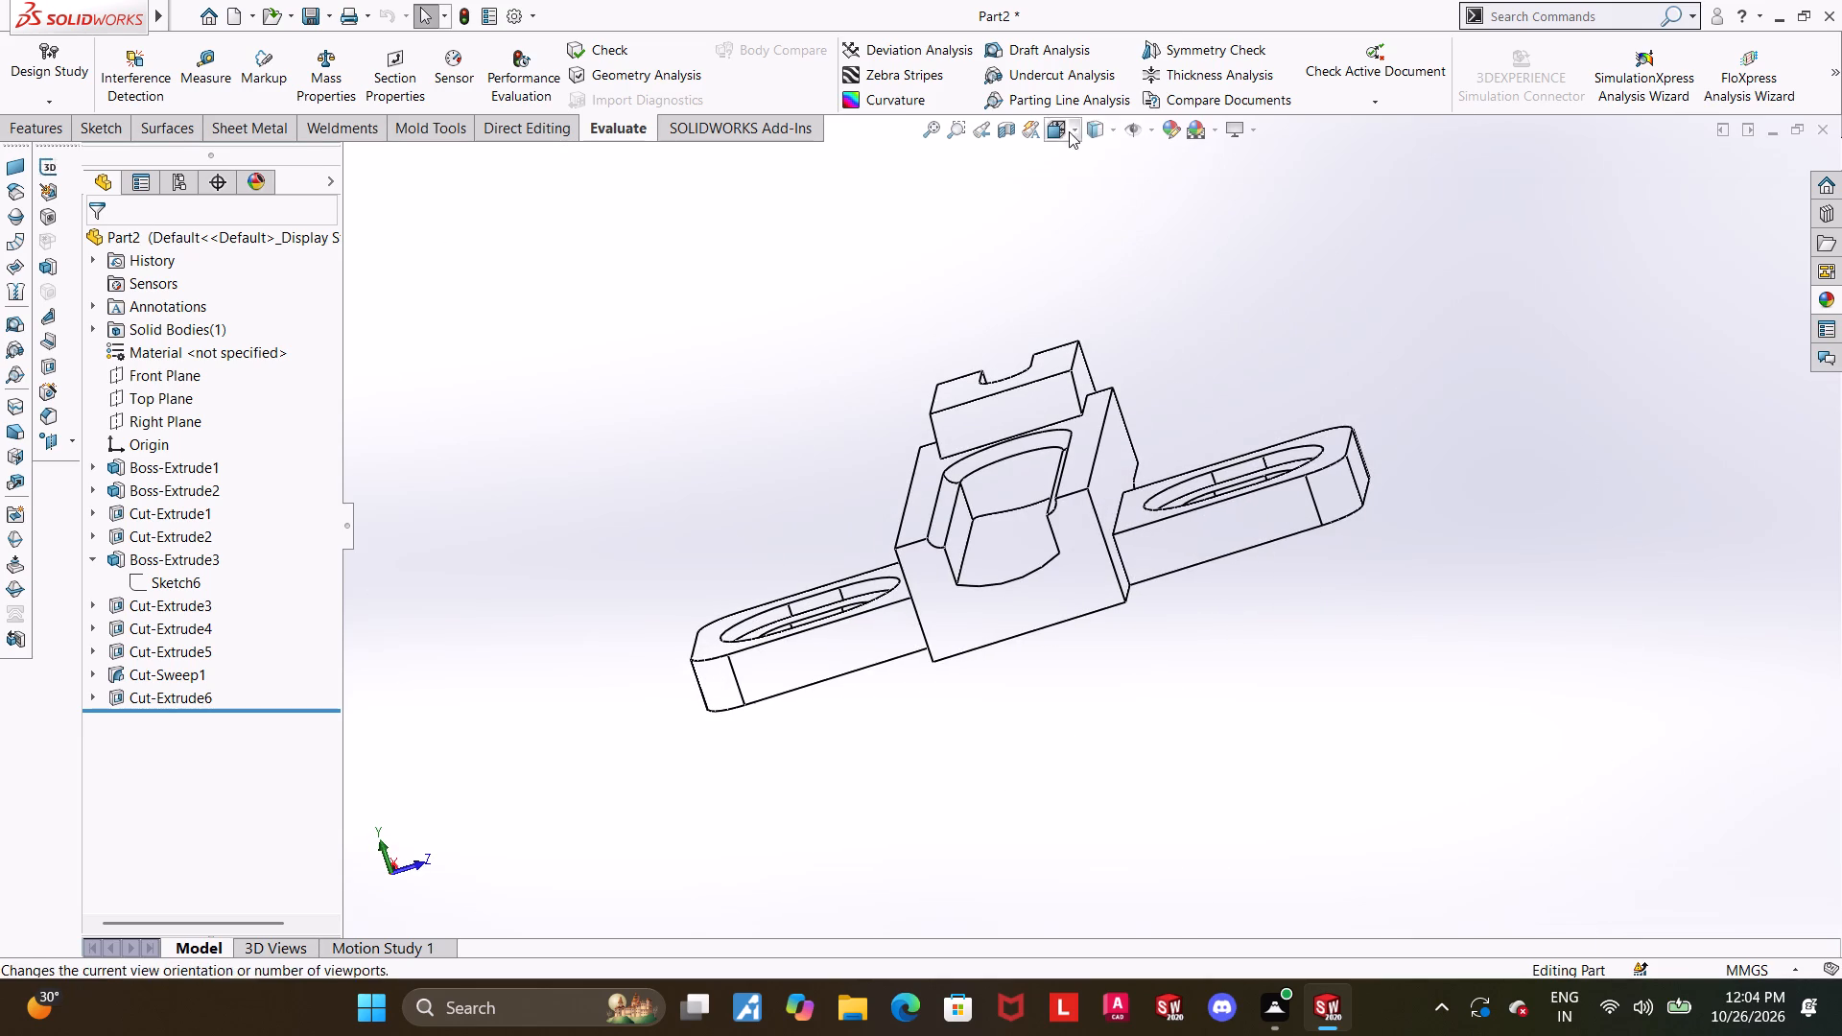
pyautogui.click(868, 547)
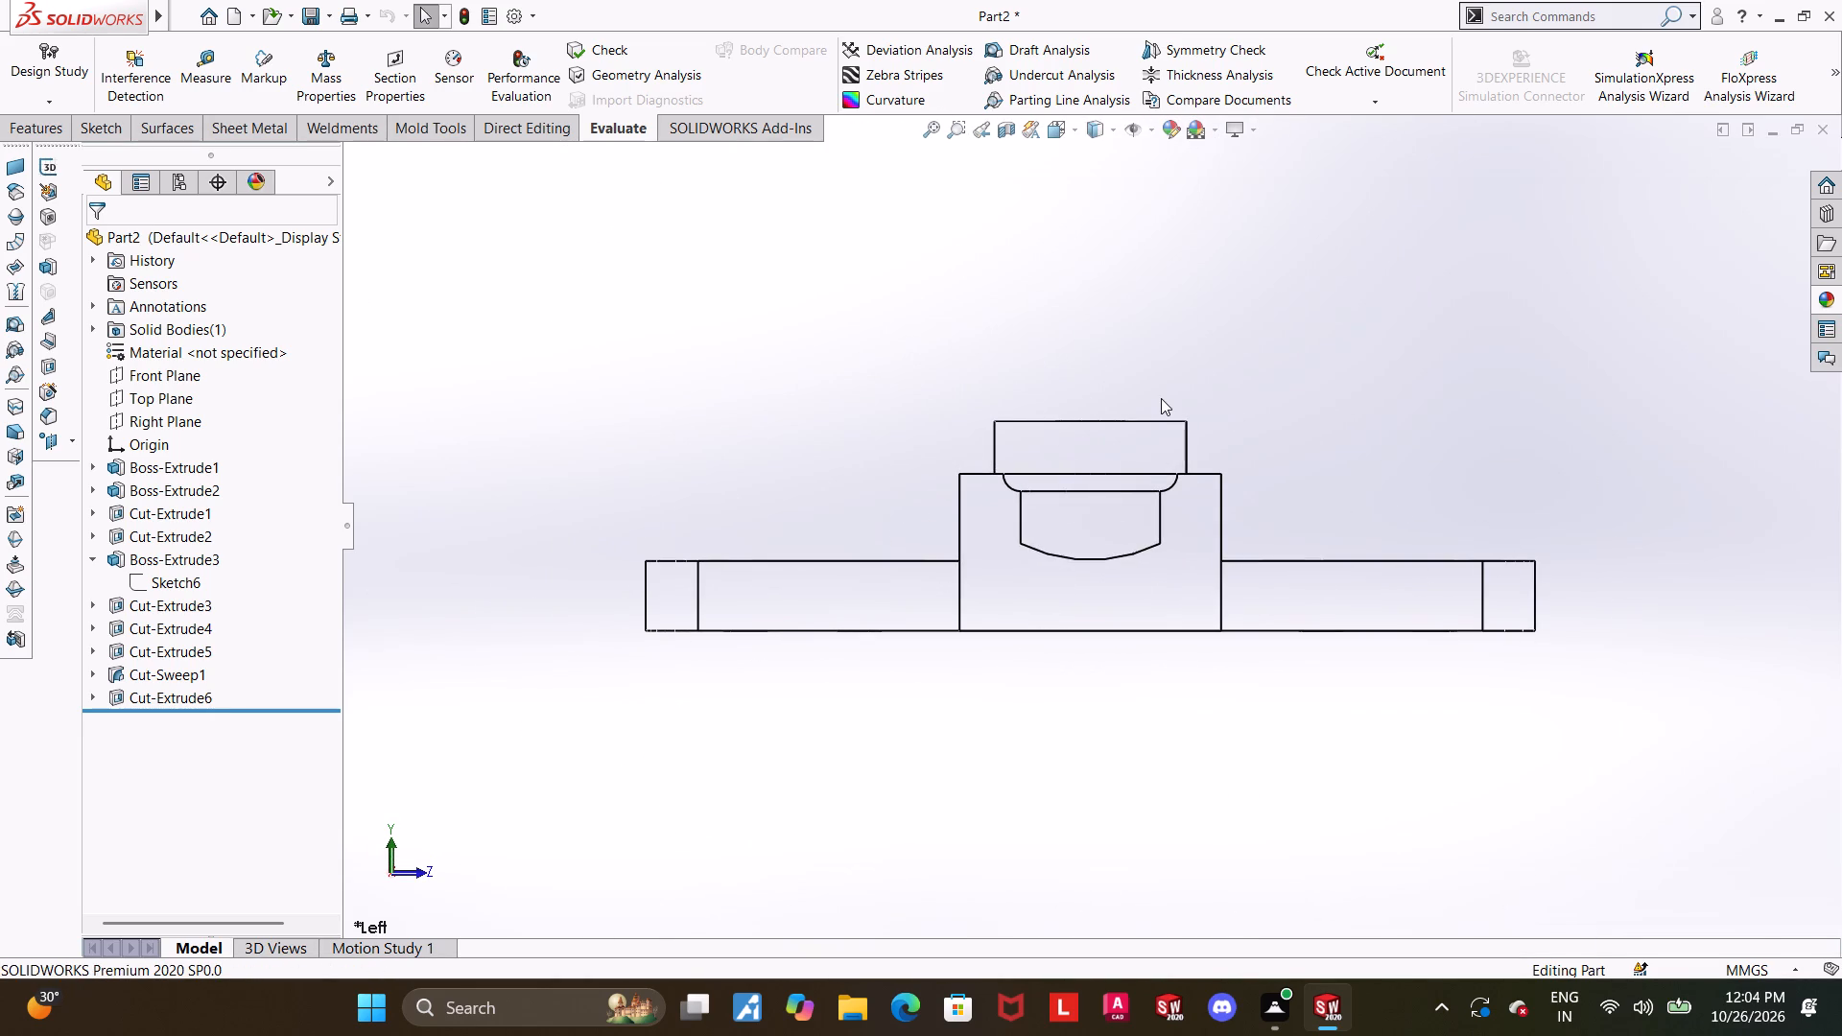
pyautogui.scroll(-1, 1161, 398)
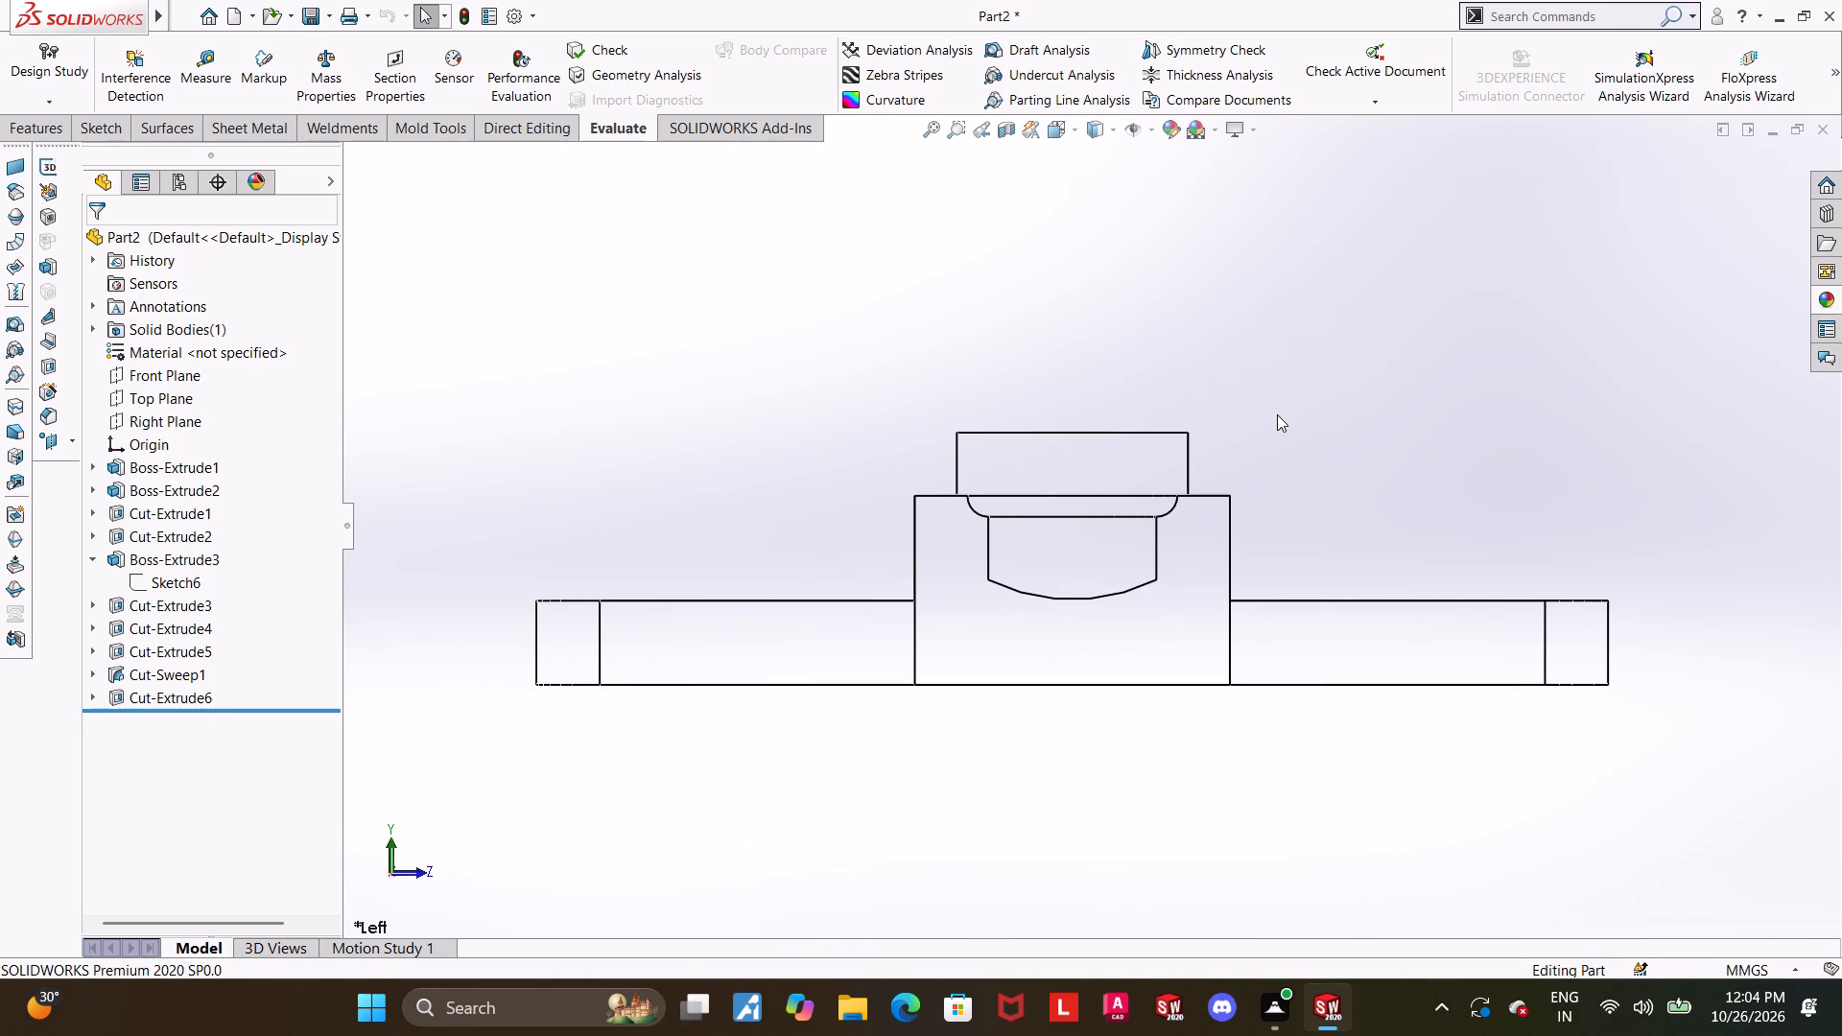
pyautogui.moveTo(1281, 413); pyautogui.dragTo(1308, 431, button='middle')
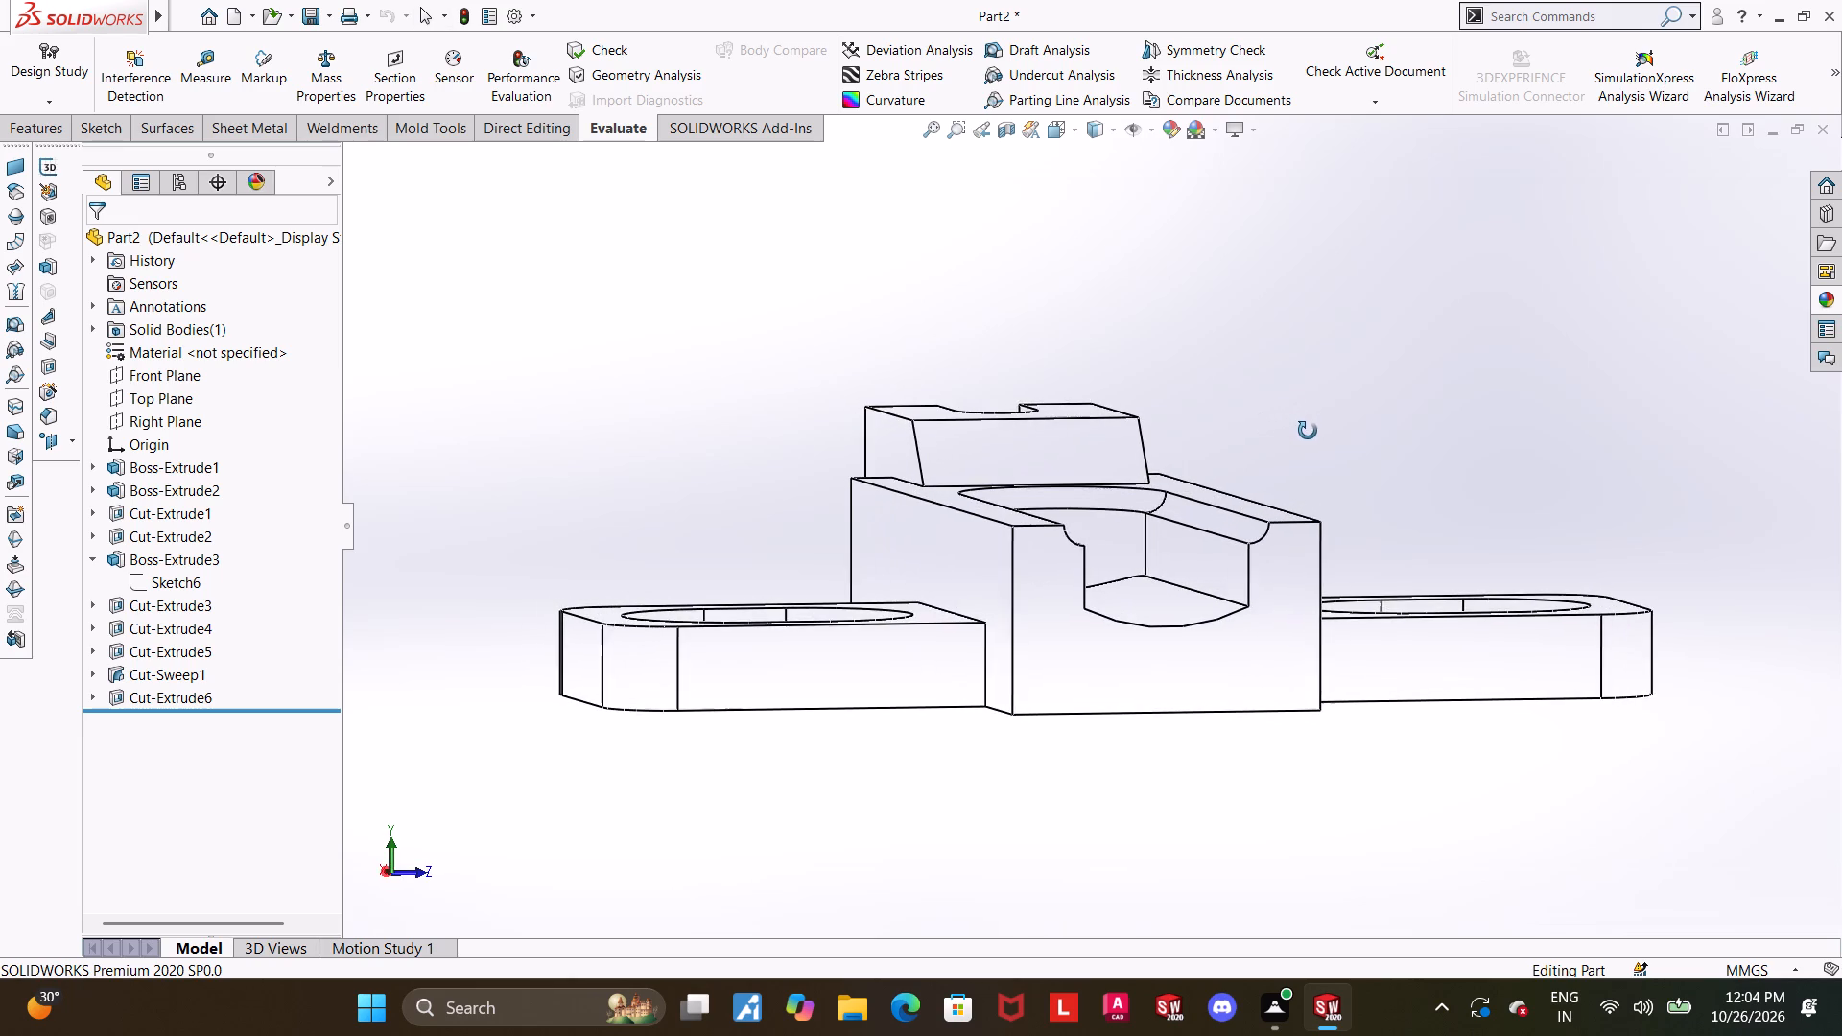
pyautogui.moveTo(1308, 431); pyautogui.dragTo(1272, 411, button='middle')
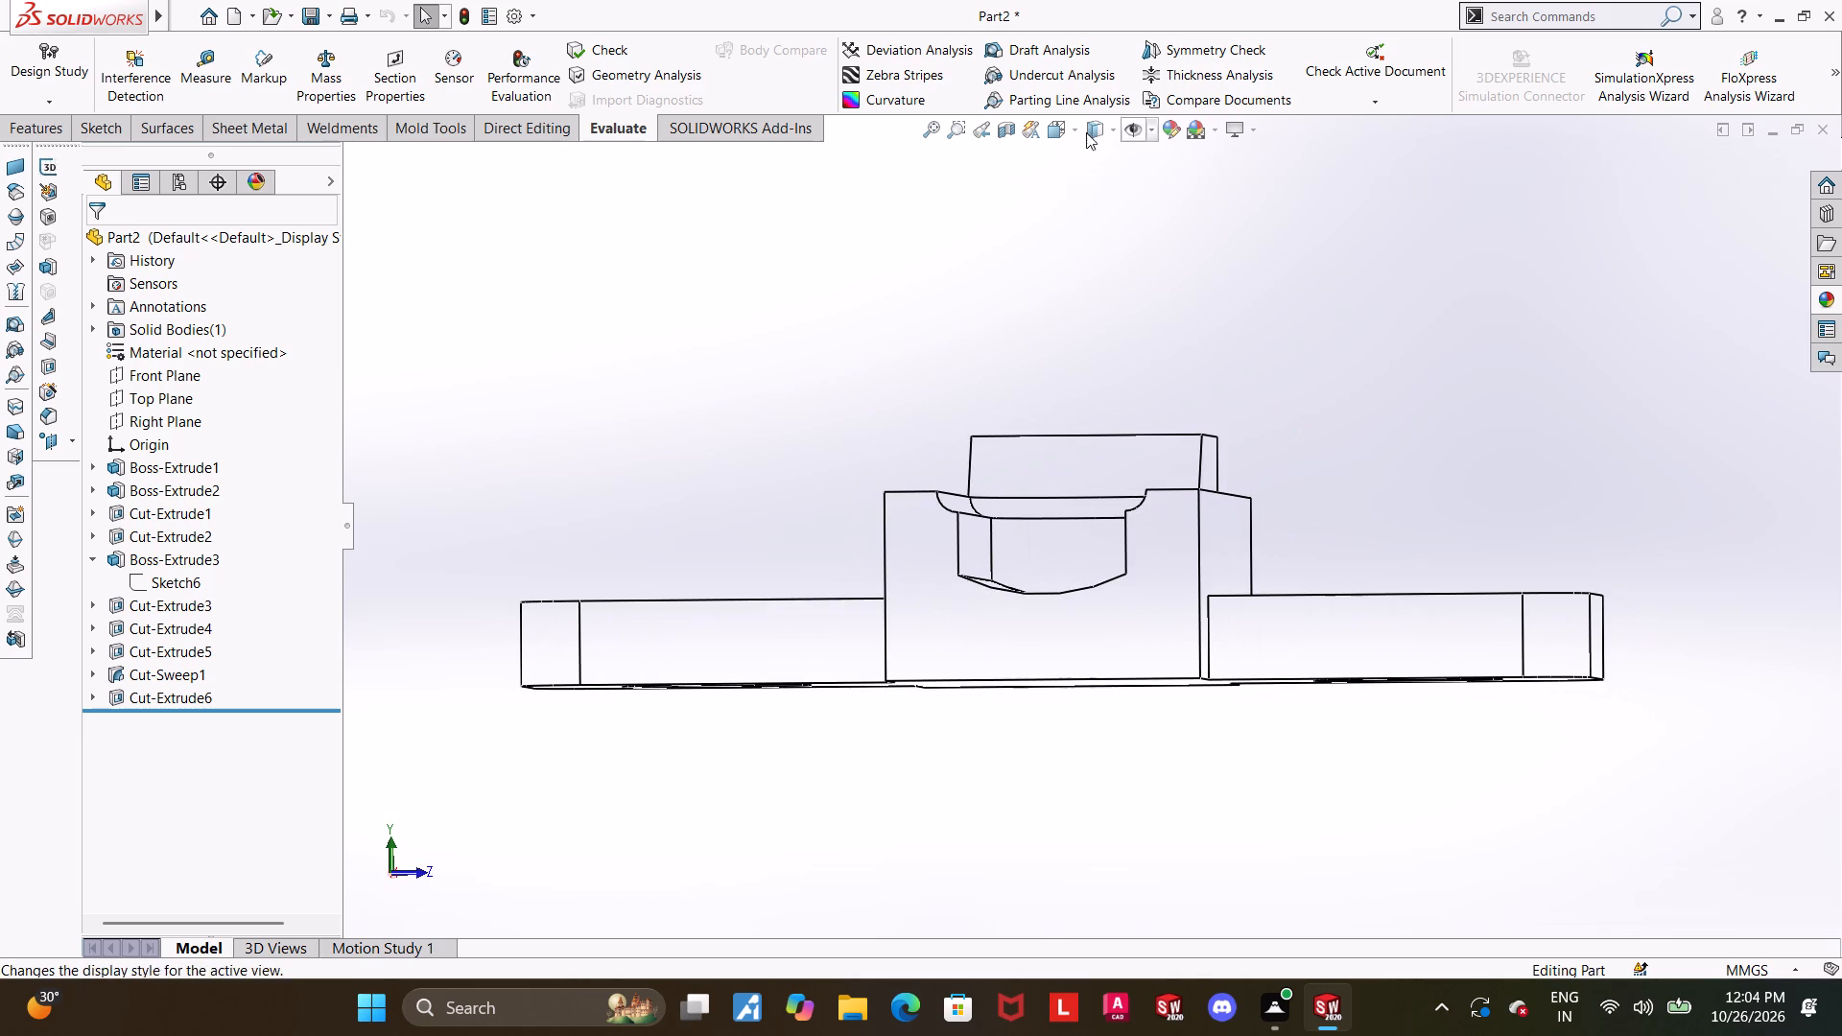
pyautogui.click(1063, 129)
pyautogui.click(995, 512)
# Display the Left view in wireframe and examine the part's internal edges around the tabs.
pyautogui.click(1098, 131)
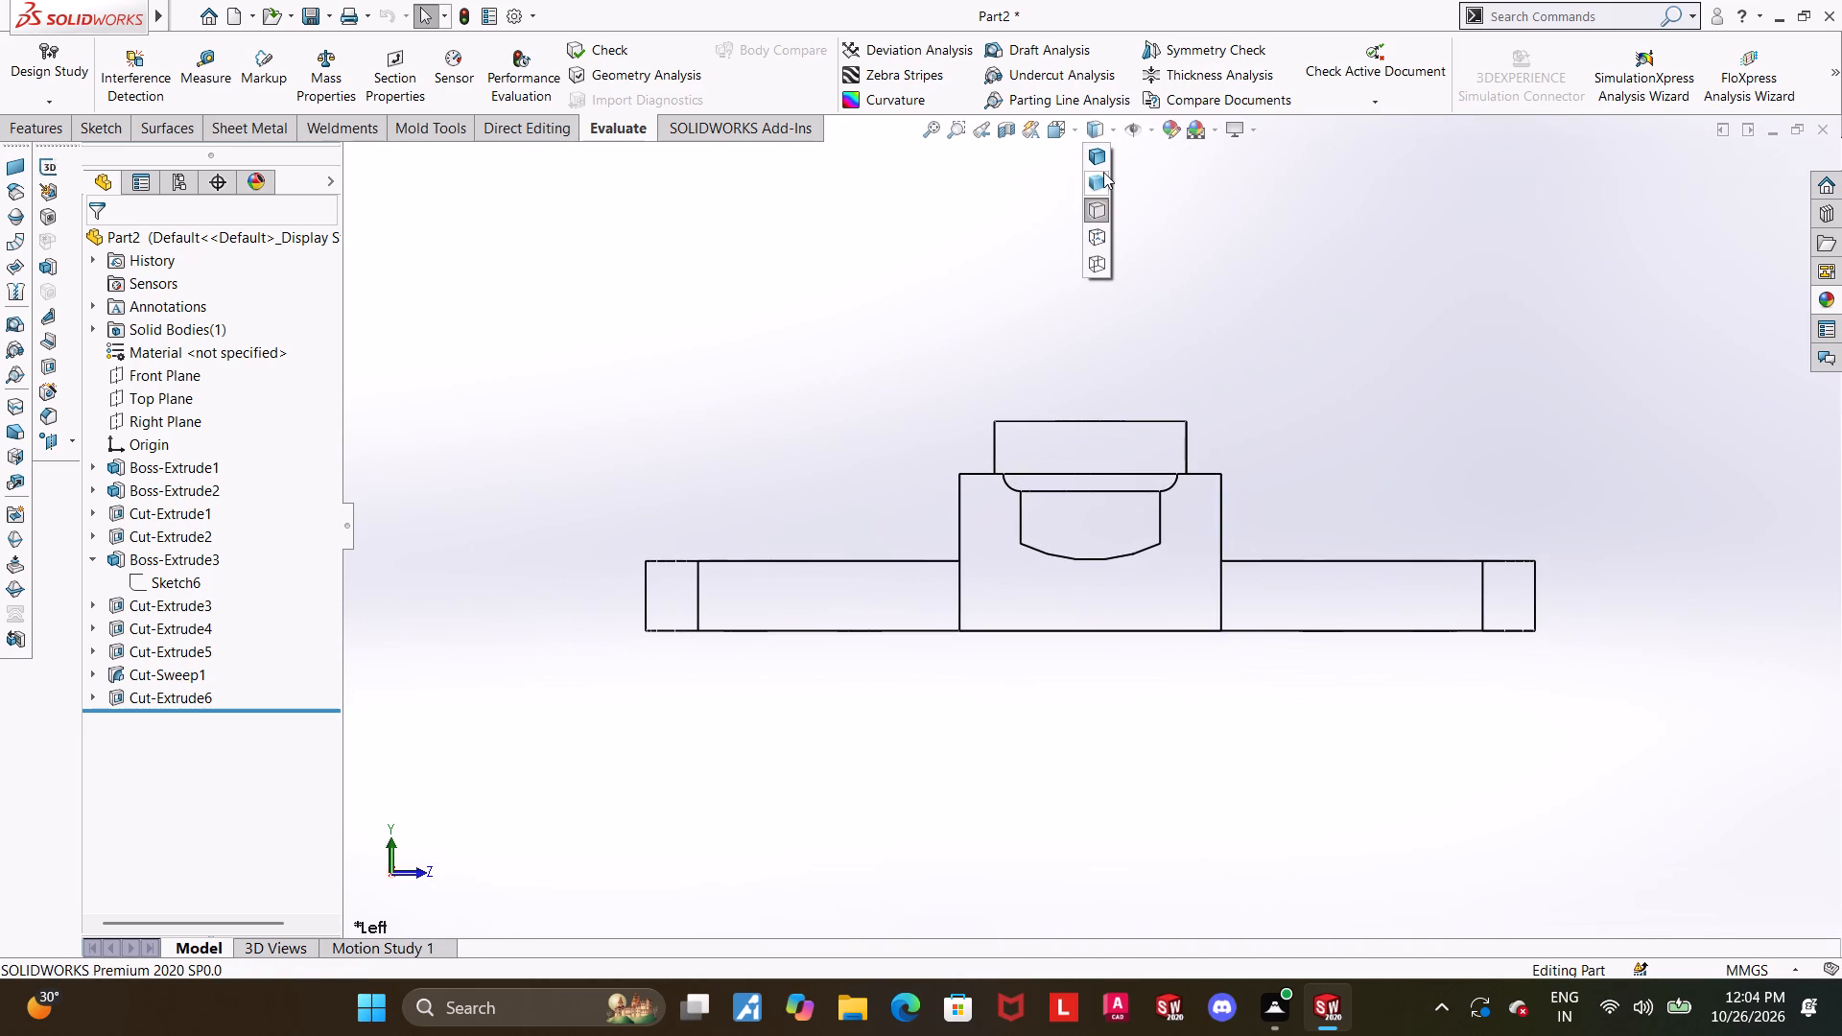
pyautogui.click(1108, 219)
pyautogui.click(1106, 128)
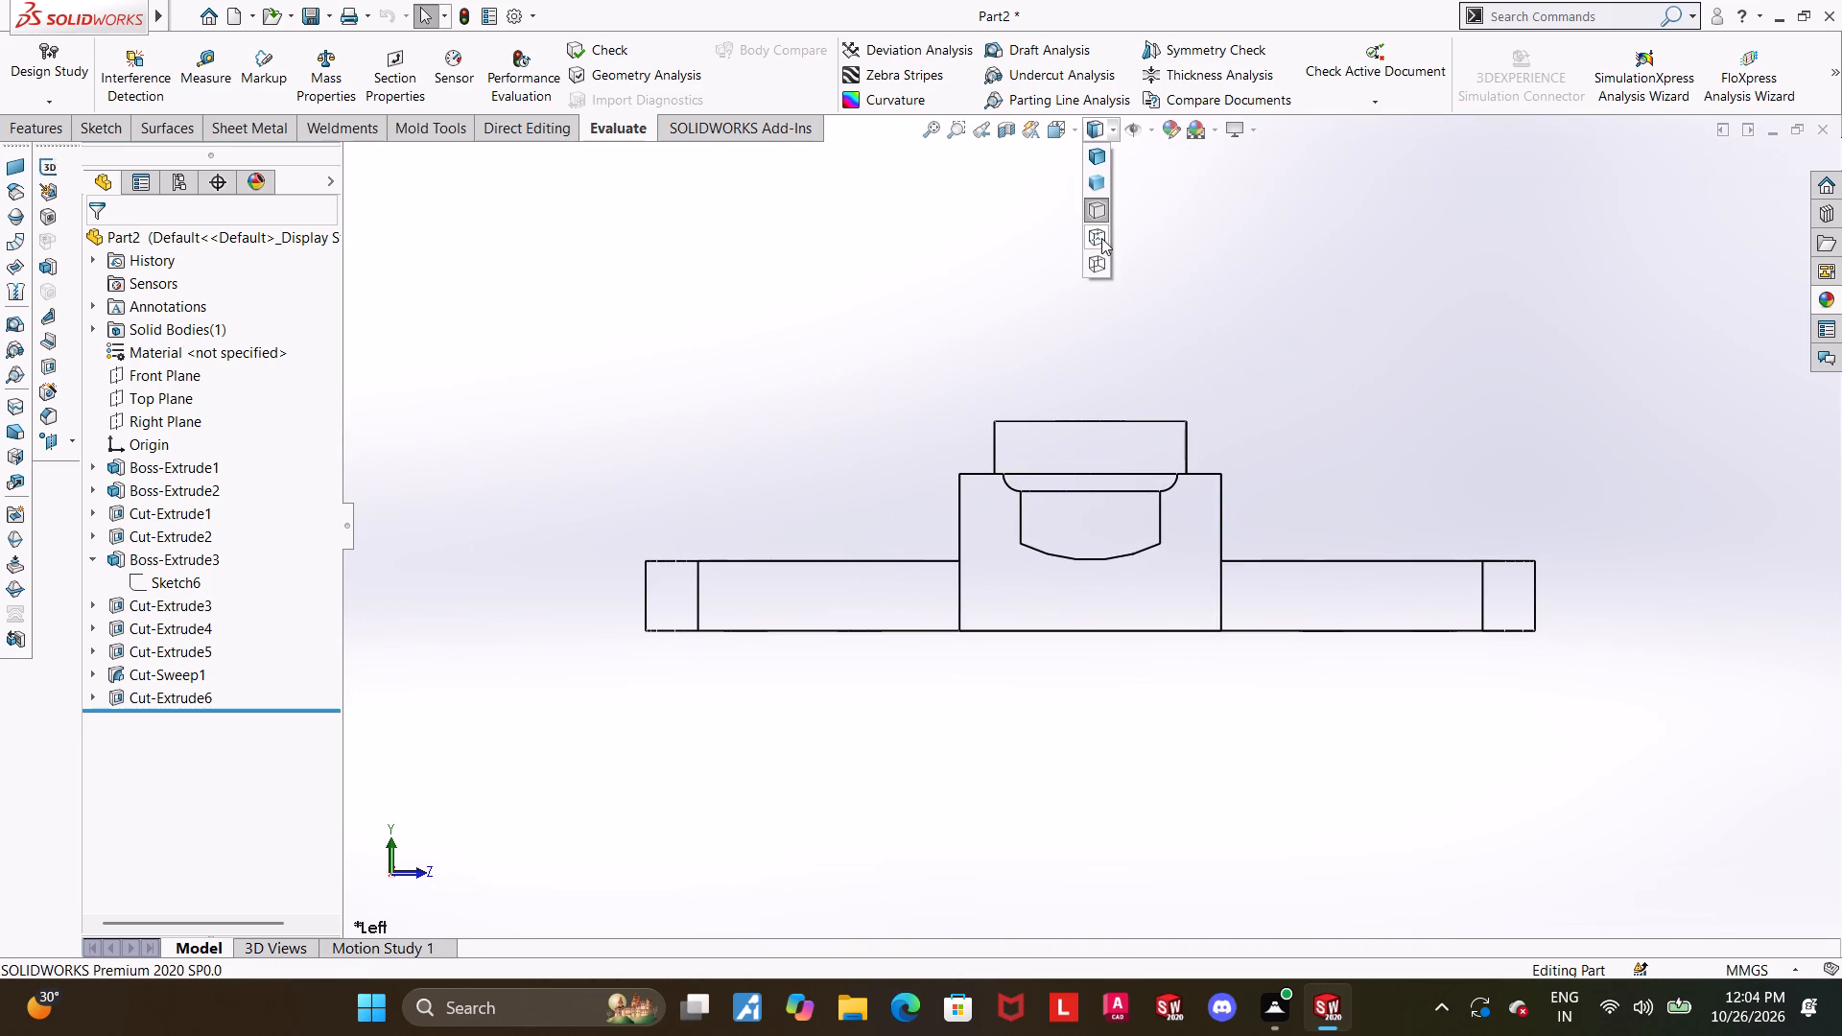
pyautogui.click(1101, 238)
pyautogui.click(1260, 294)
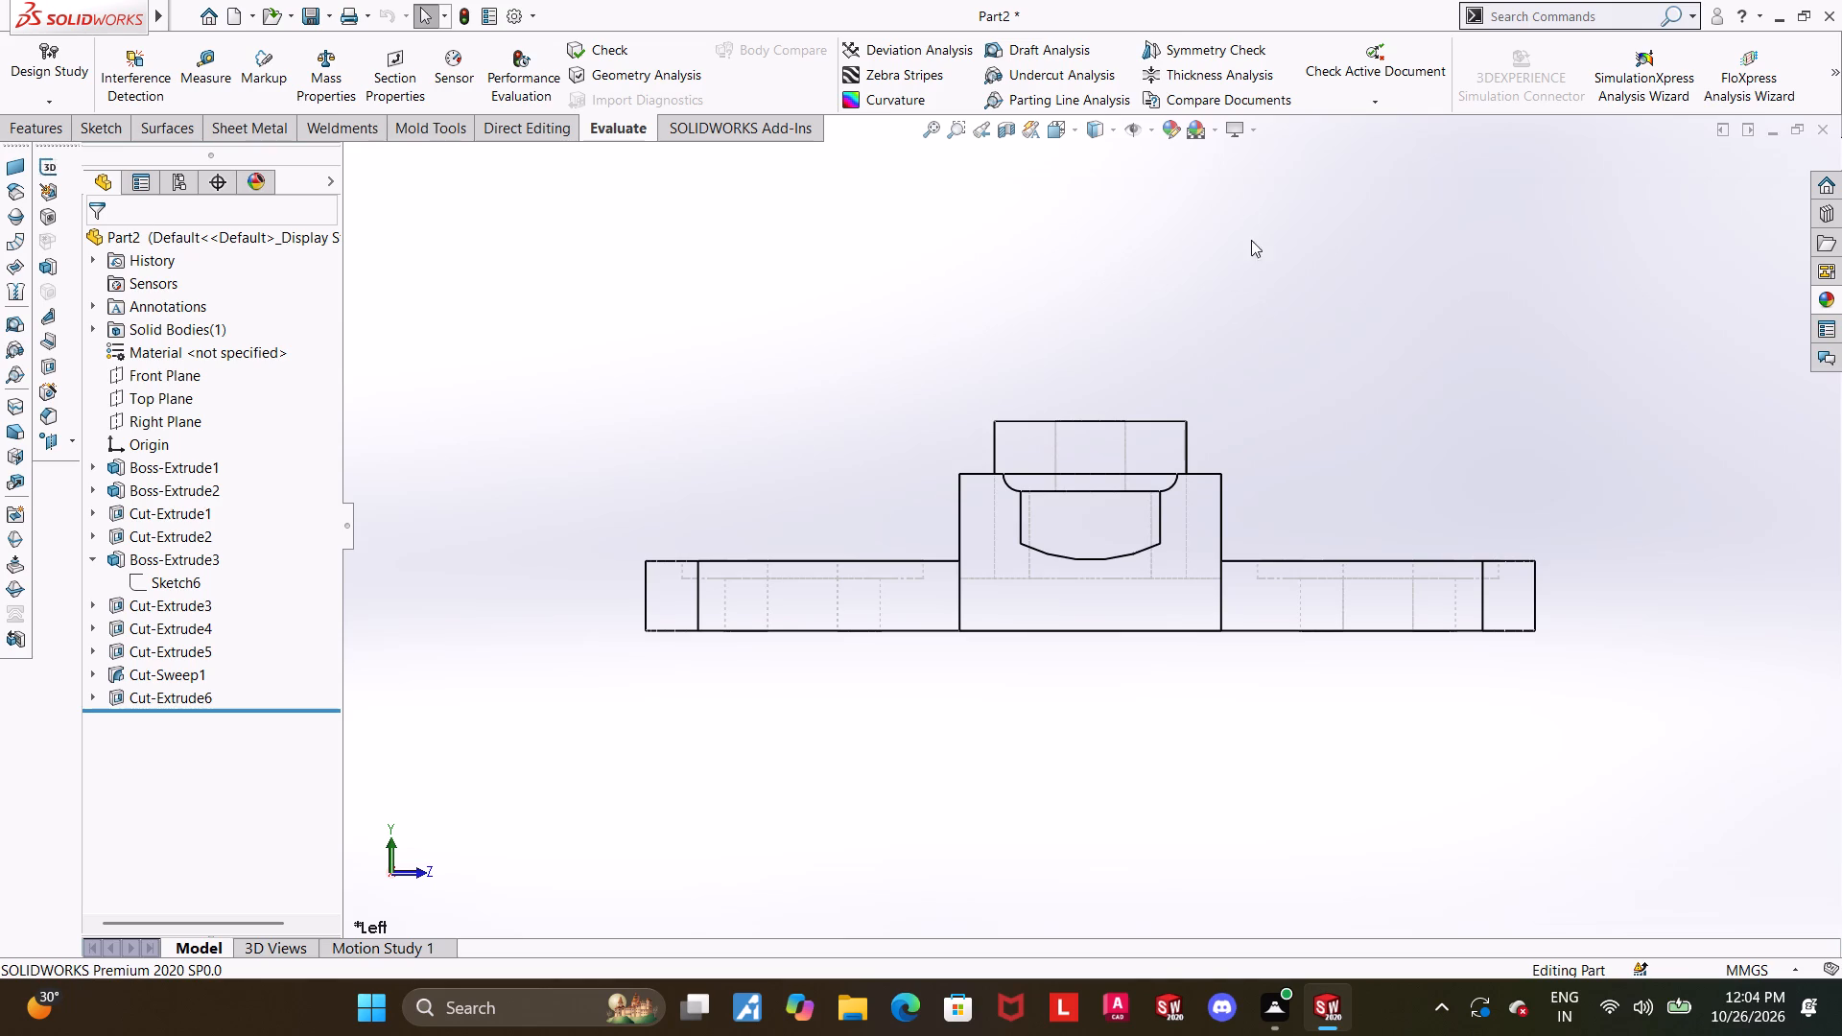
pyautogui.click(1101, 125)
pyautogui.click(1099, 254)
pyautogui.click(1367, 339)
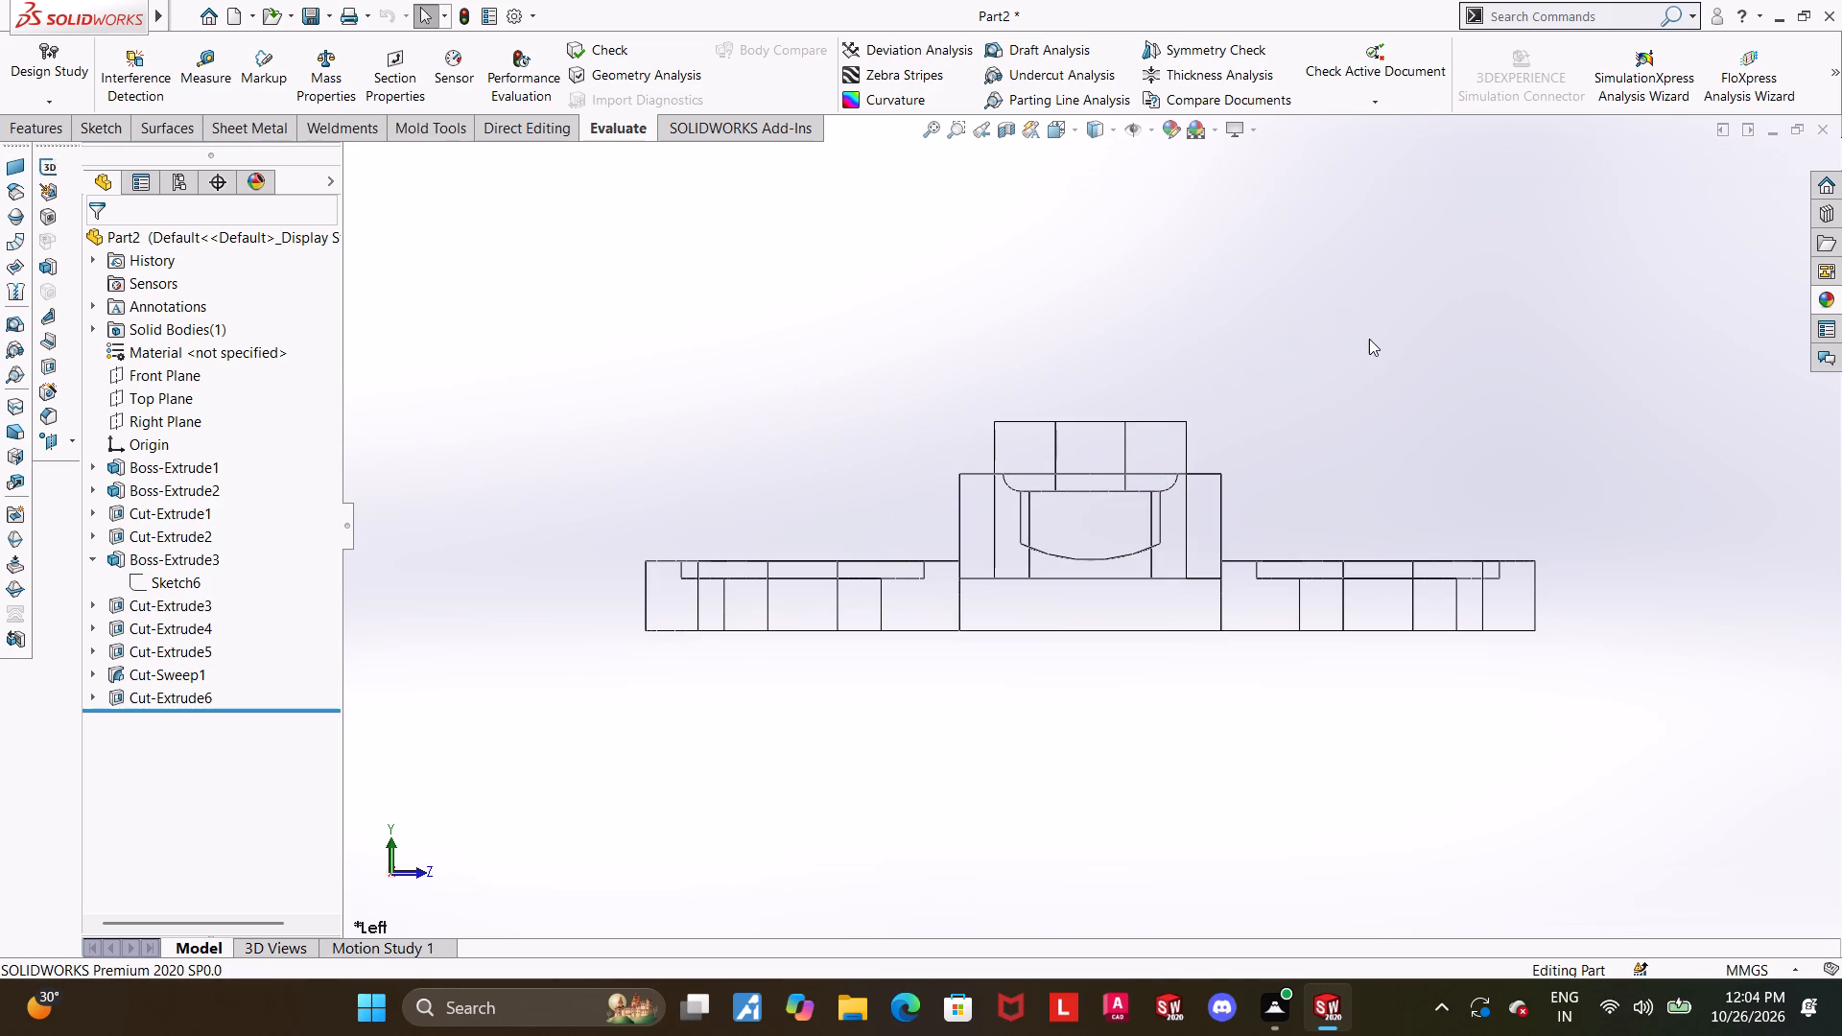
pyautogui.scroll(-1, 1321, 406)
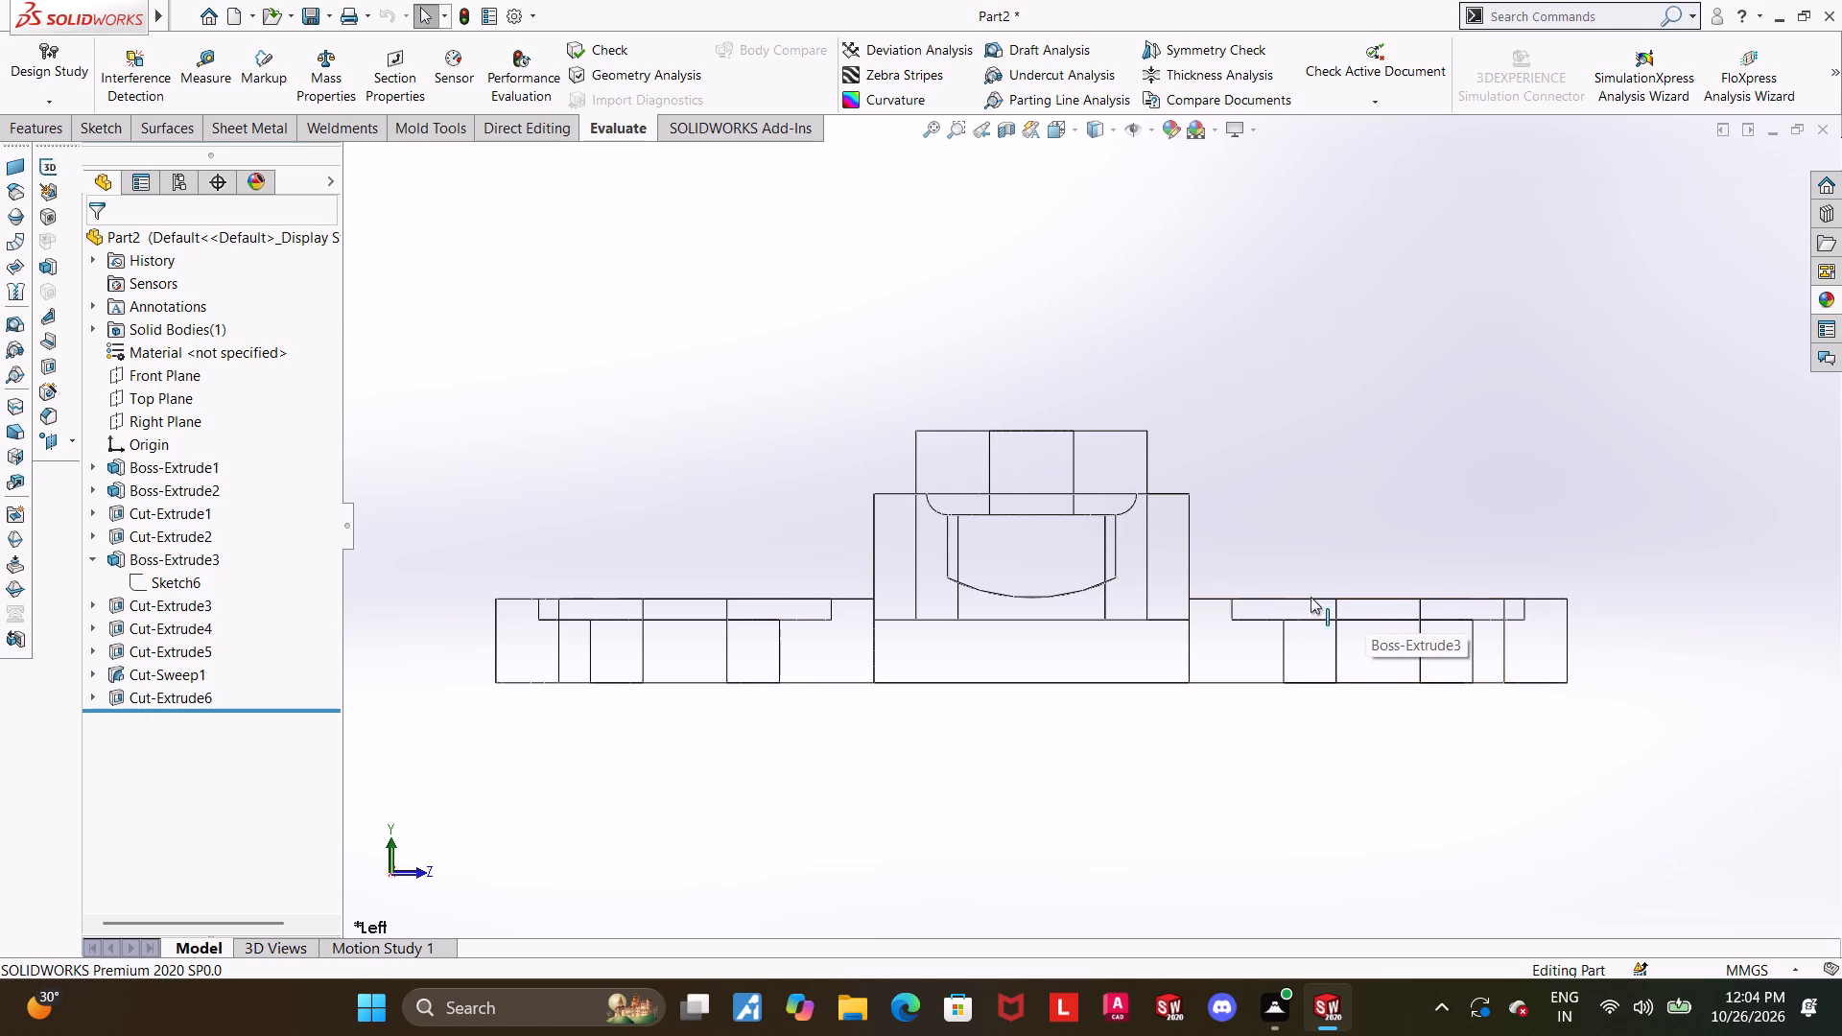
pyautogui.scroll(1, 1279, 610)
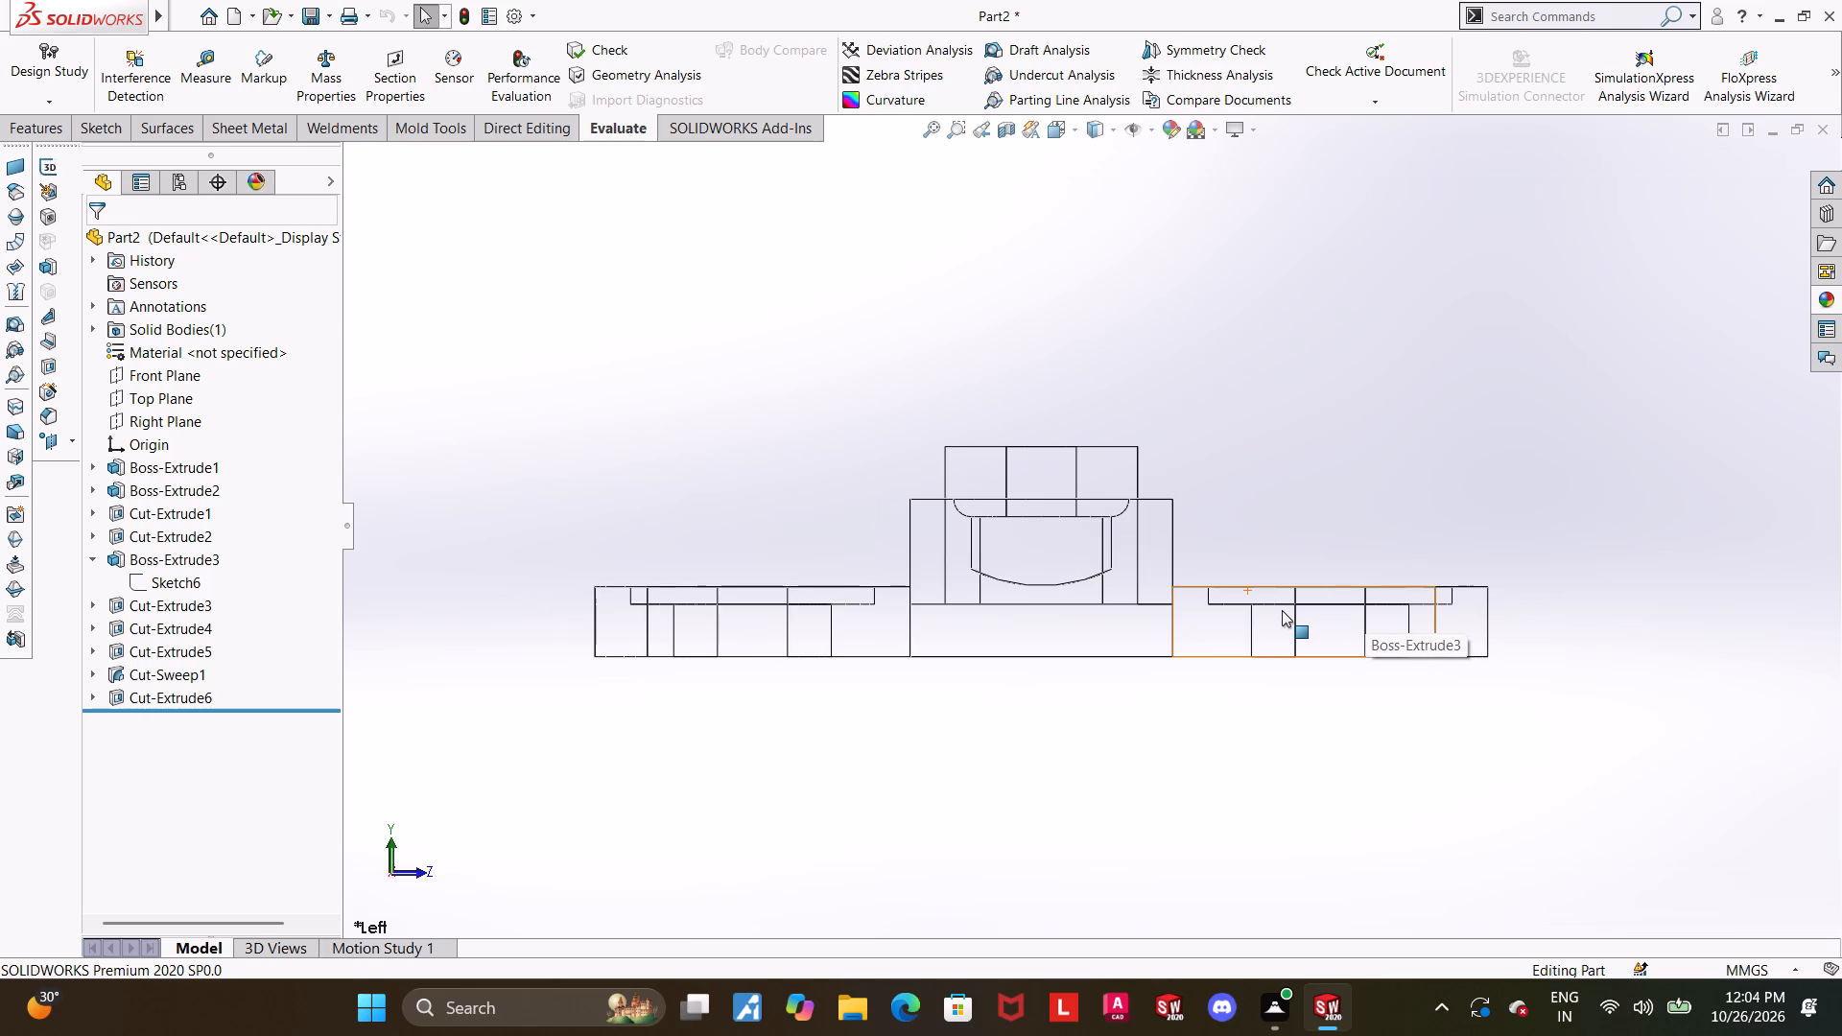
# Section the part on the Right Plane and examine the cutaway from a raised angle.
pyautogui.click(1011, 135)
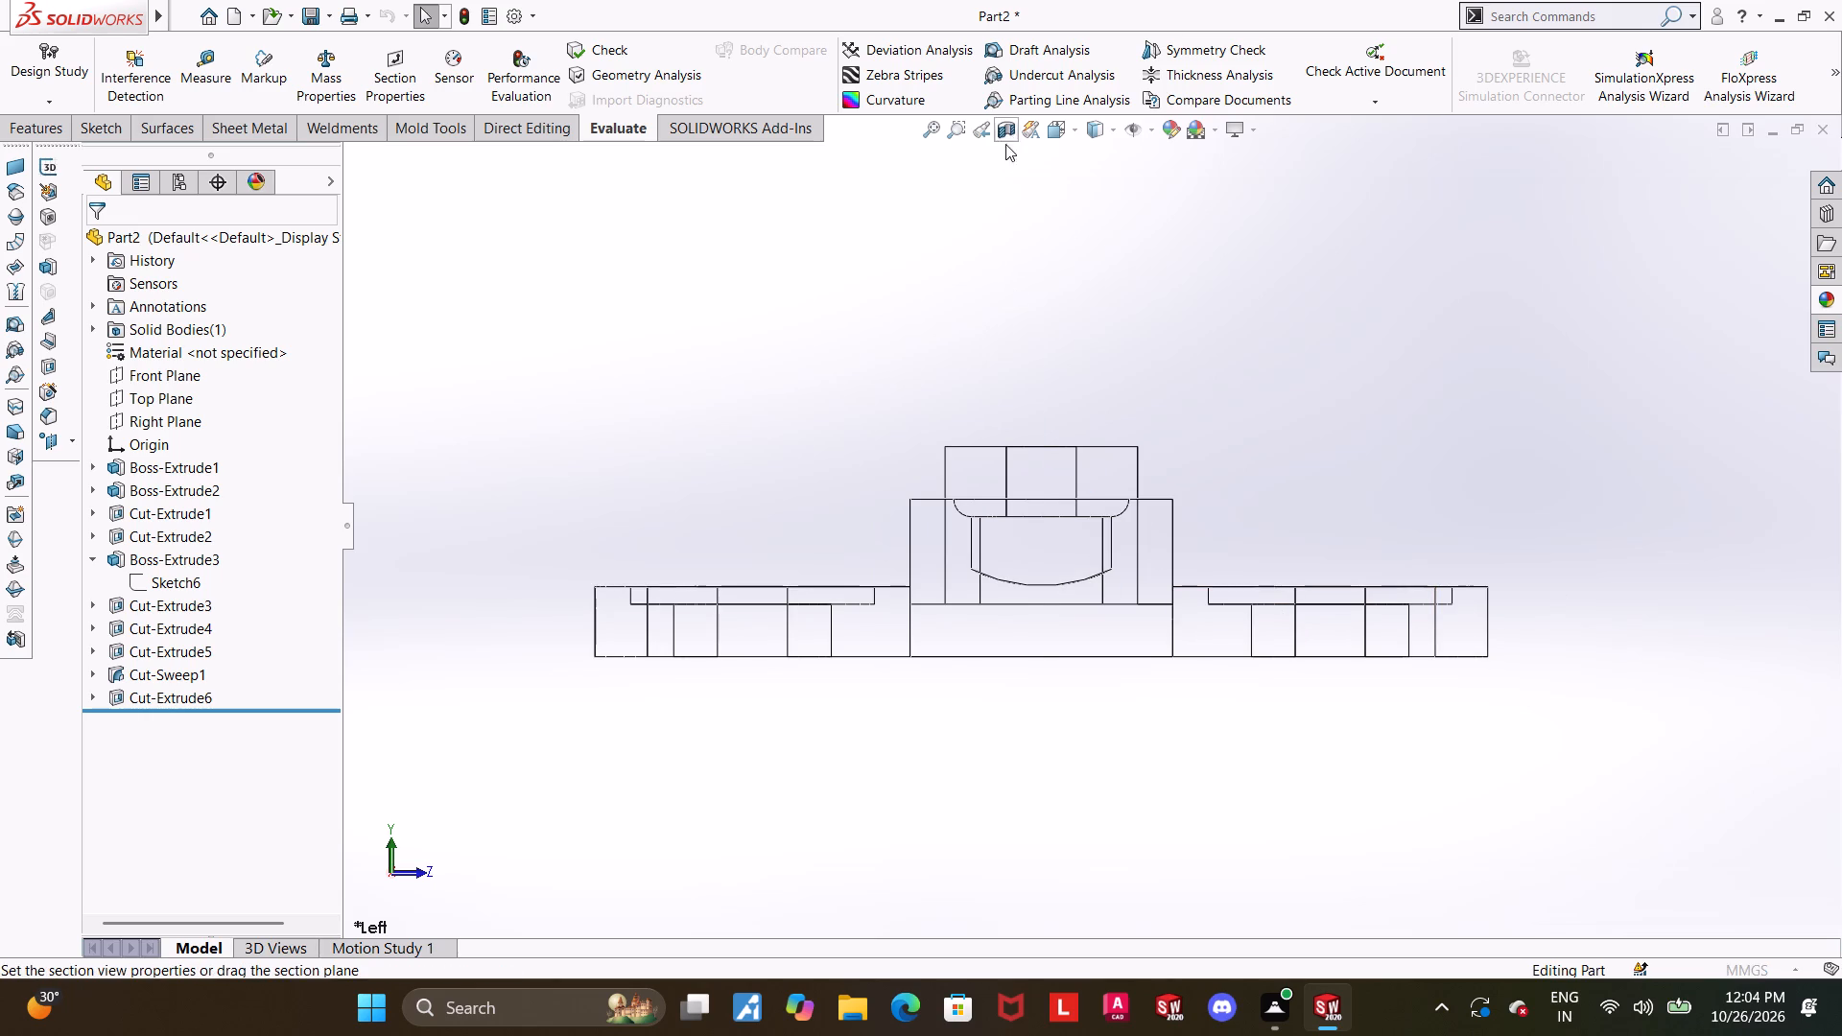
pyautogui.click(166, 658)
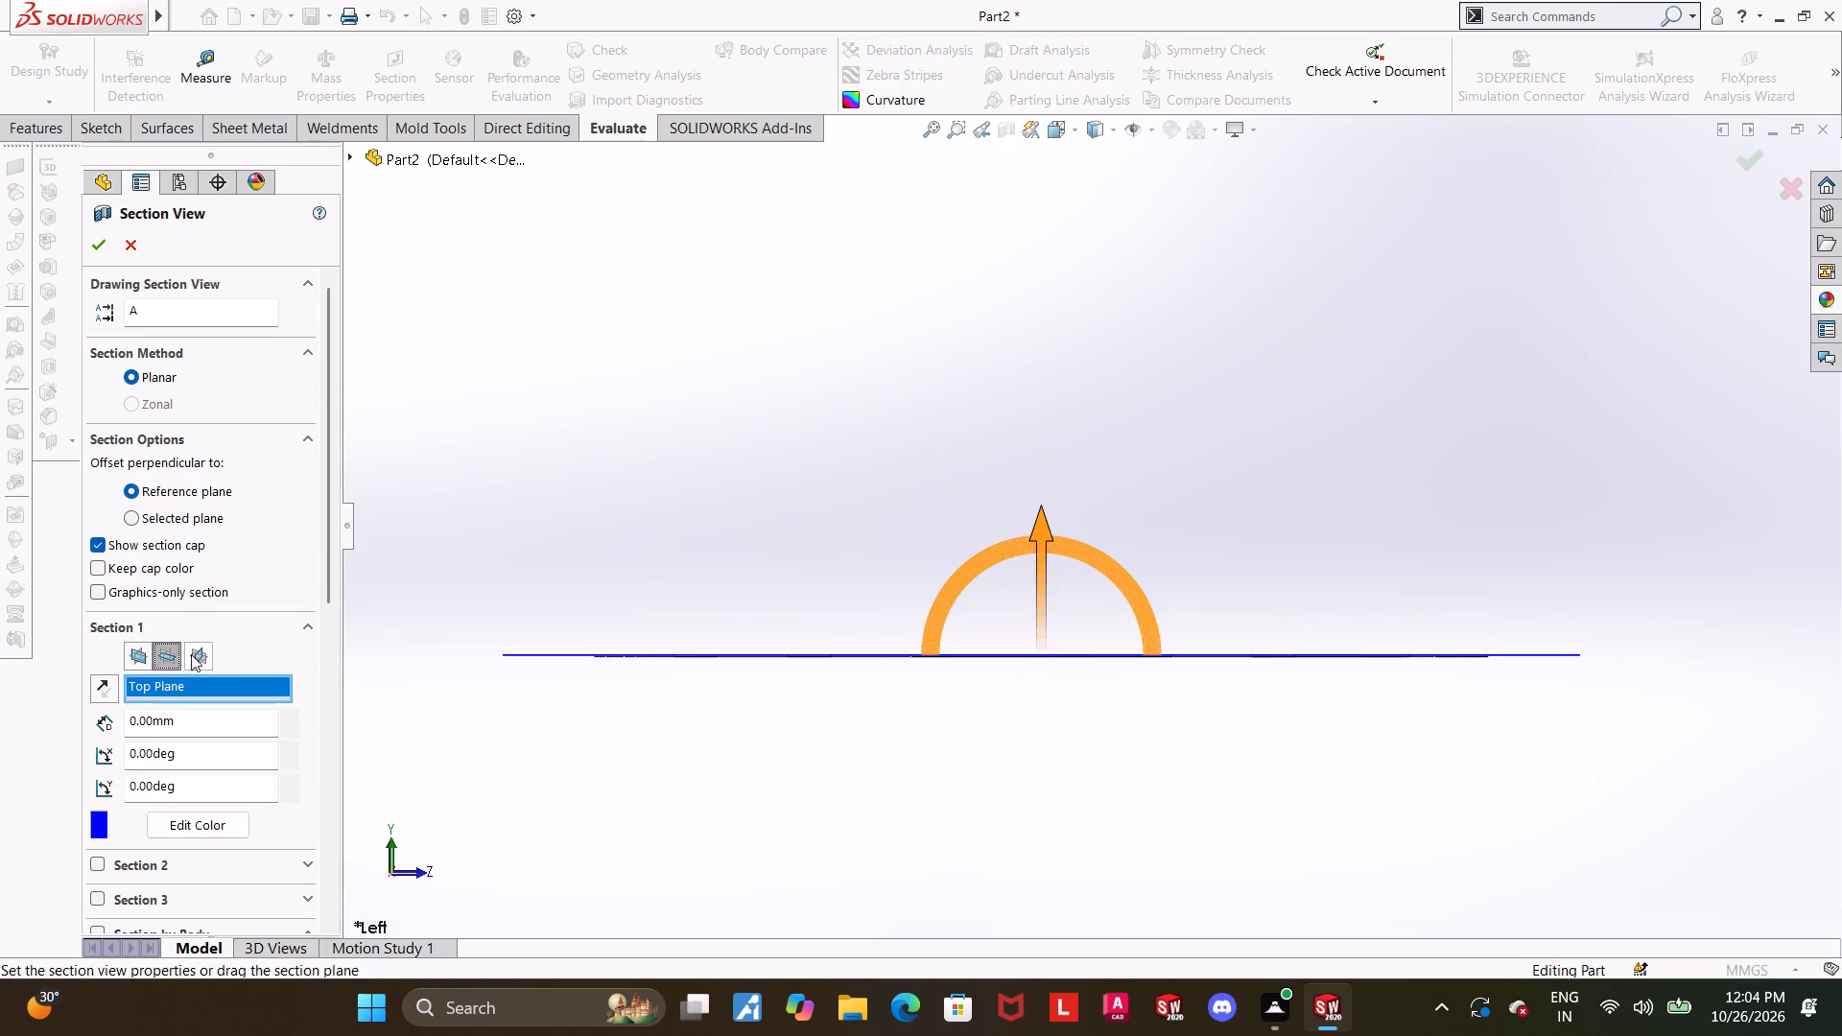
pyautogui.click(200, 654)
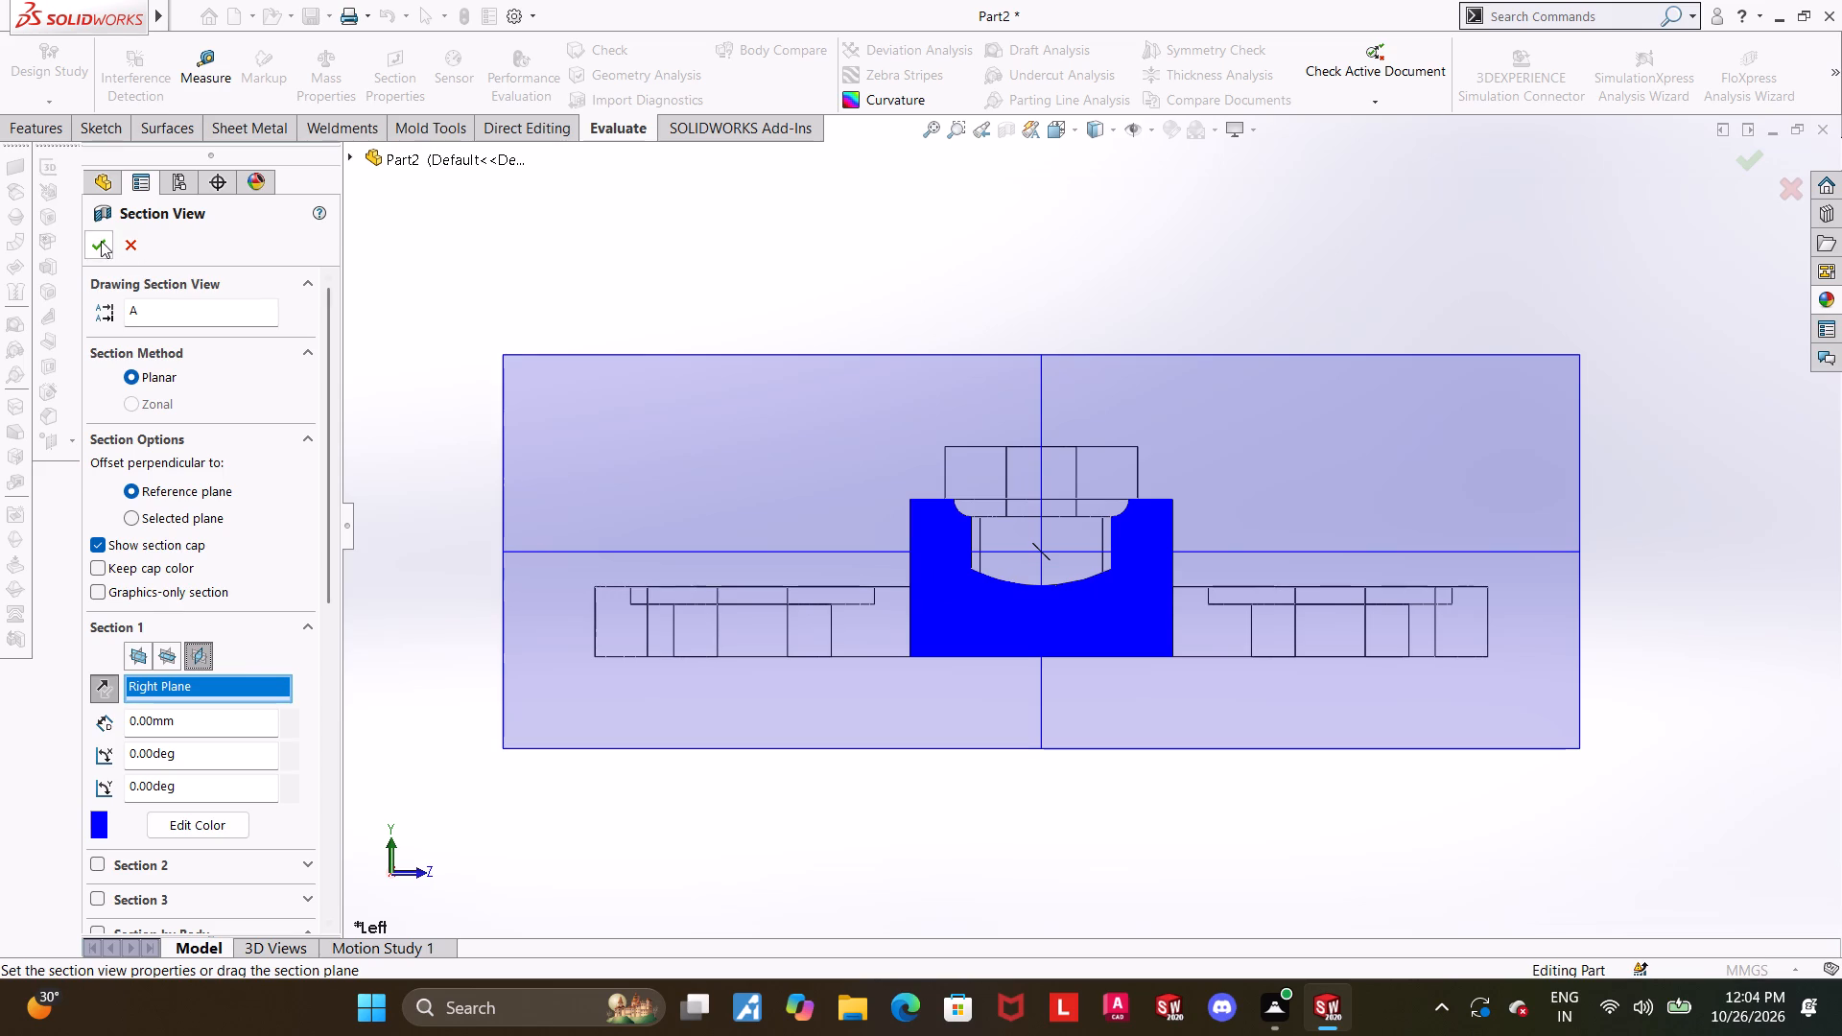
pyautogui.click(101, 241)
pyautogui.click(1182, 842)
pyautogui.moveTo(1109, 704); pyautogui.dragTo(1144, 798, button='middle')
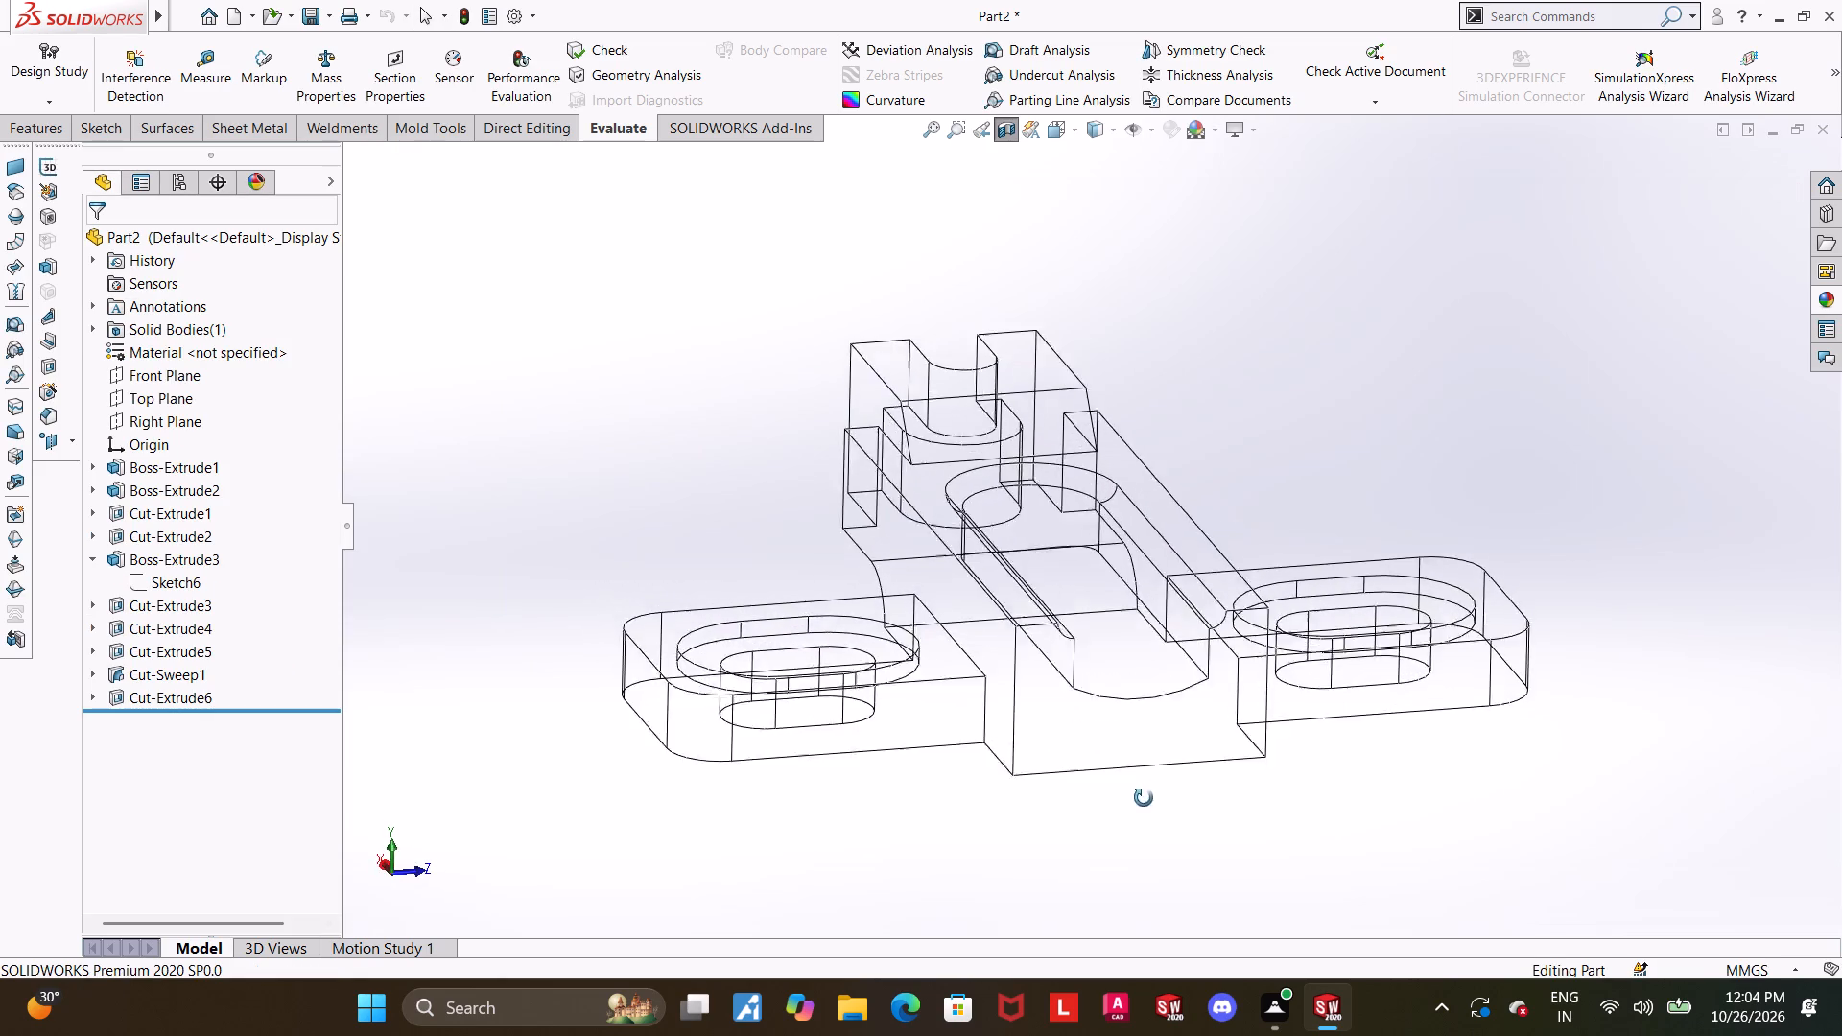
pyautogui.moveTo(1144, 798); pyautogui.dragTo(1135, 847, button='middle')
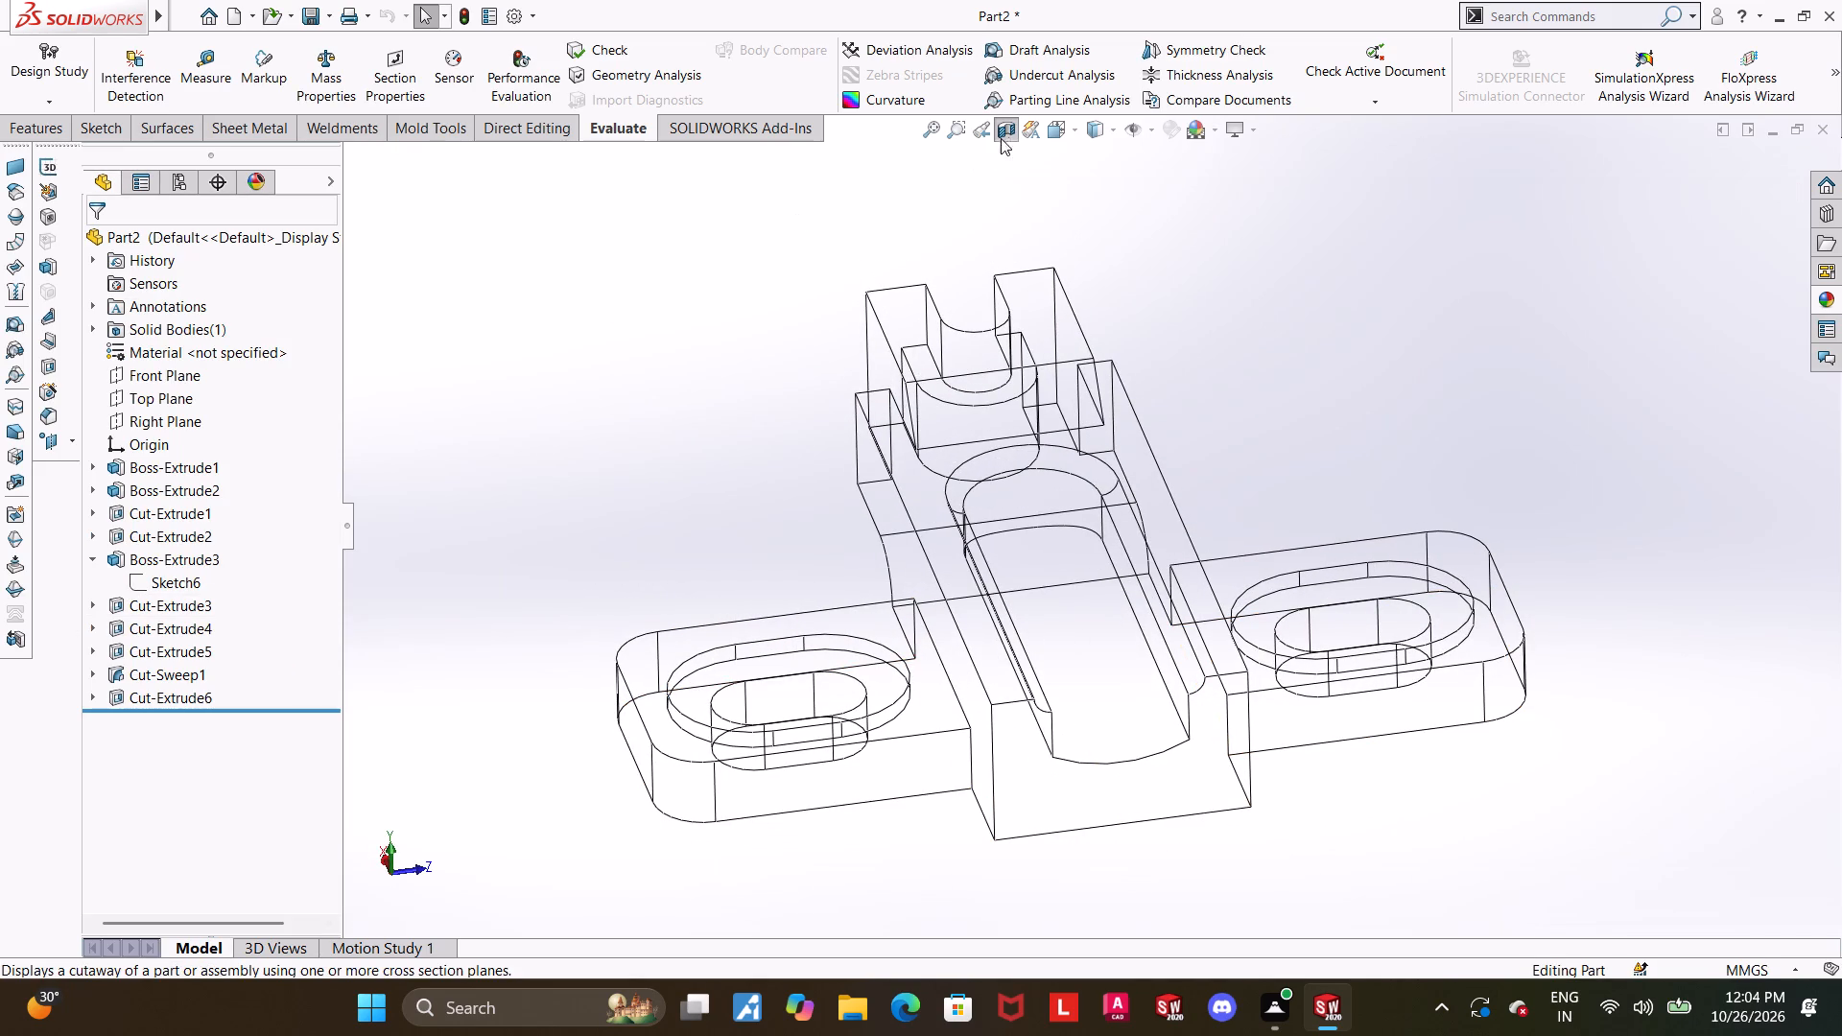
# Offset the section plane along the part so that it cuts through the slots of both tabs.
pyautogui.click(1005, 126)
pyautogui.click(1004, 123)
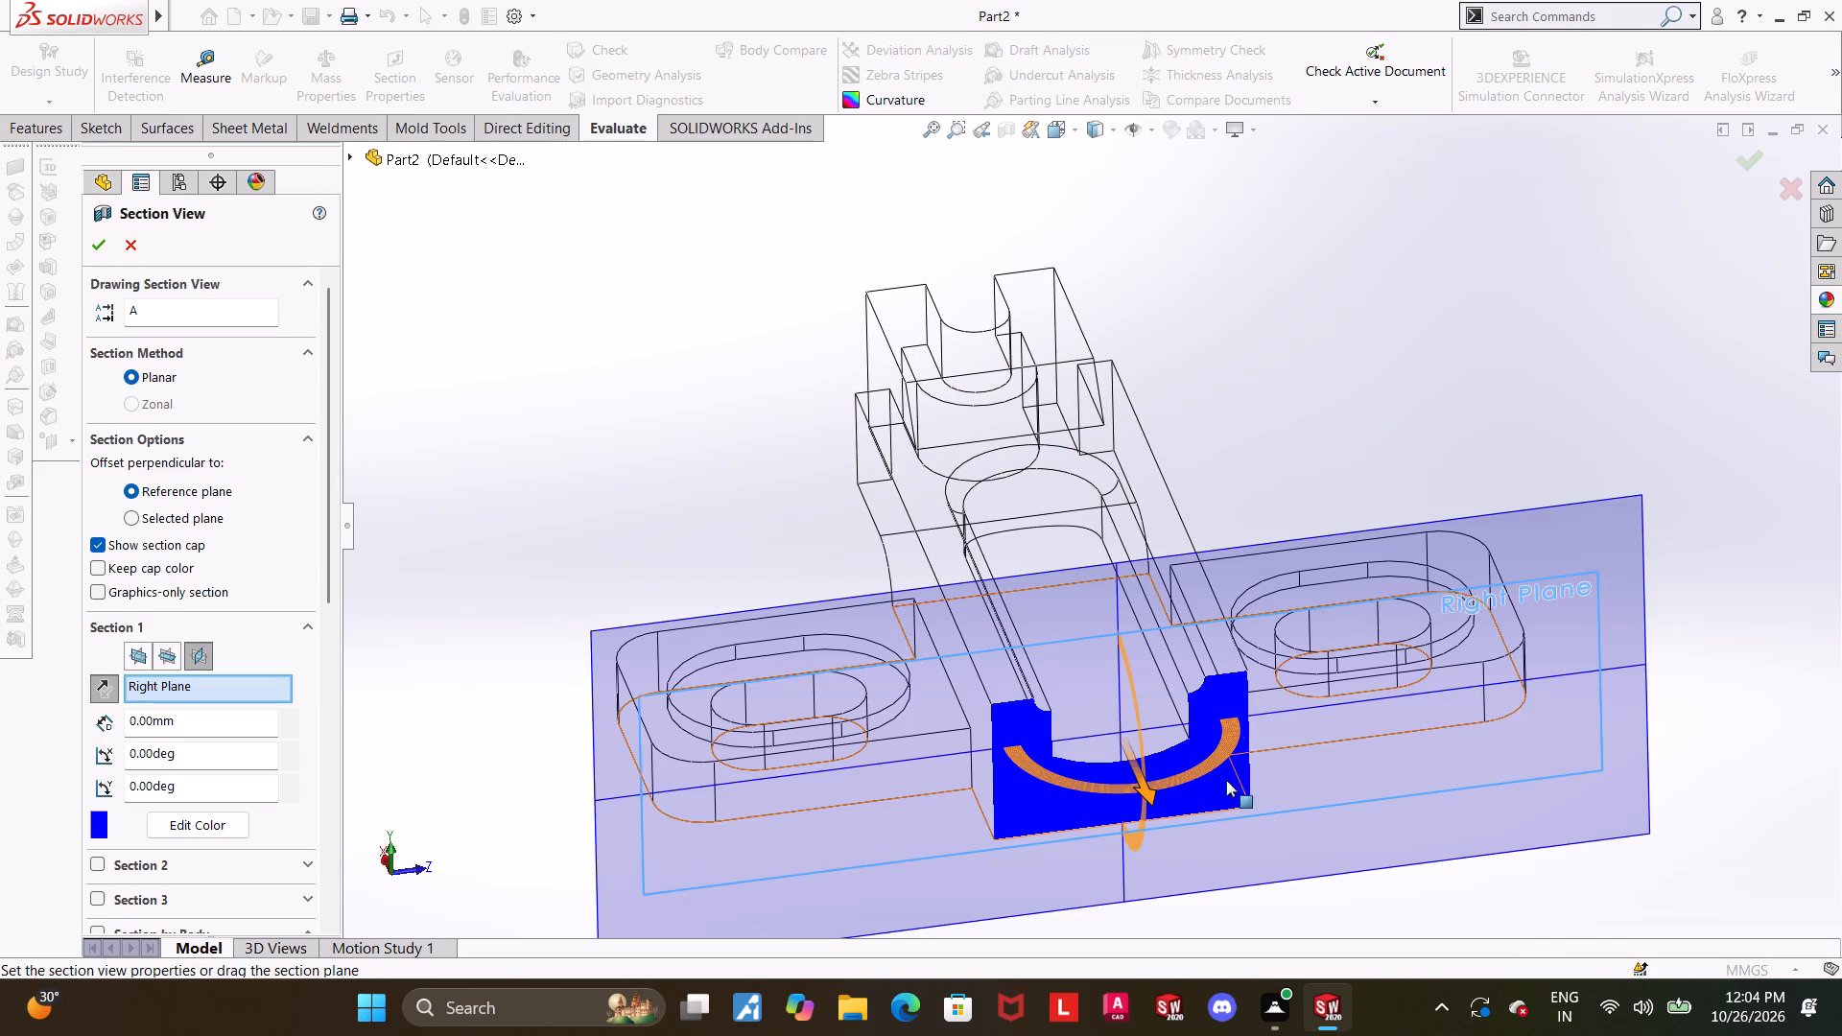
pyautogui.moveTo(1142, 785); pyautogui.dragTo(1112, 663)
pyautogui.click(93, 252)
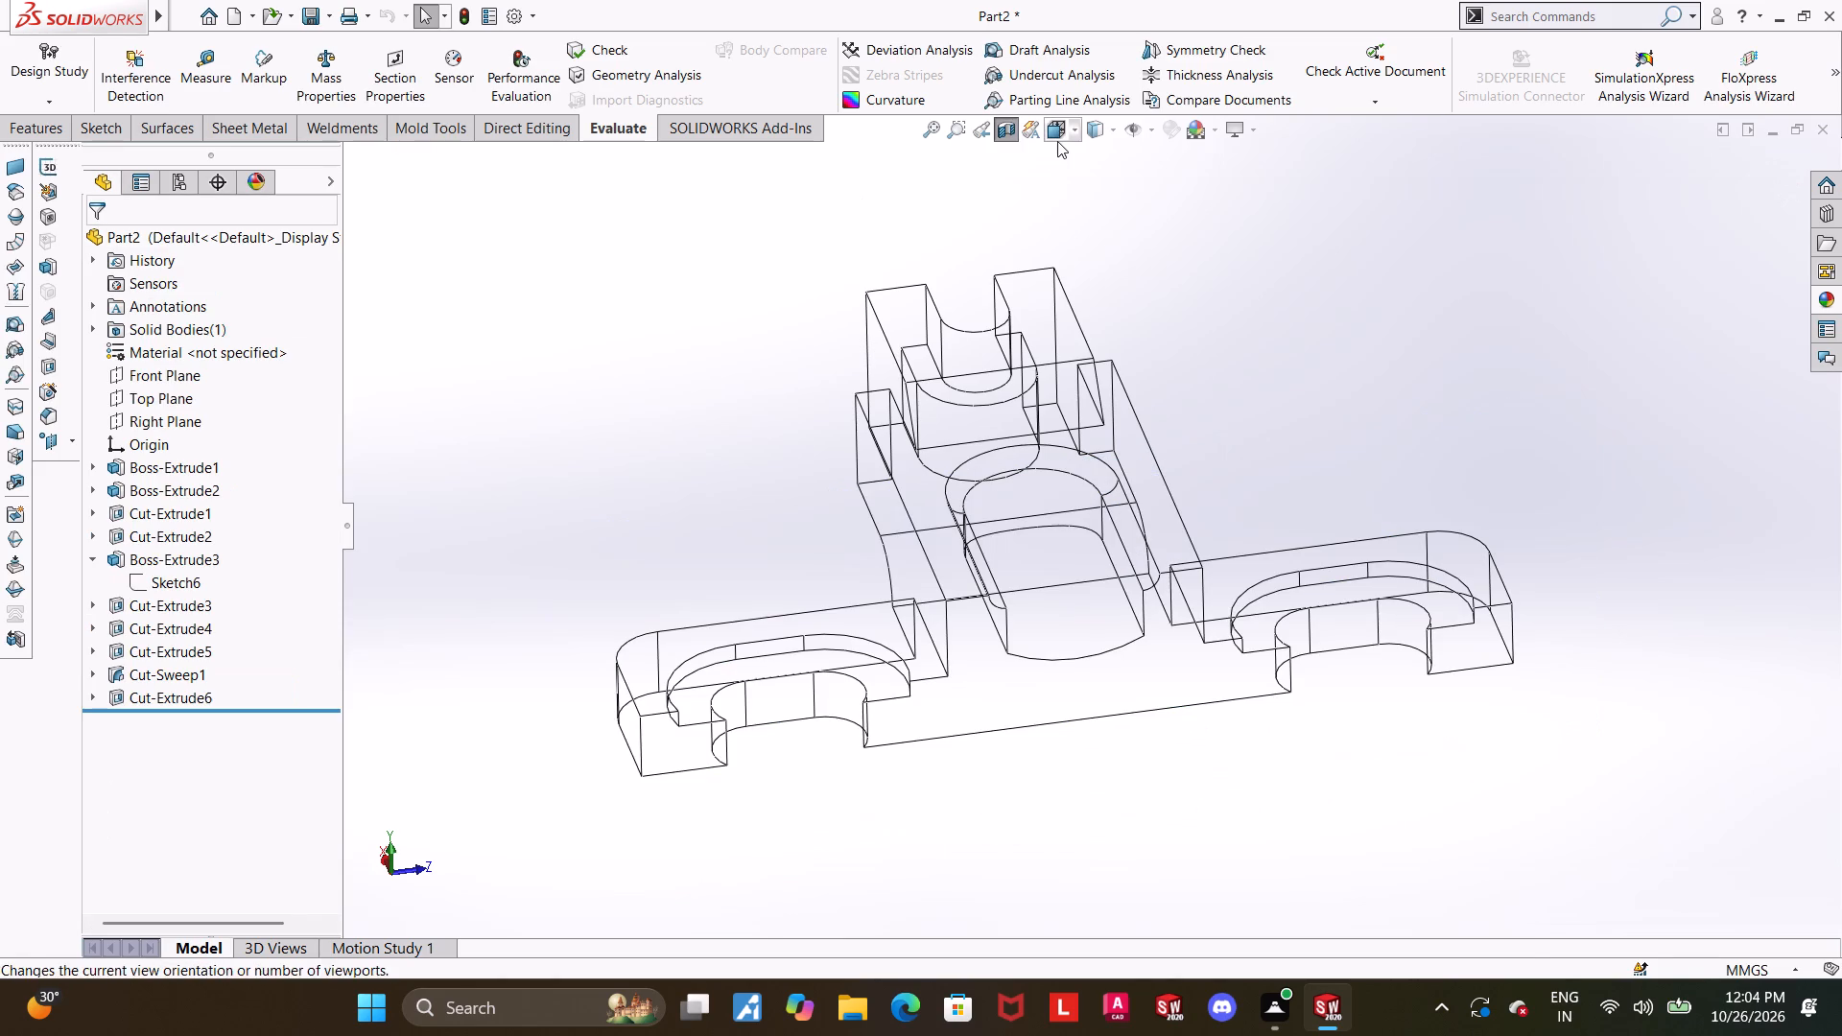
# Show the sectioned part in the Left view and examine the tab slots' profiles.
pyautogui.click(1057, 141)
pyautogui.click(979, 720)
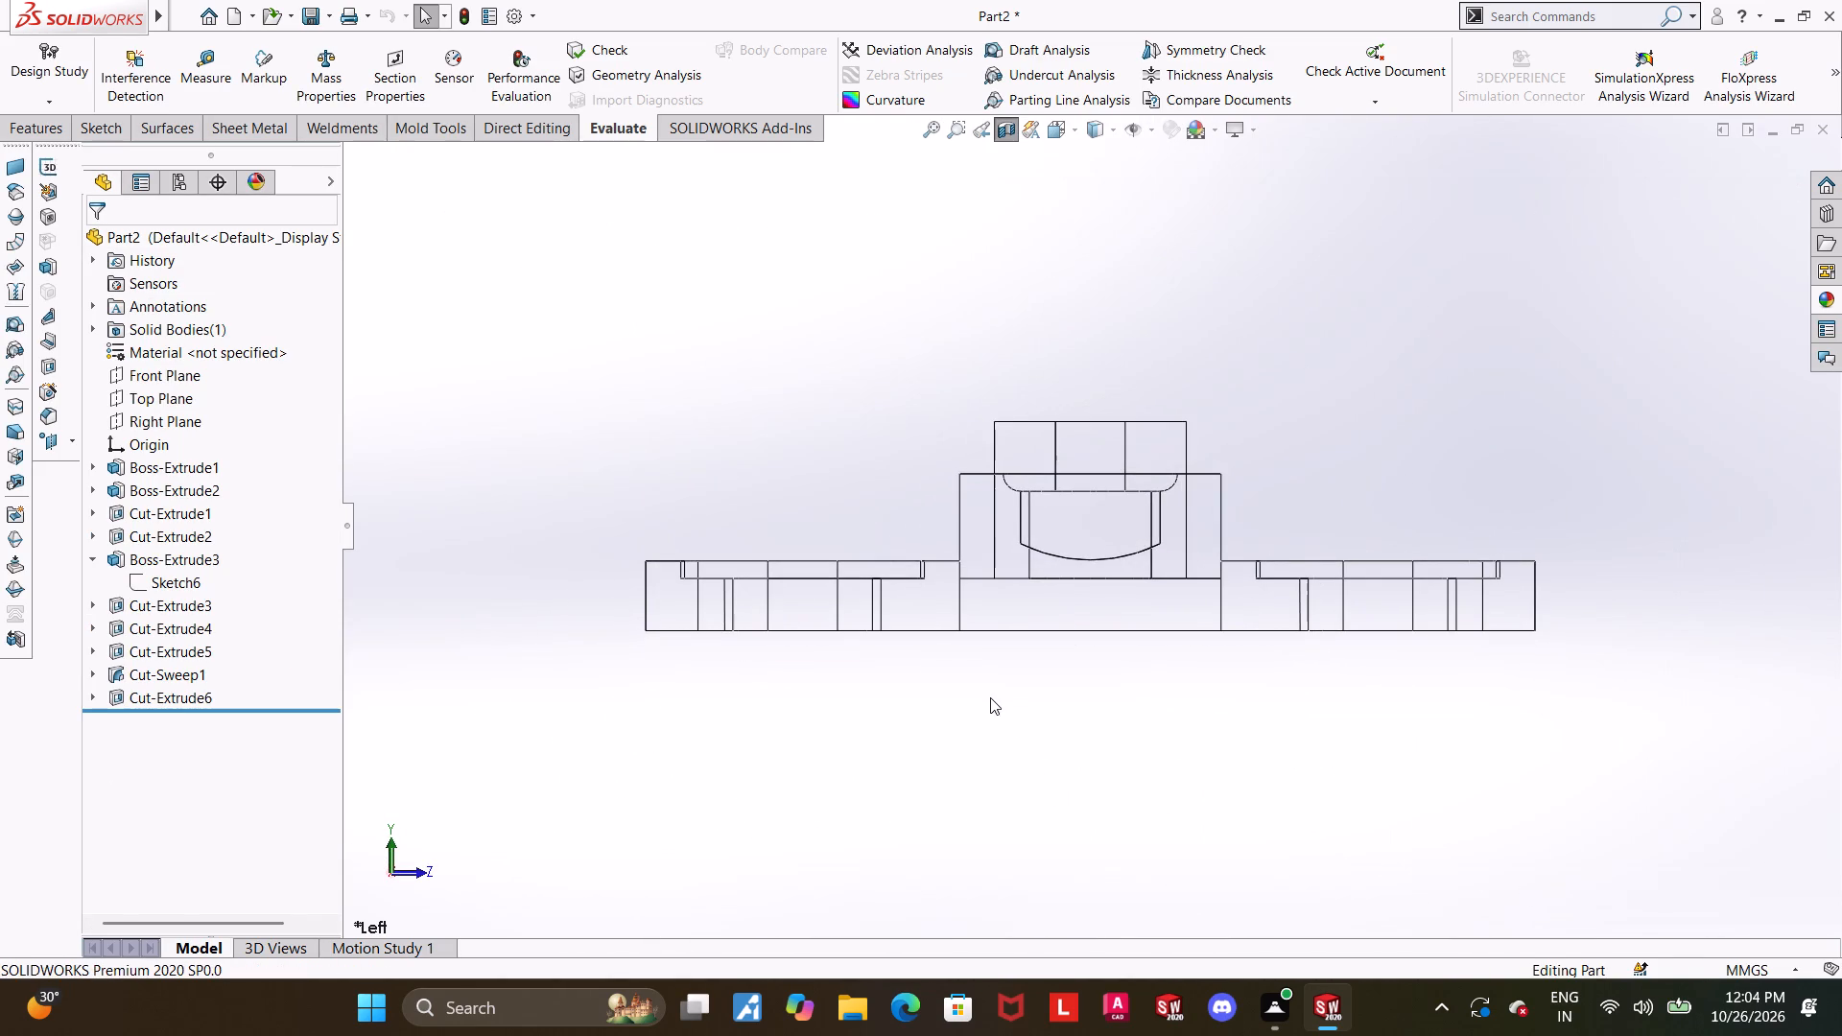
pyautogui.scroll(-1, 985, 698)
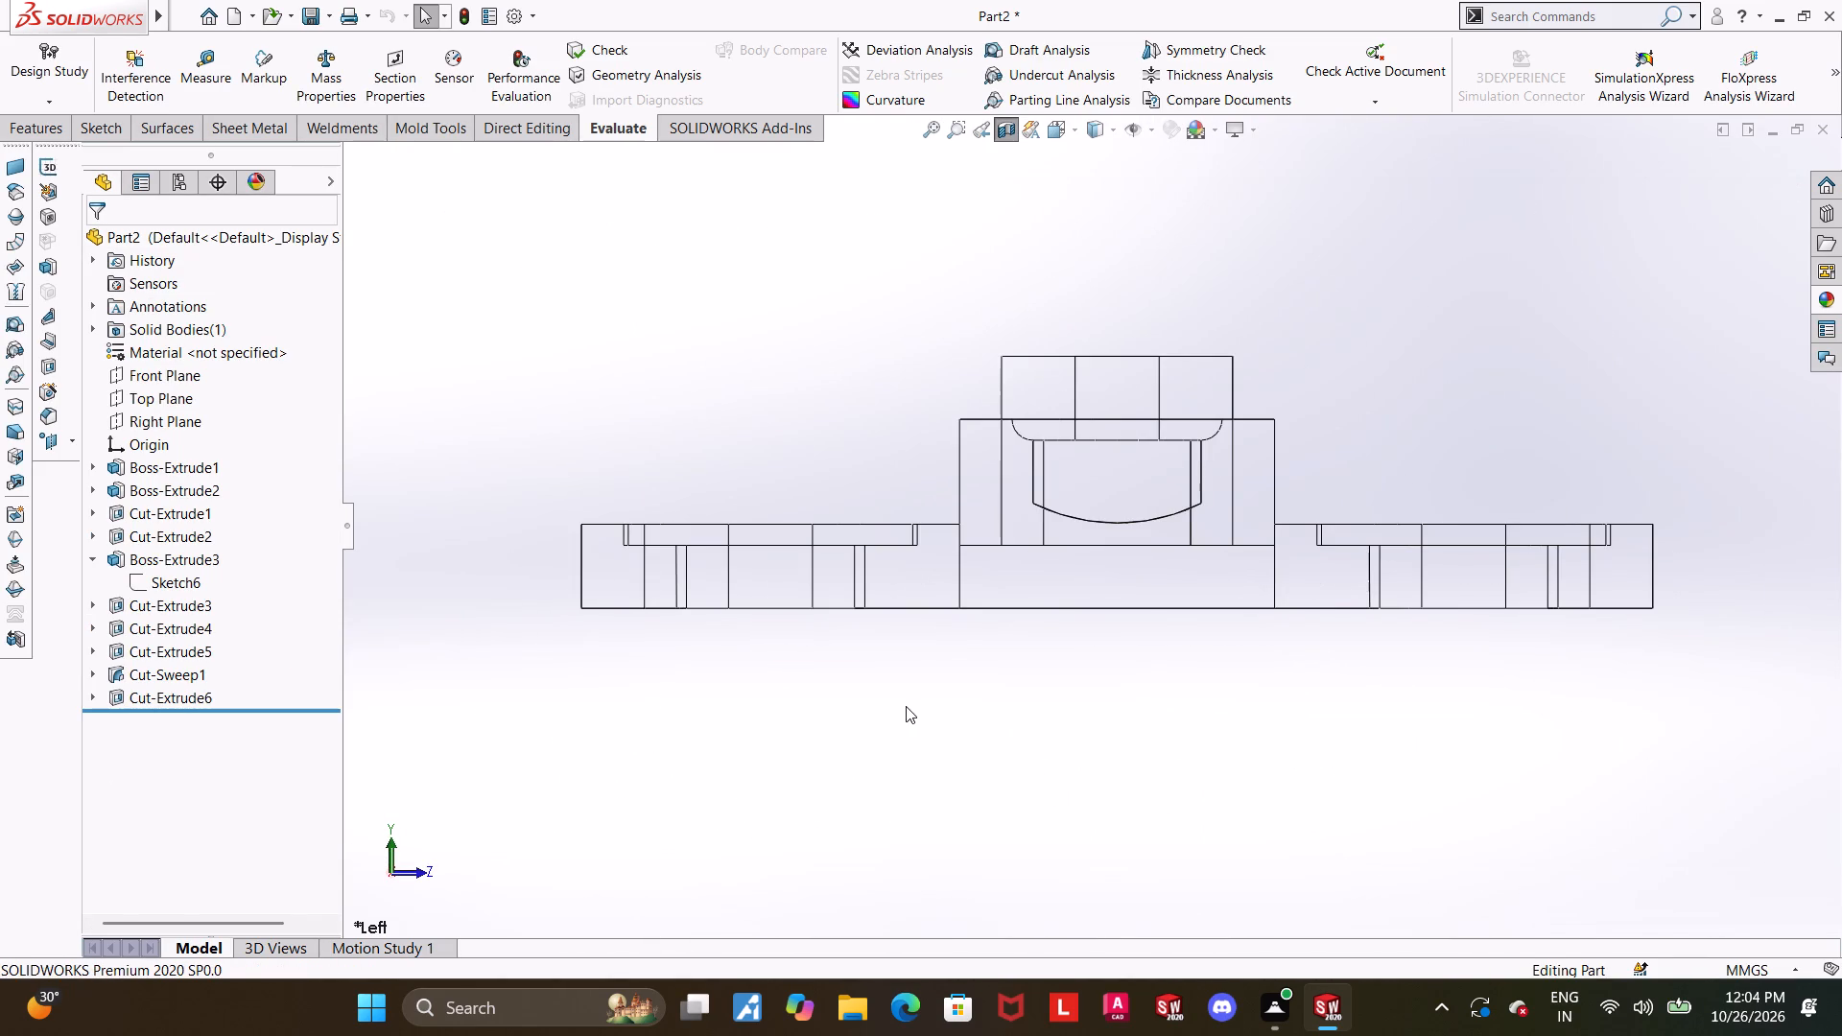
# Show the sectioned part in the Left view with hidden lines removed and examine the top slot's profile, including from a raised angle.
pyautogui.click(1076, 136)
pyautogui.click(905, 741)
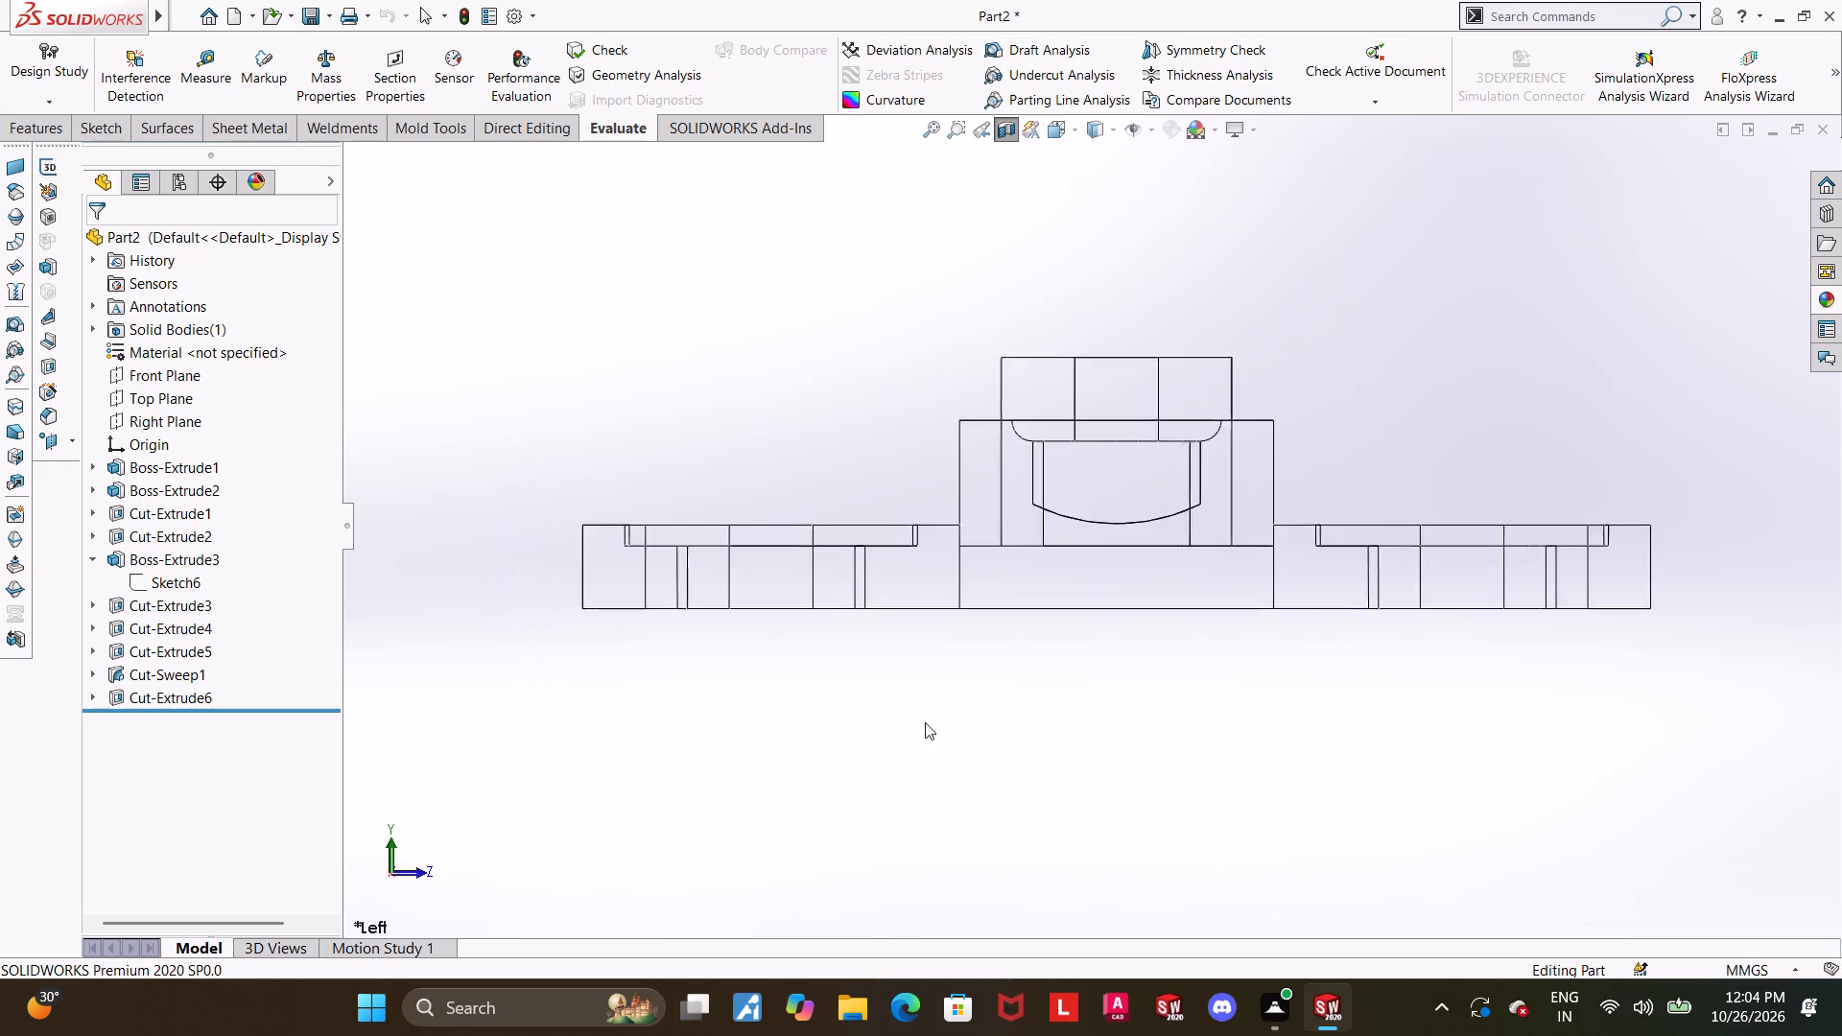
pyautogui.click(1091, 132)
pyautogui.click(1106, 206)
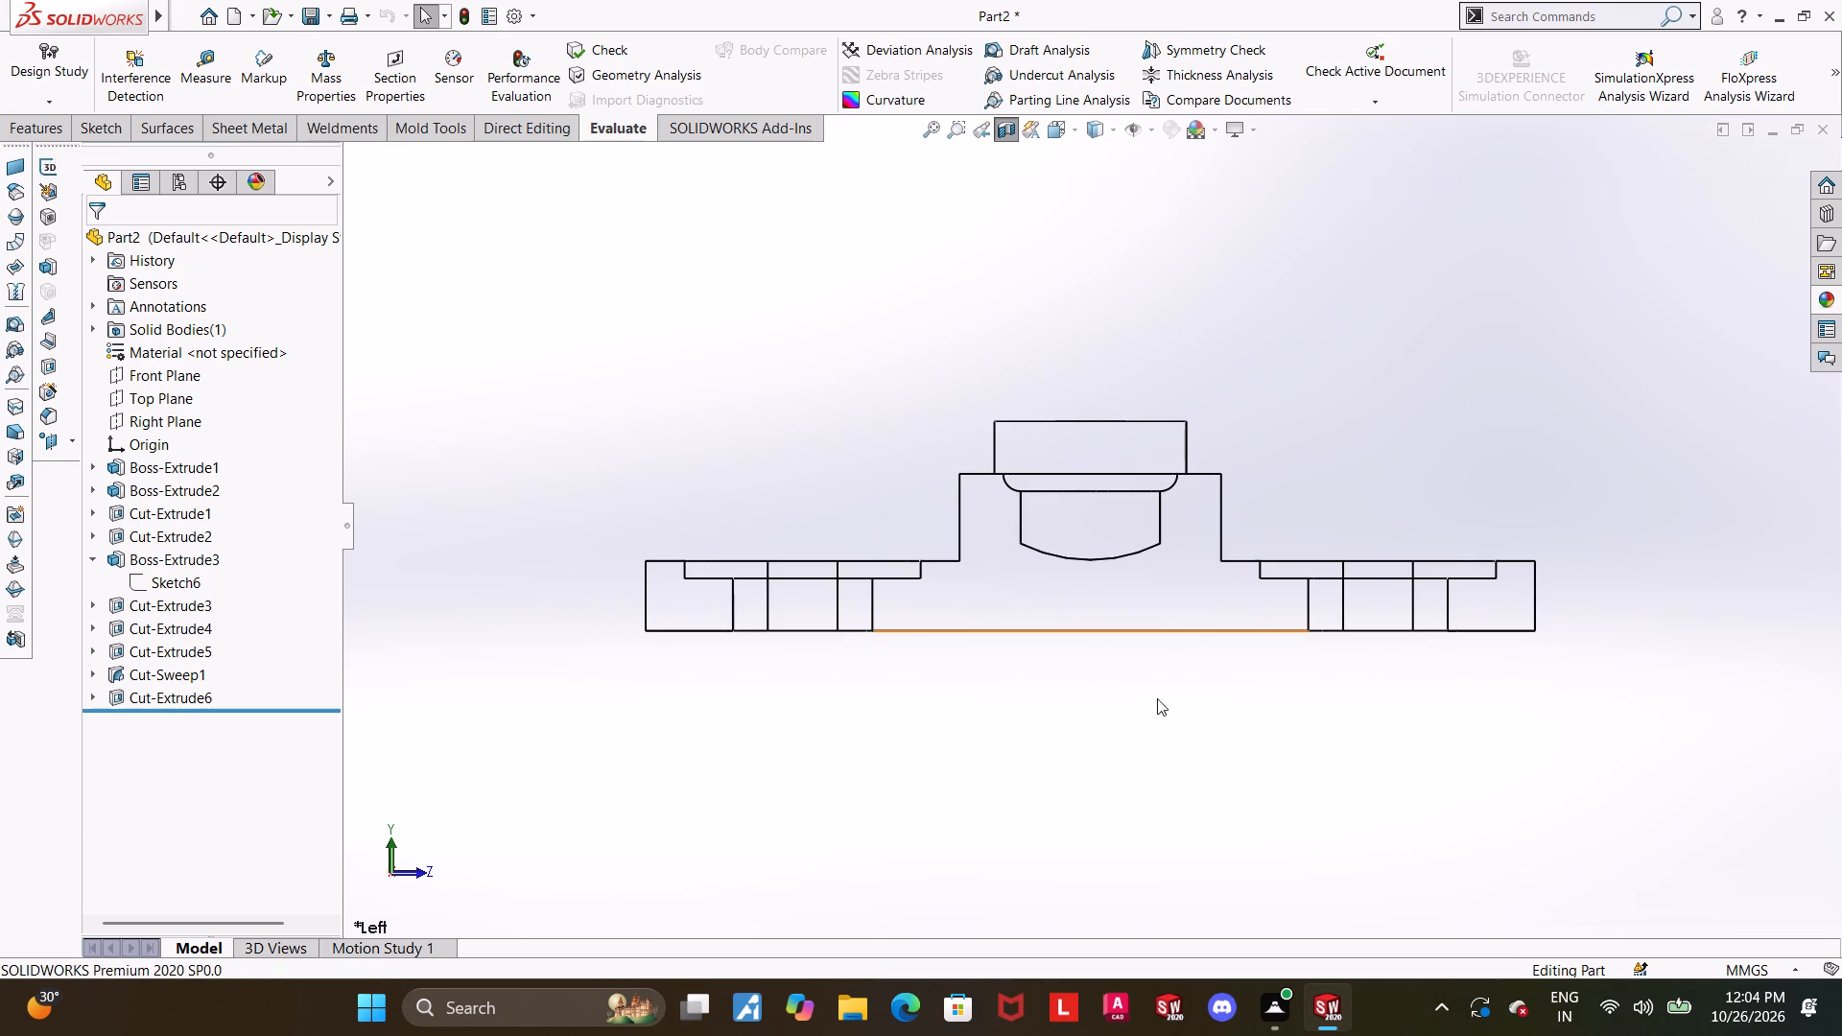
pyautogui.click(1143, 702)
pyautogui.scroll(-1, 953, 616)
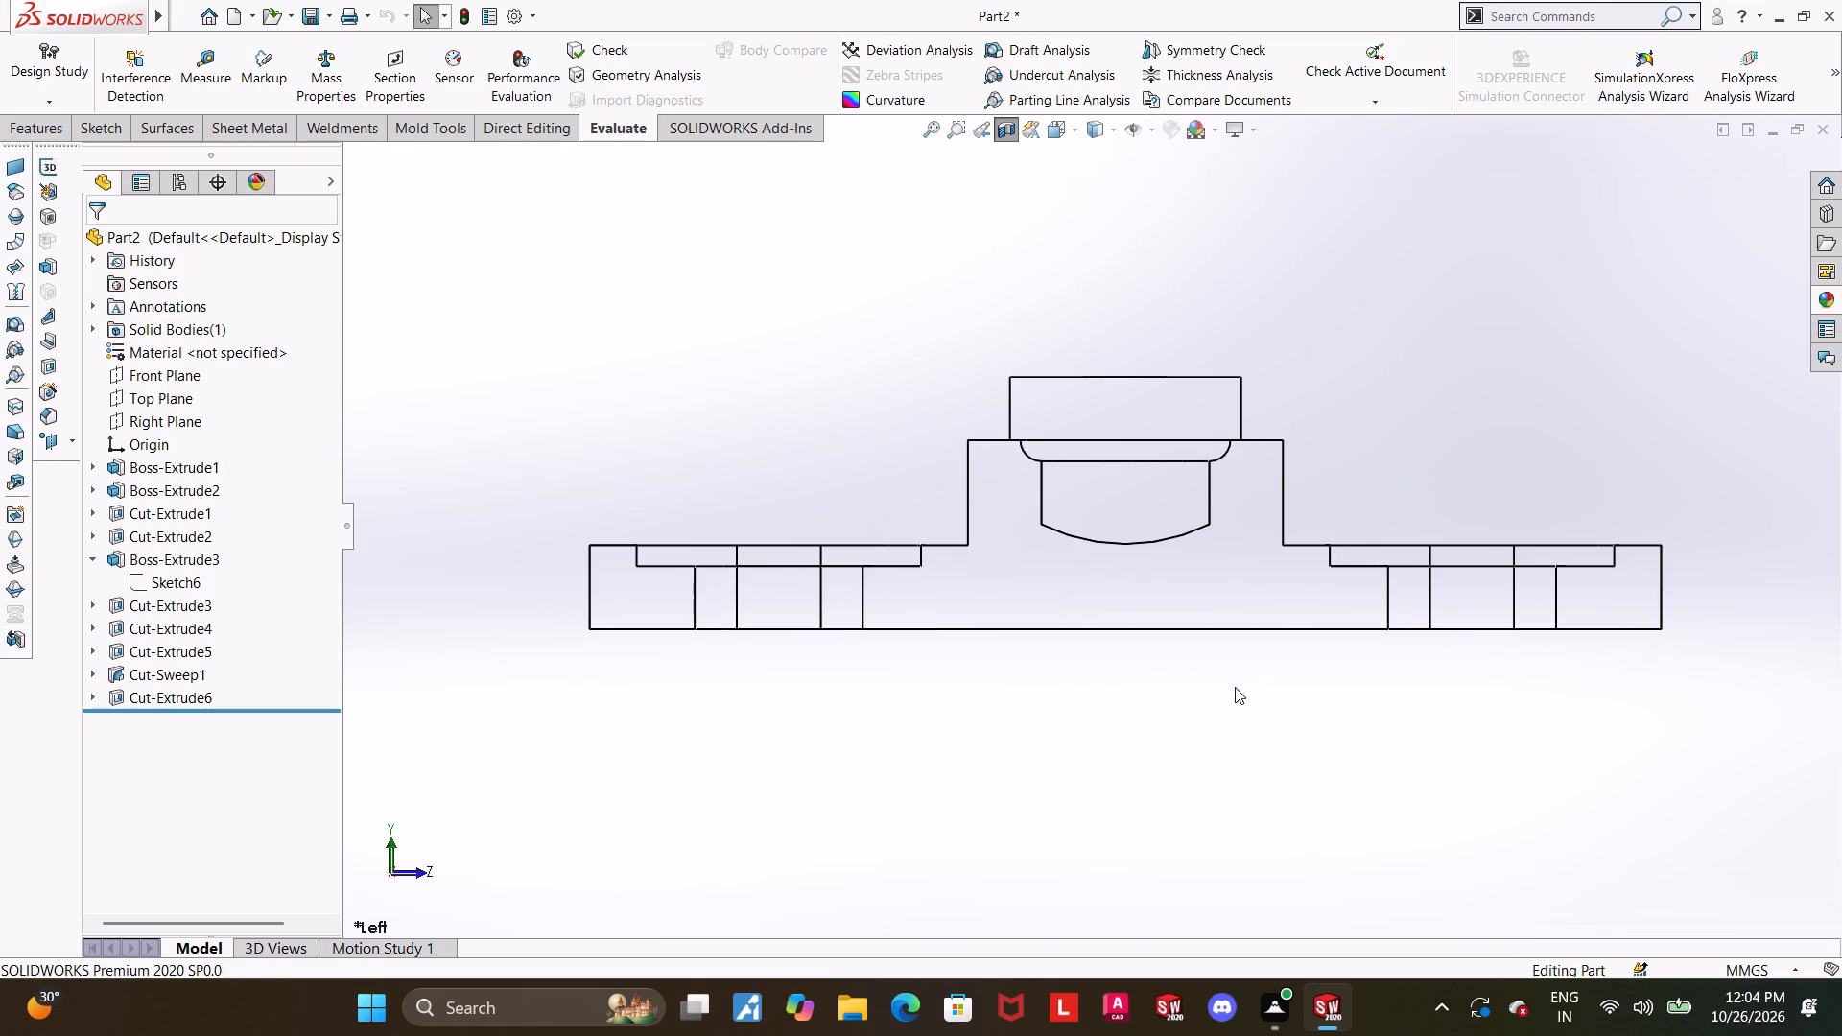
pyautogui.scroll(-3, 1221, 398)
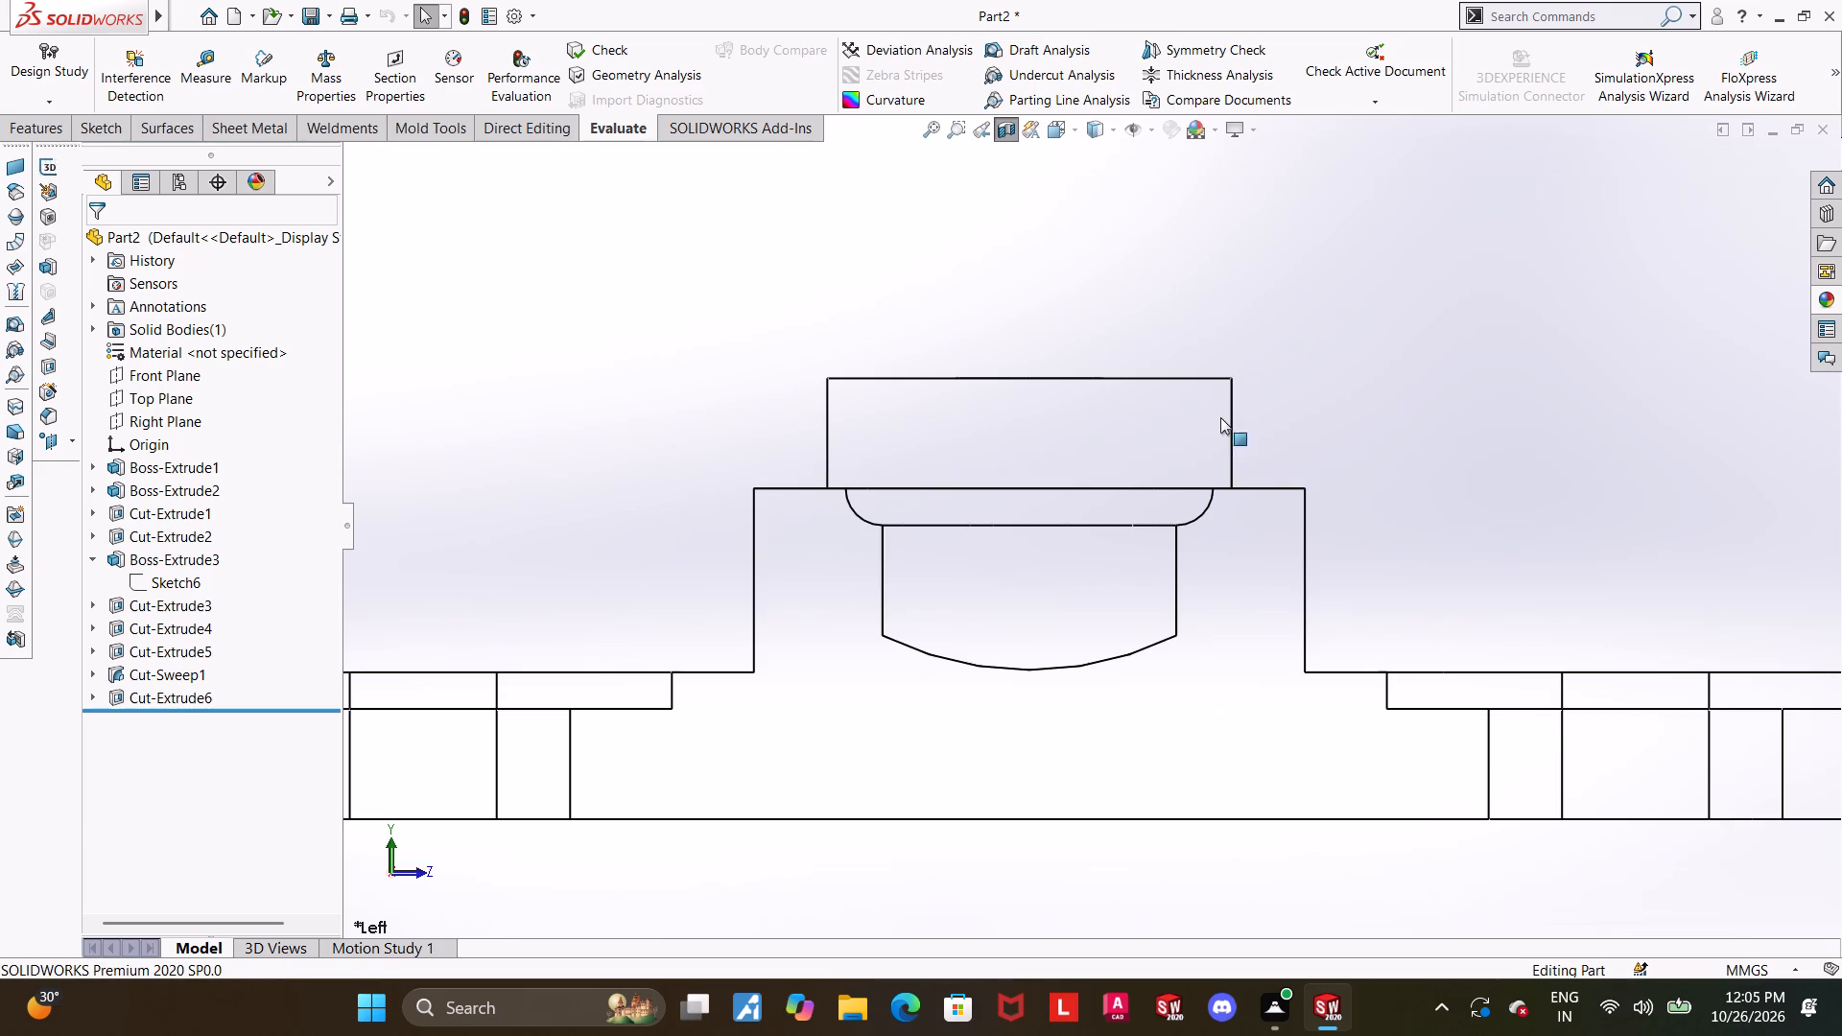
pyautogui.moveTo(1223, 387); pyautogui.dragTo(1290, 546, button='middle')
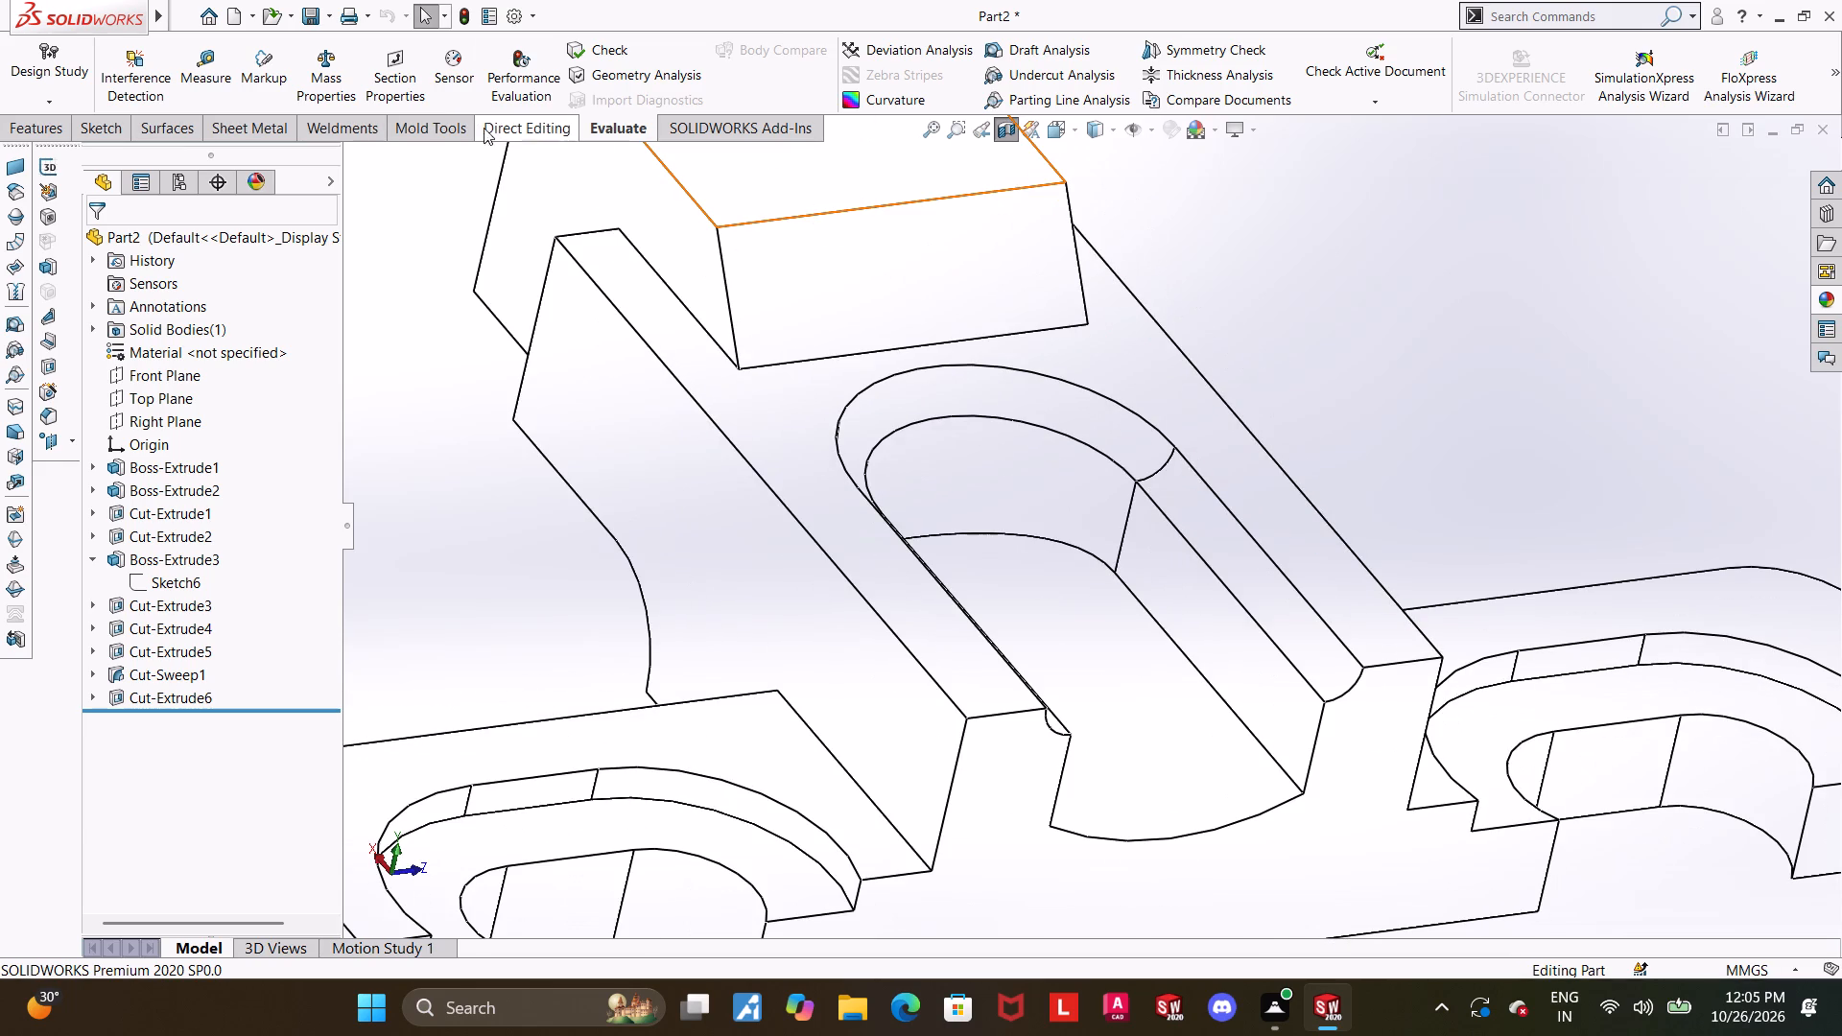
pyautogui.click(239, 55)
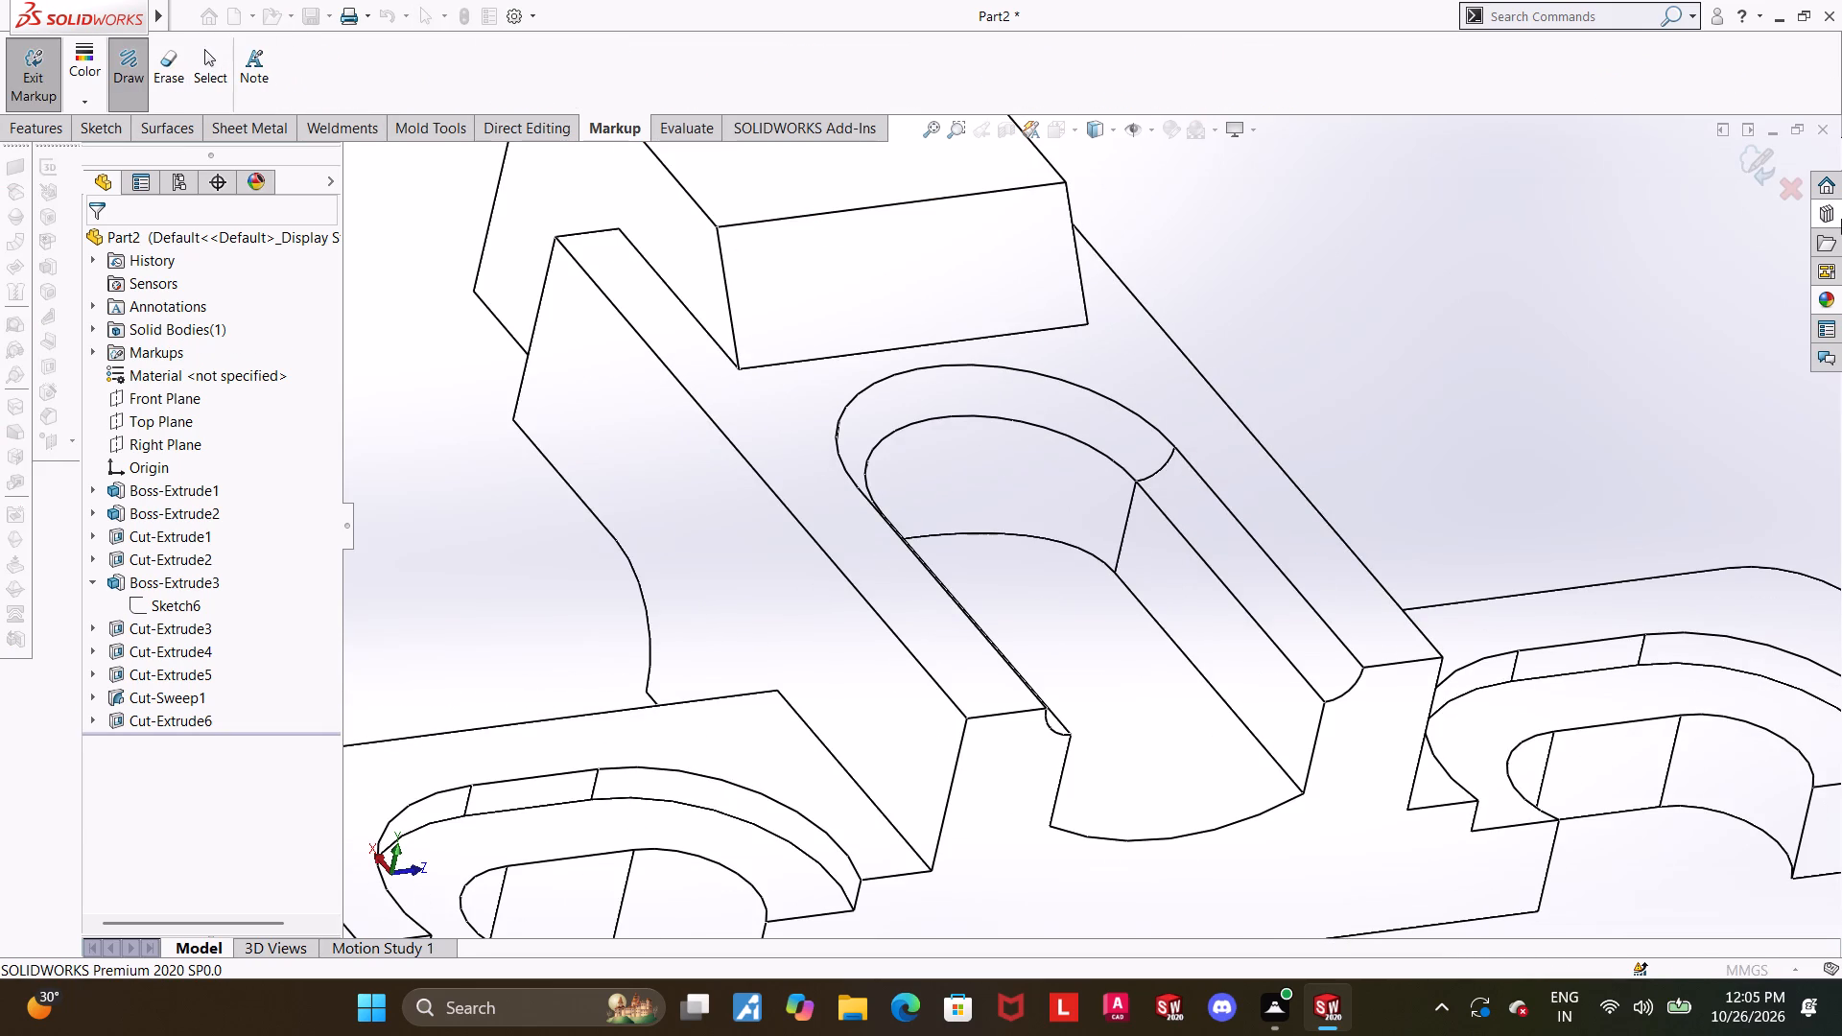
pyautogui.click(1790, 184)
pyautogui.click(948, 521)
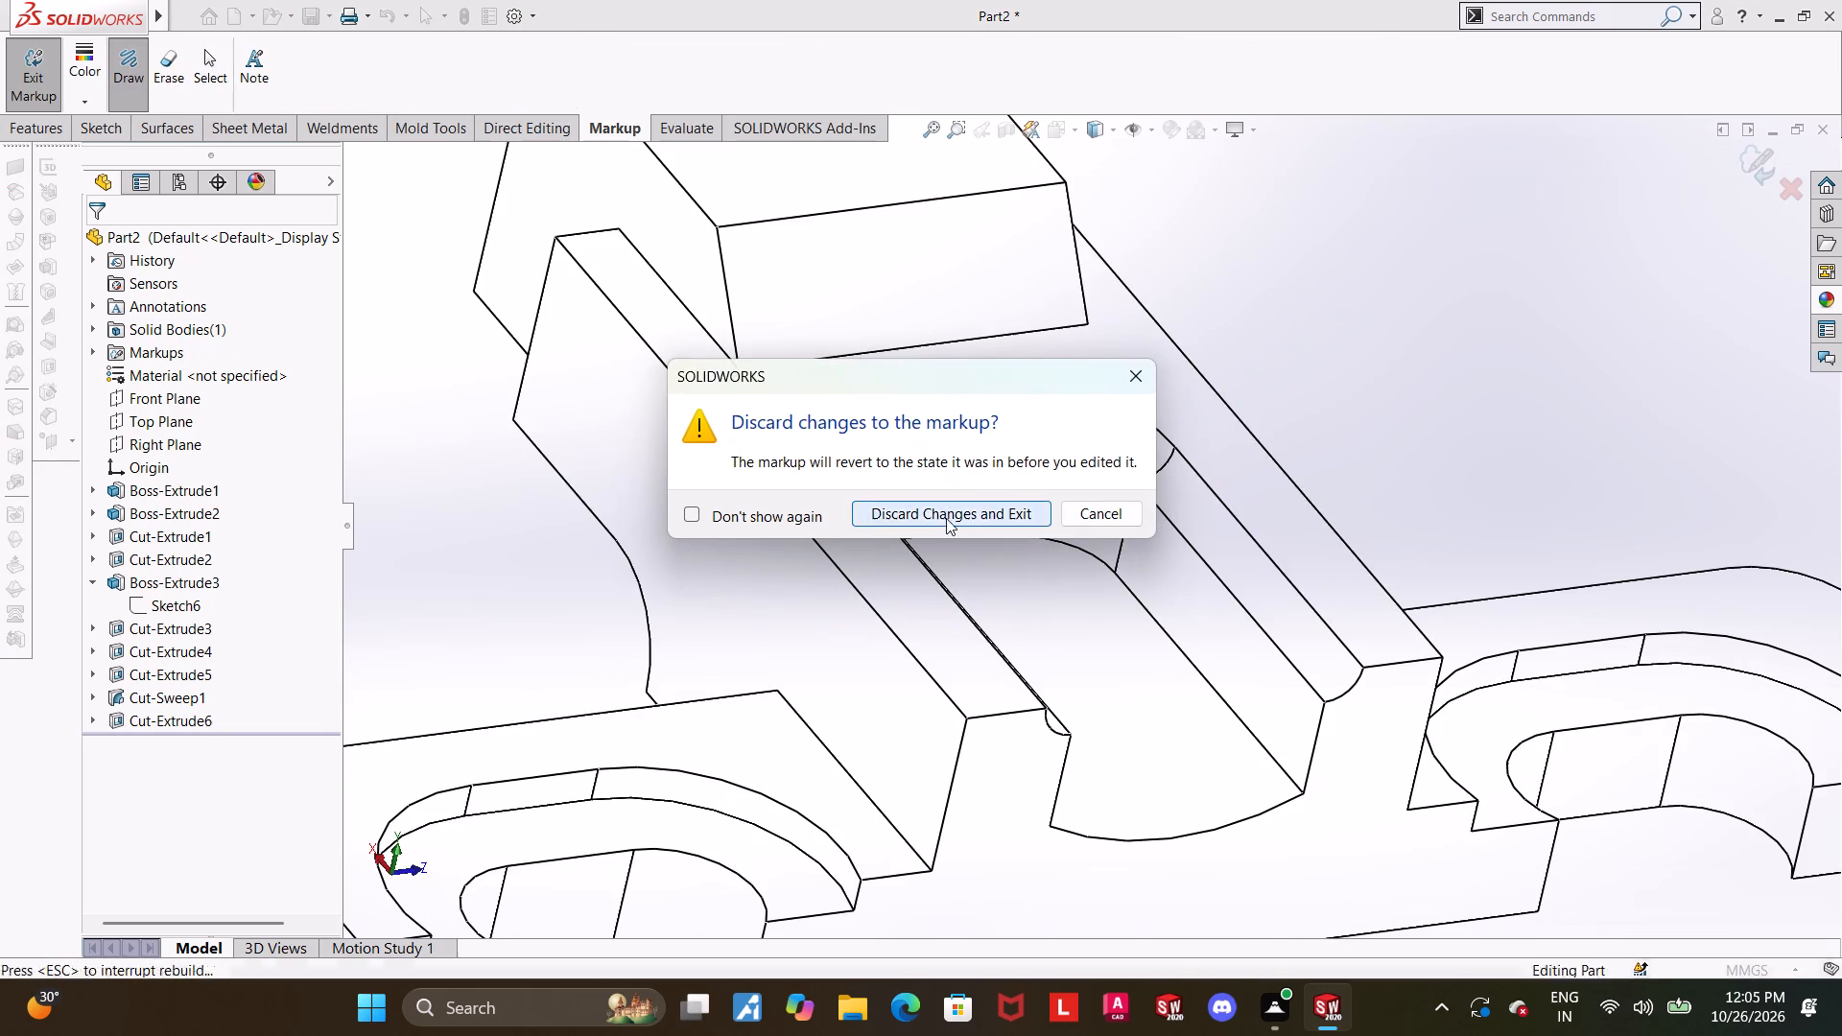
# Measure the radius of the rounded rim face along the top slot's straight side.
pyautogui.click(223, 81)
pyautogui.click(1225, 561)
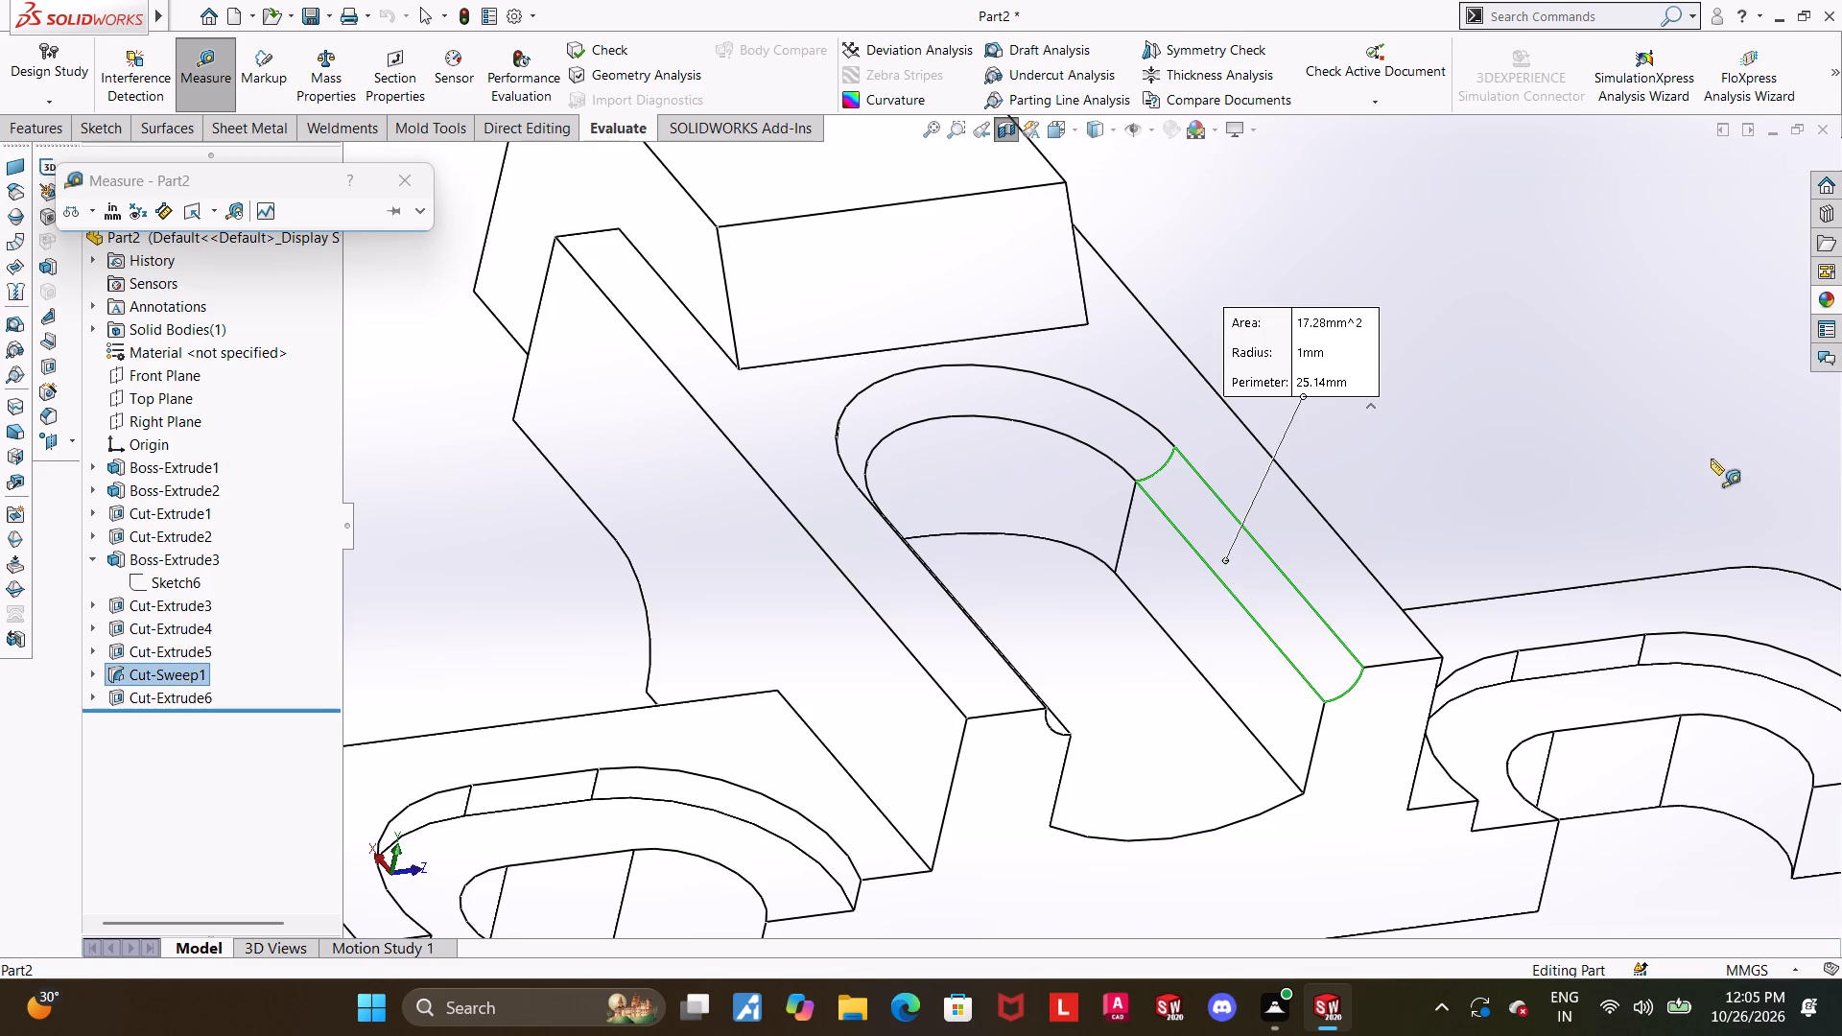
pyautogui.press('Escape')
# Turn off the section view to restore the display of the full part.
pyautogui.scroll(1, 1694, 591)
pyautogui.scroll(4, 1573, 601)
pyautogui.scroll(-1, 980, 411)
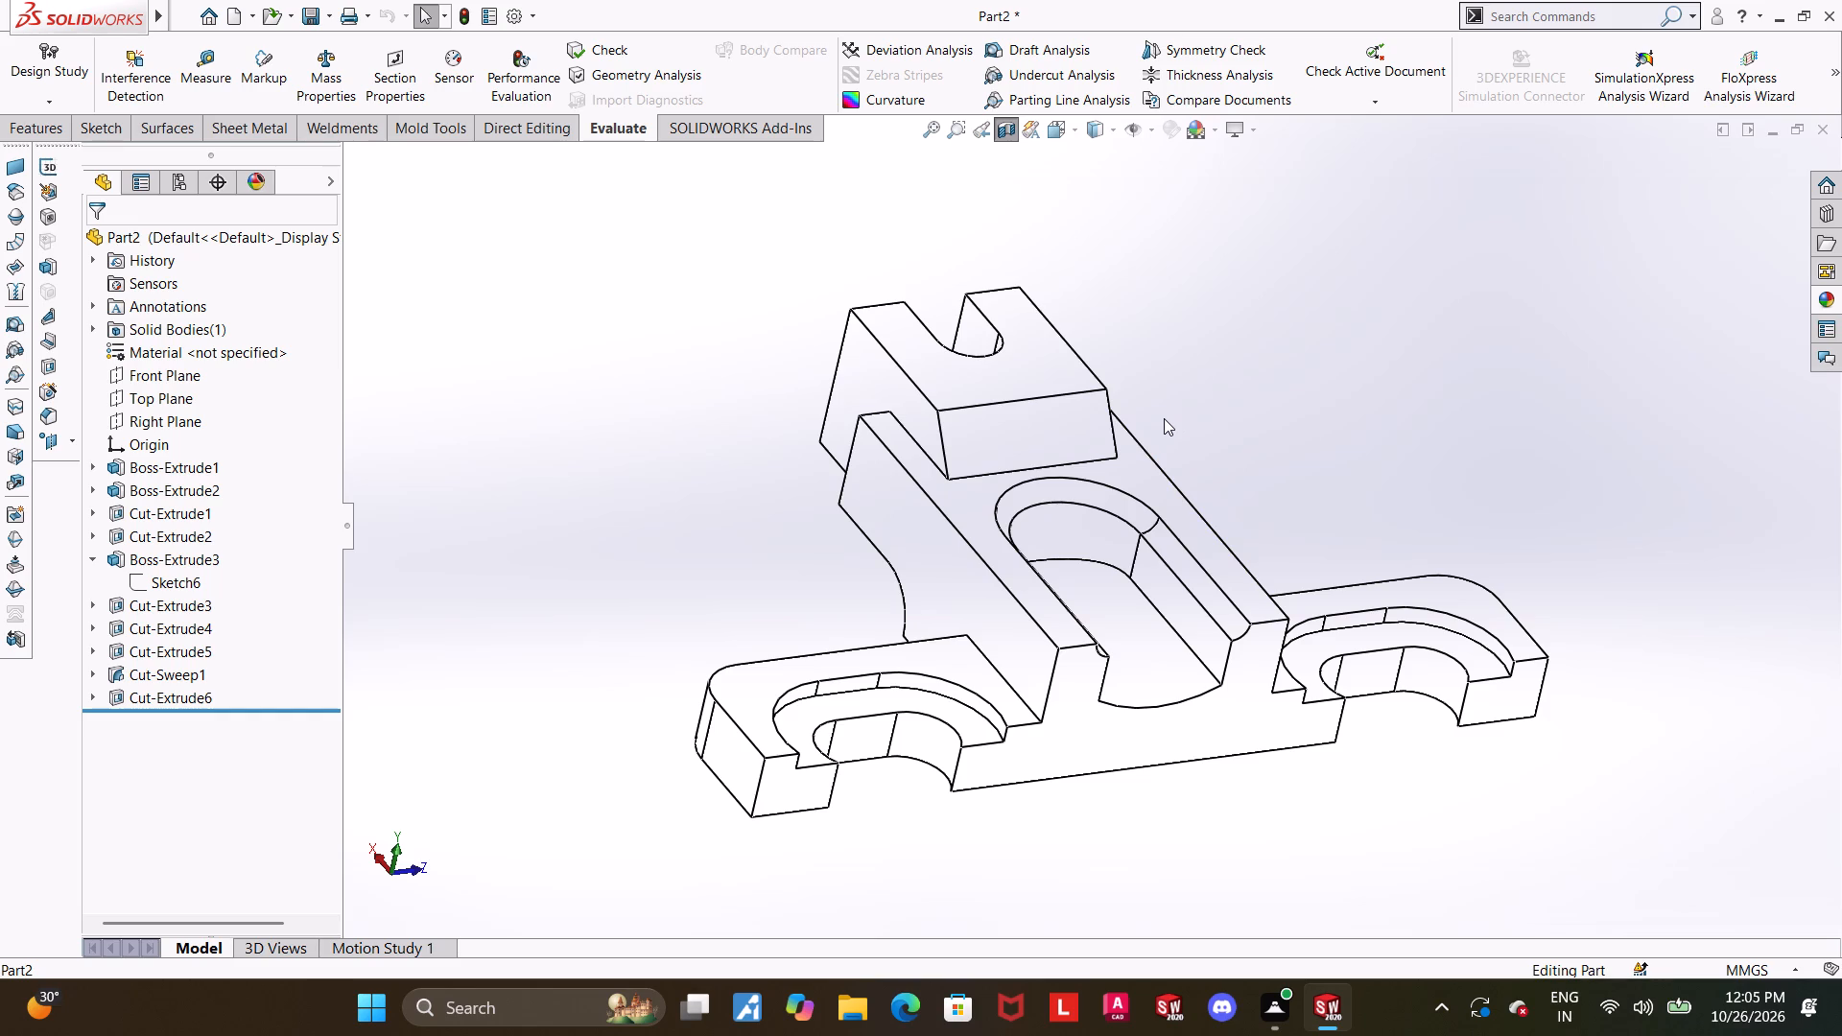
pyautogui.scroll(1, 1135, 408)
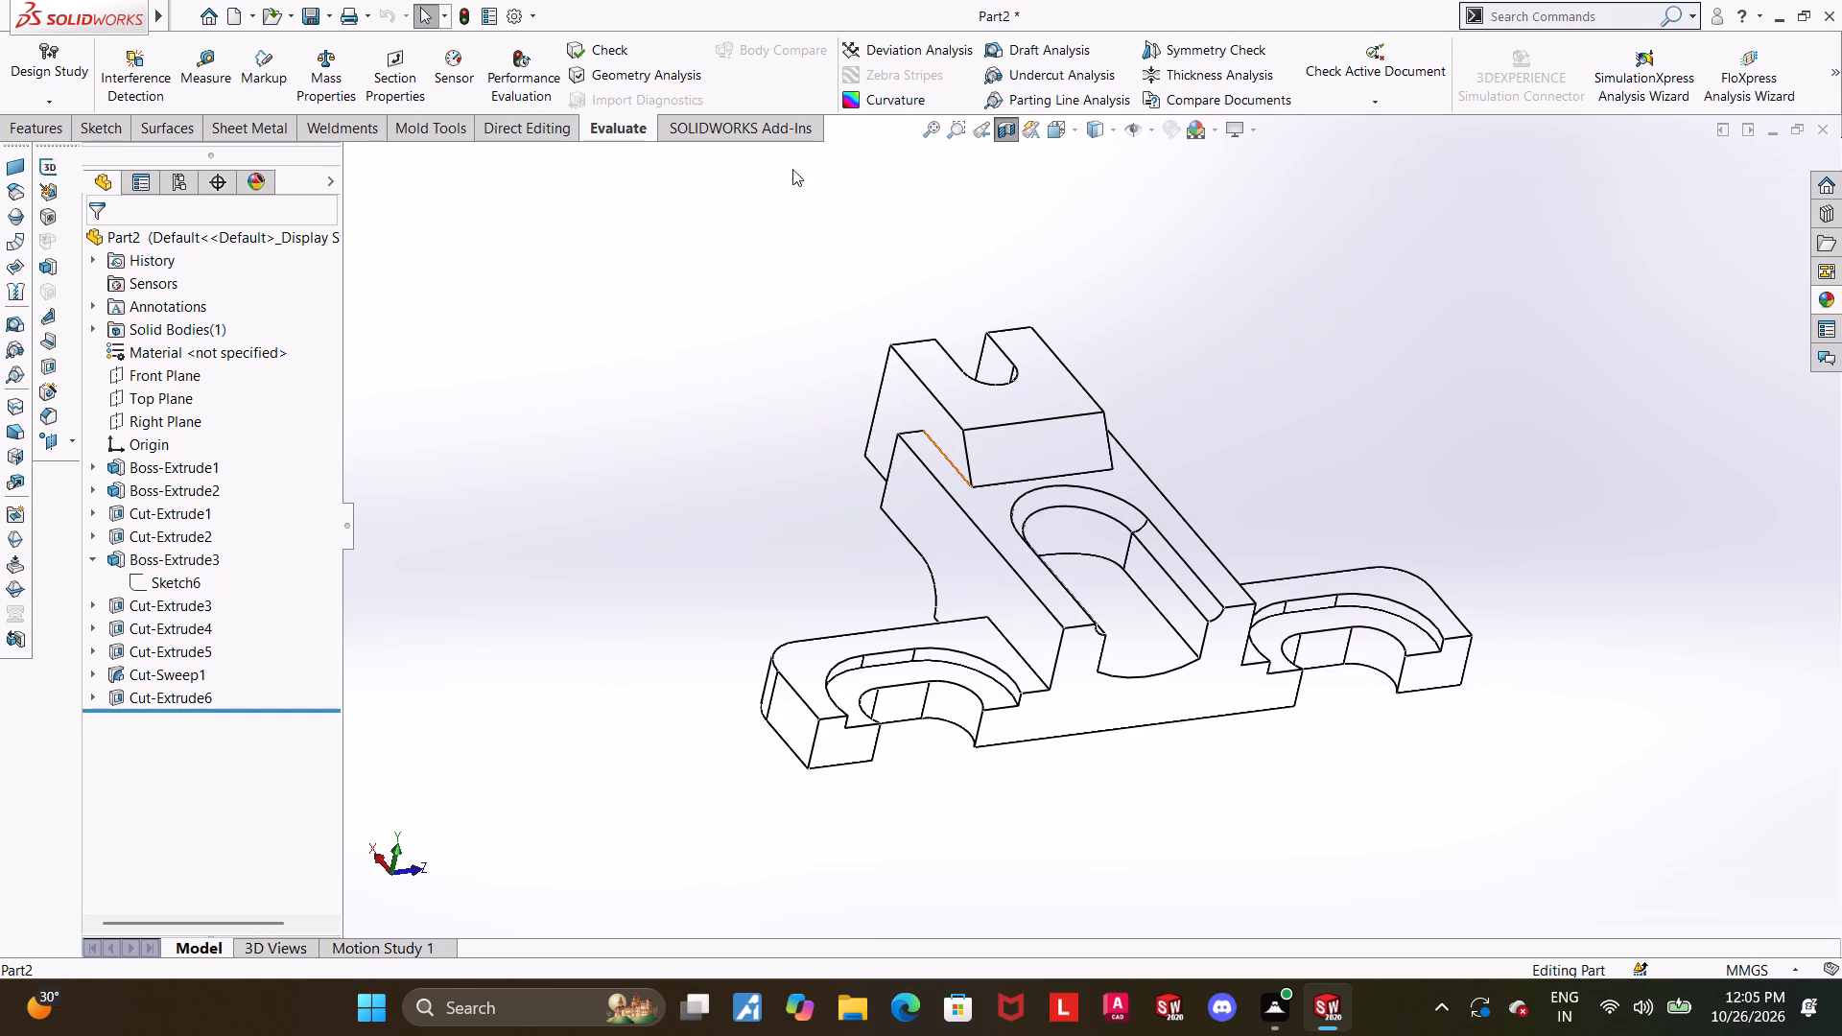
pyautogui.click(1014, 126)
# Examine the complete part from several angles and square-on to its long side profile.
pyautogui.scroll(3, 1302, 434)
pyautogui.moveTo(1287, 451); pyautogui.dragTo(1273, 450, button='middle')
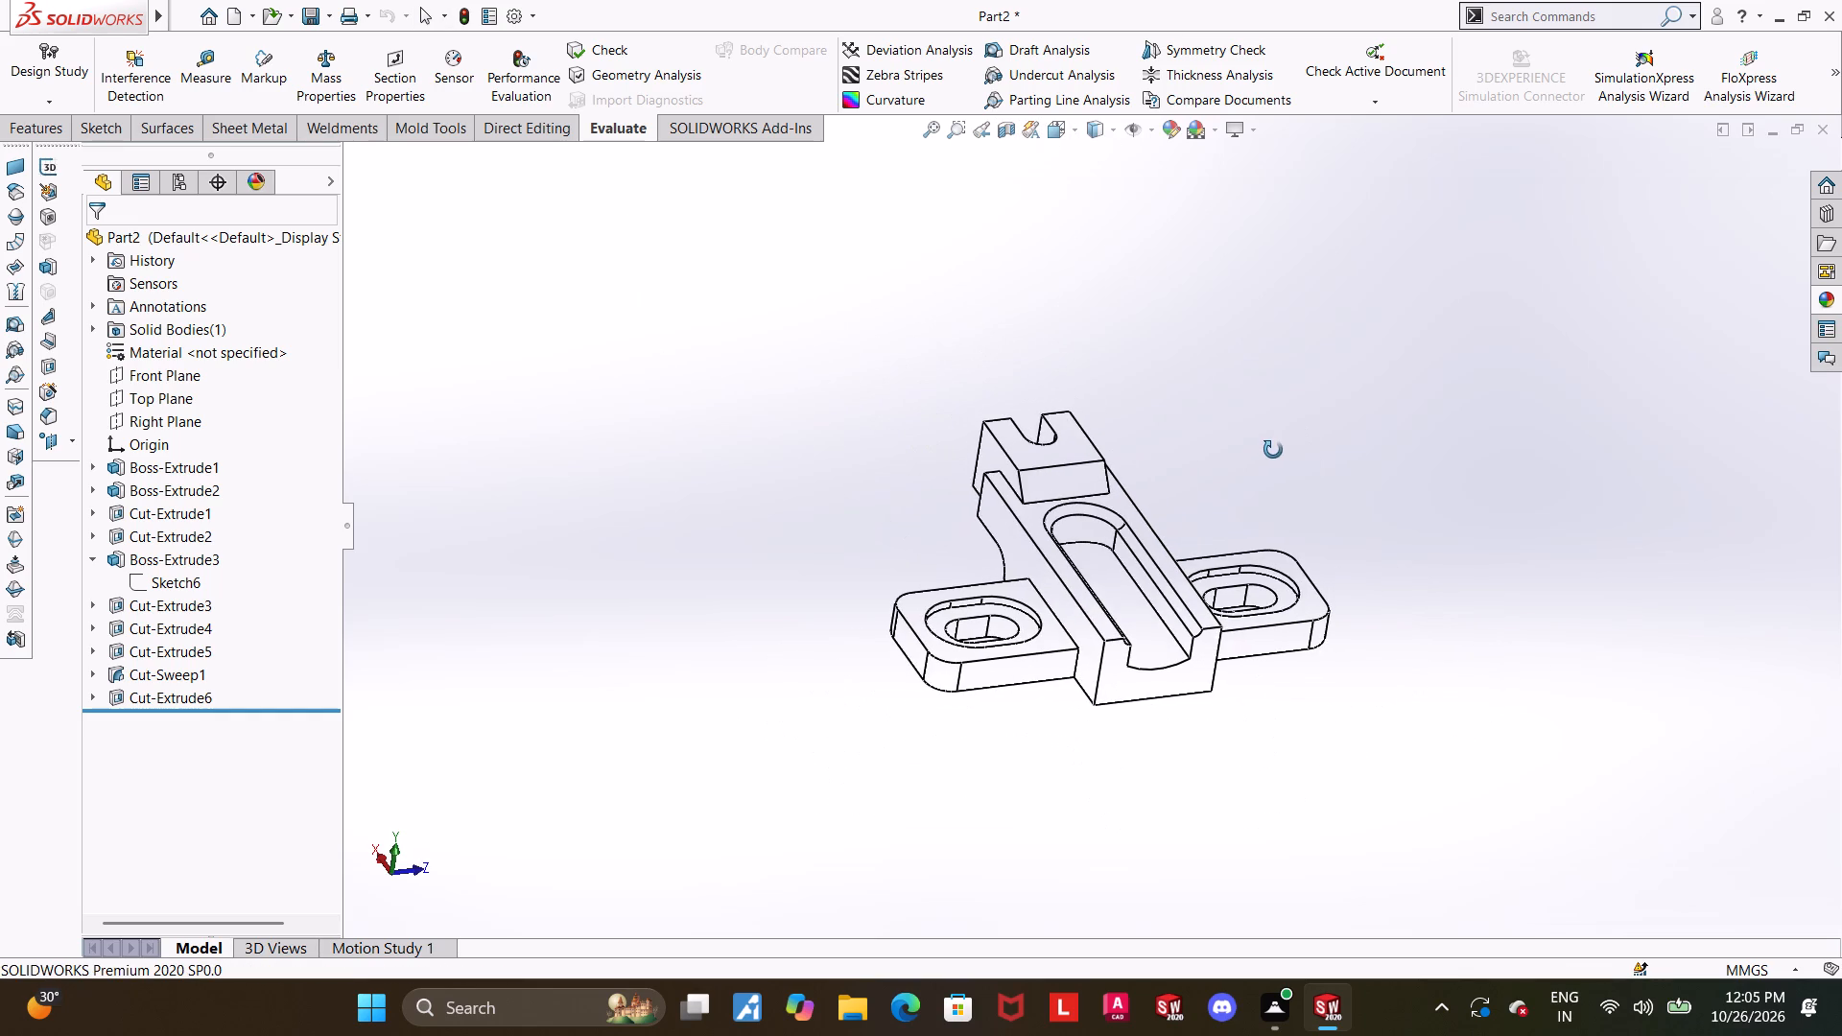
pyautogui.moveTo(1273, 450); pyautogui.dragTo(1271, 450, button='middle')
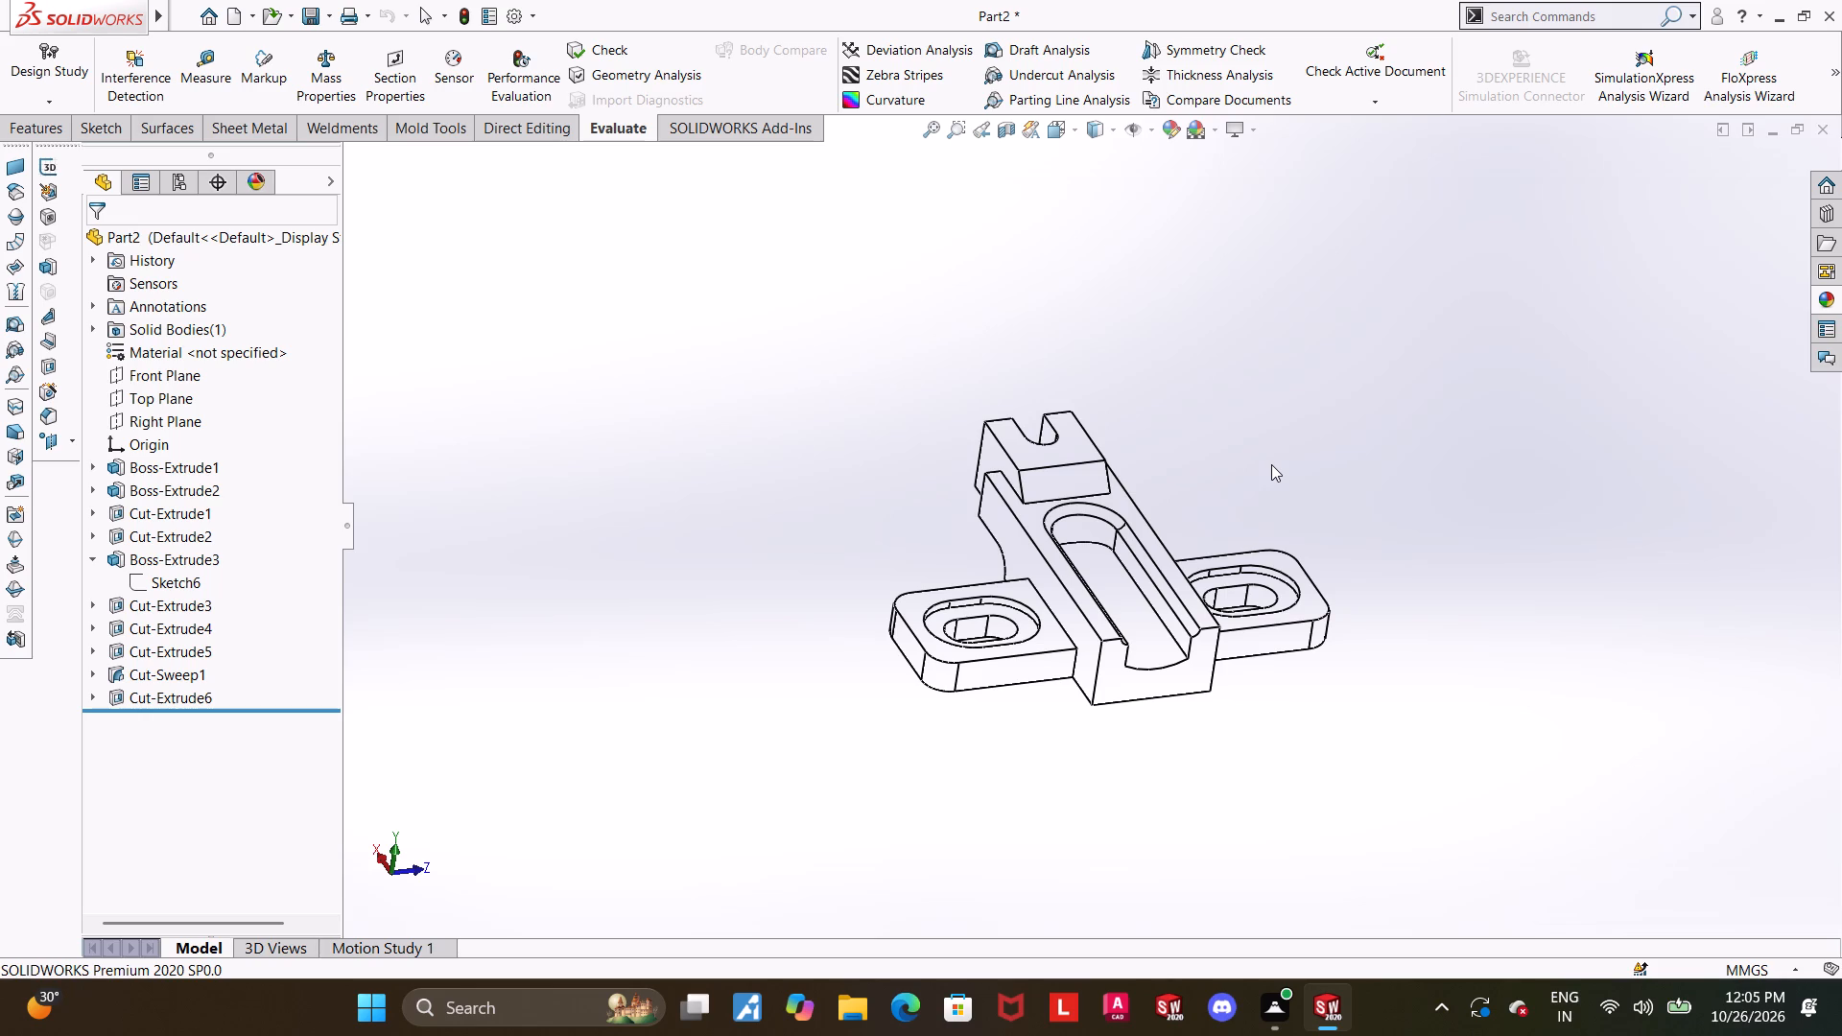
pyautogui.moveTo(1255, 457); pyautogui.dragTo(1094, 425, button='middle')
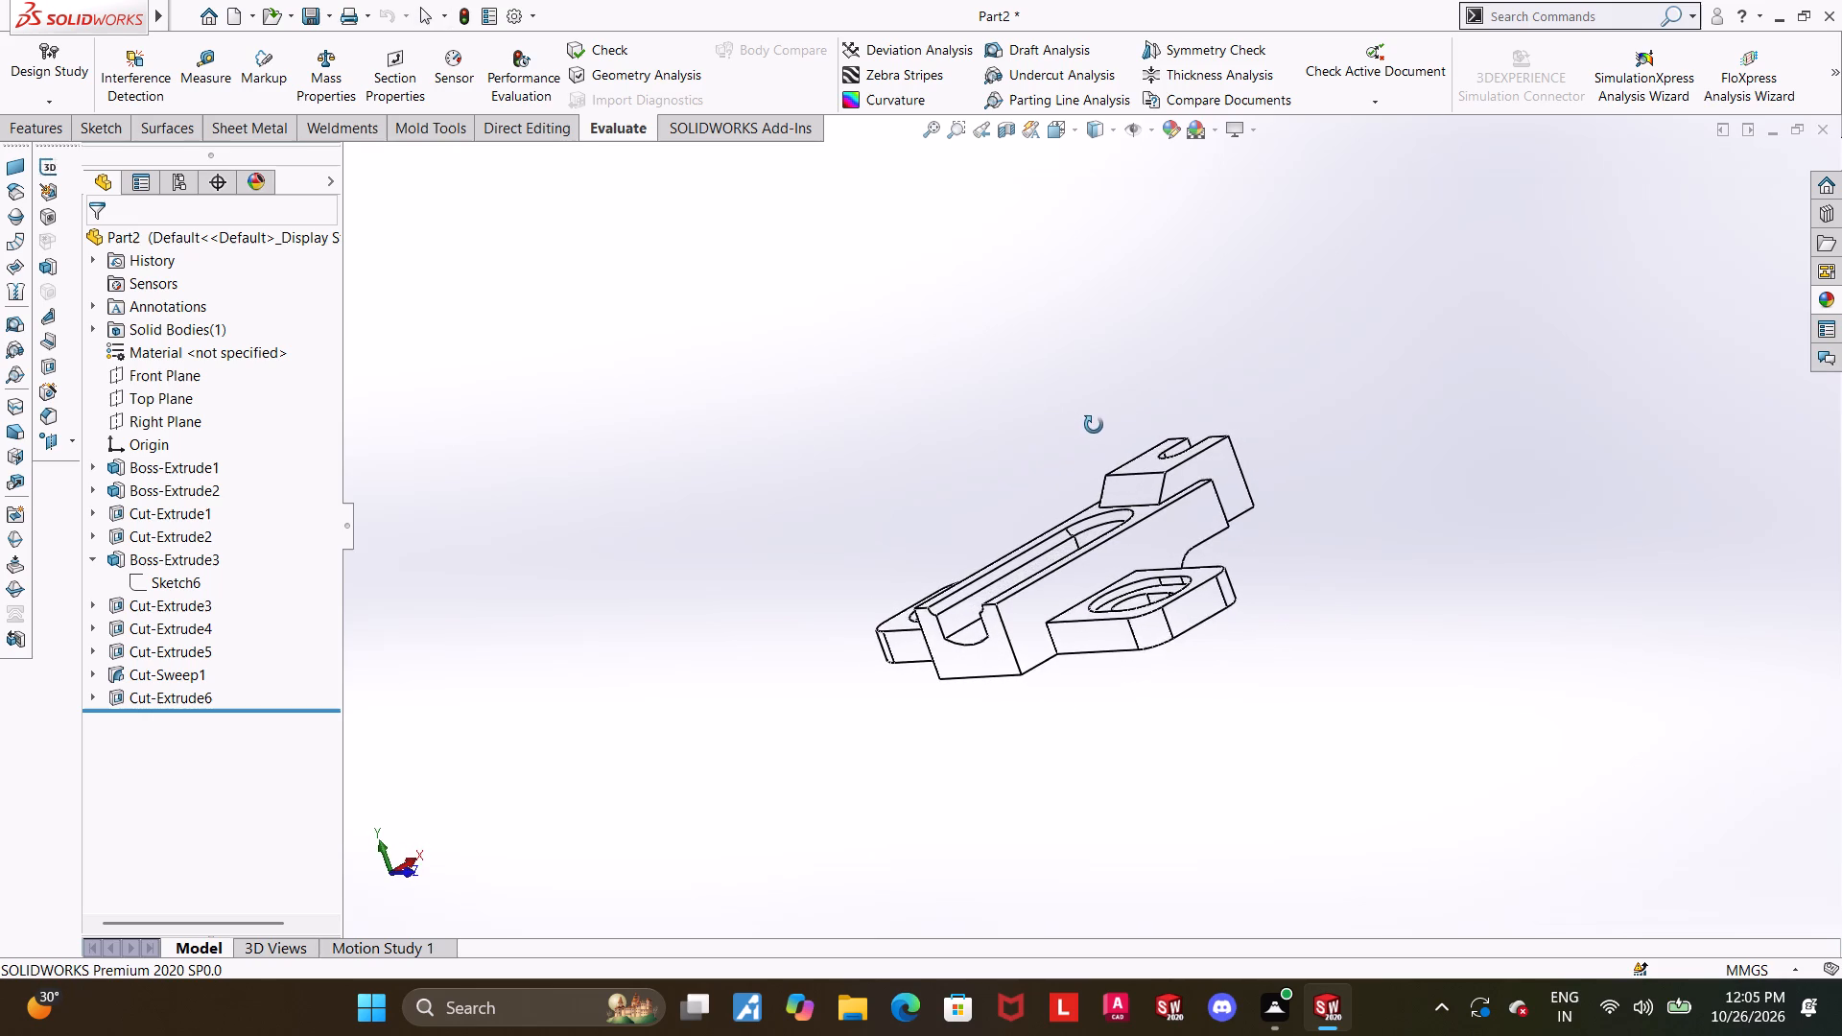
pyautogui.moveTo(1094, 425); pyautogui.dragTo(1277, 354, button='middle')
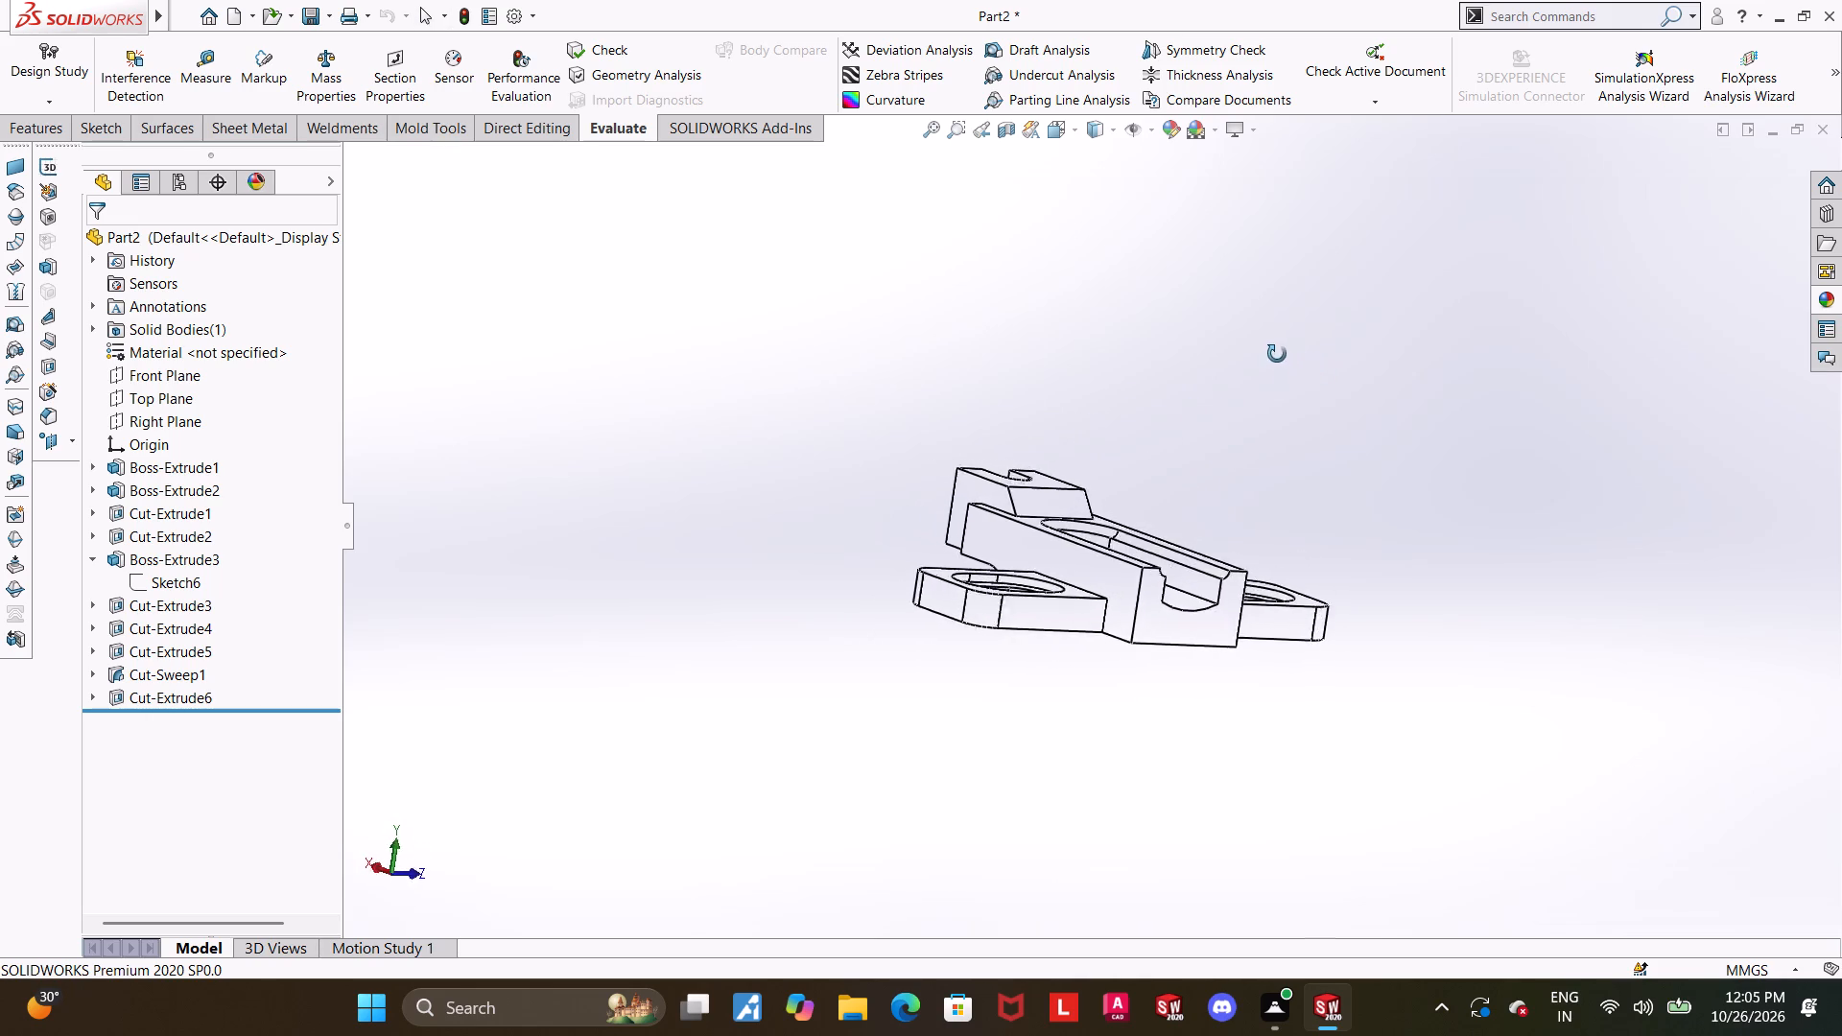
pyautogui.moveTo(1277, 354); pyautogui.dragTo(1133, 84, button='middle')
pyautogui.moveTo(1188, 554); pyautogui.dragTo(840, 859, button='middle')
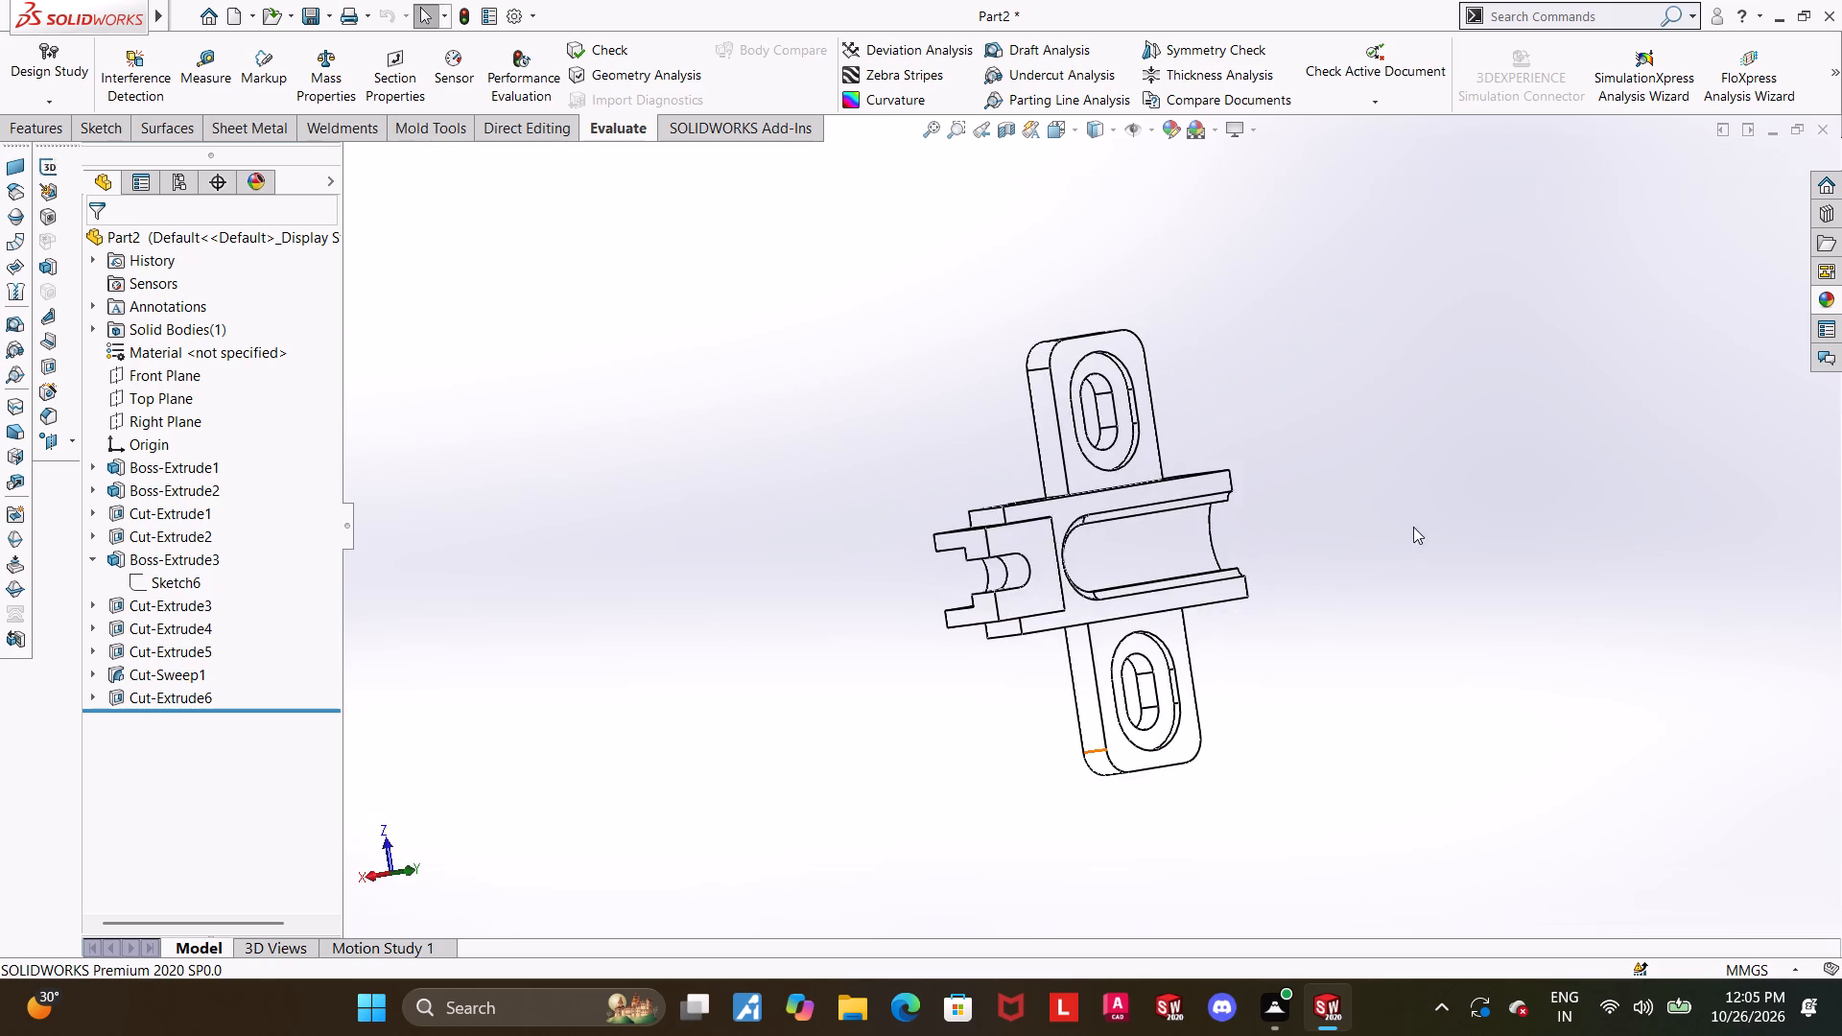
pyautogui.moveTo(1334, 474); pyautogui.dragTo(1171, 949, button='middle')
pyautogui.moveTo(1335, 611); pyautogui.dragTo(1394, 558, button='middle')
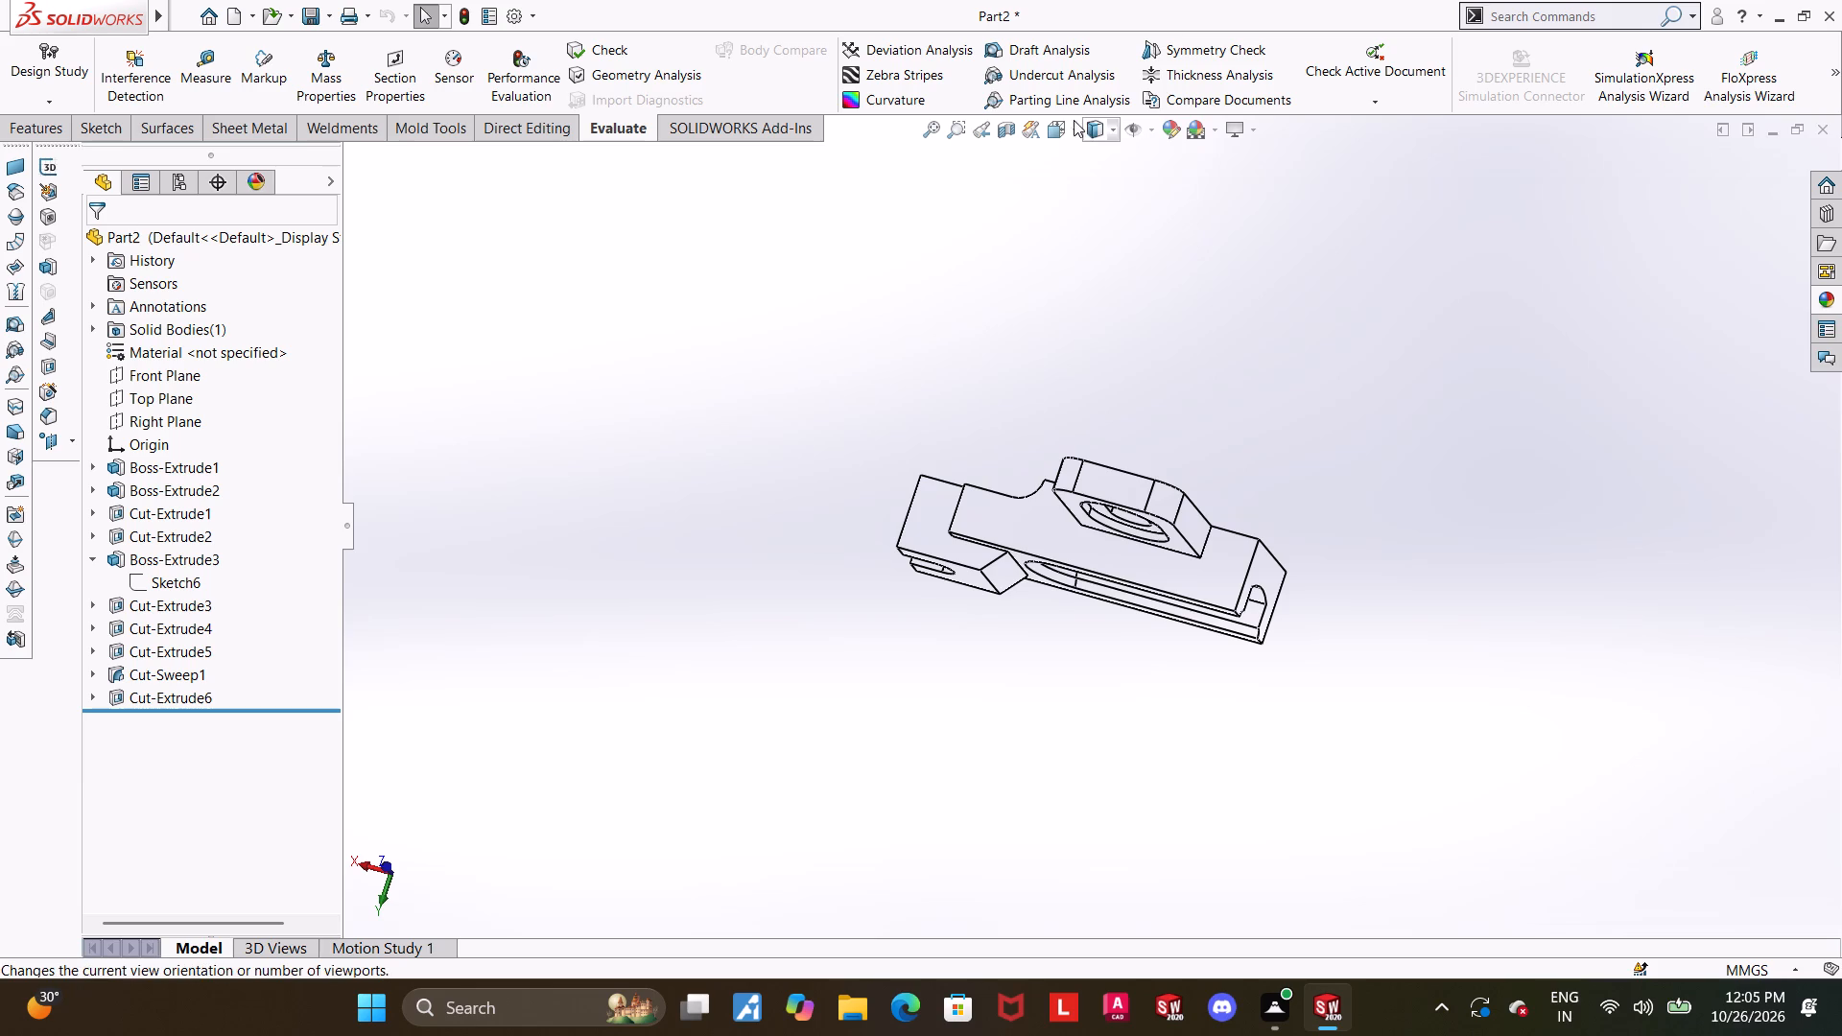
pyautogui.click(1051, 121)
pyautogui.click(791, 625)
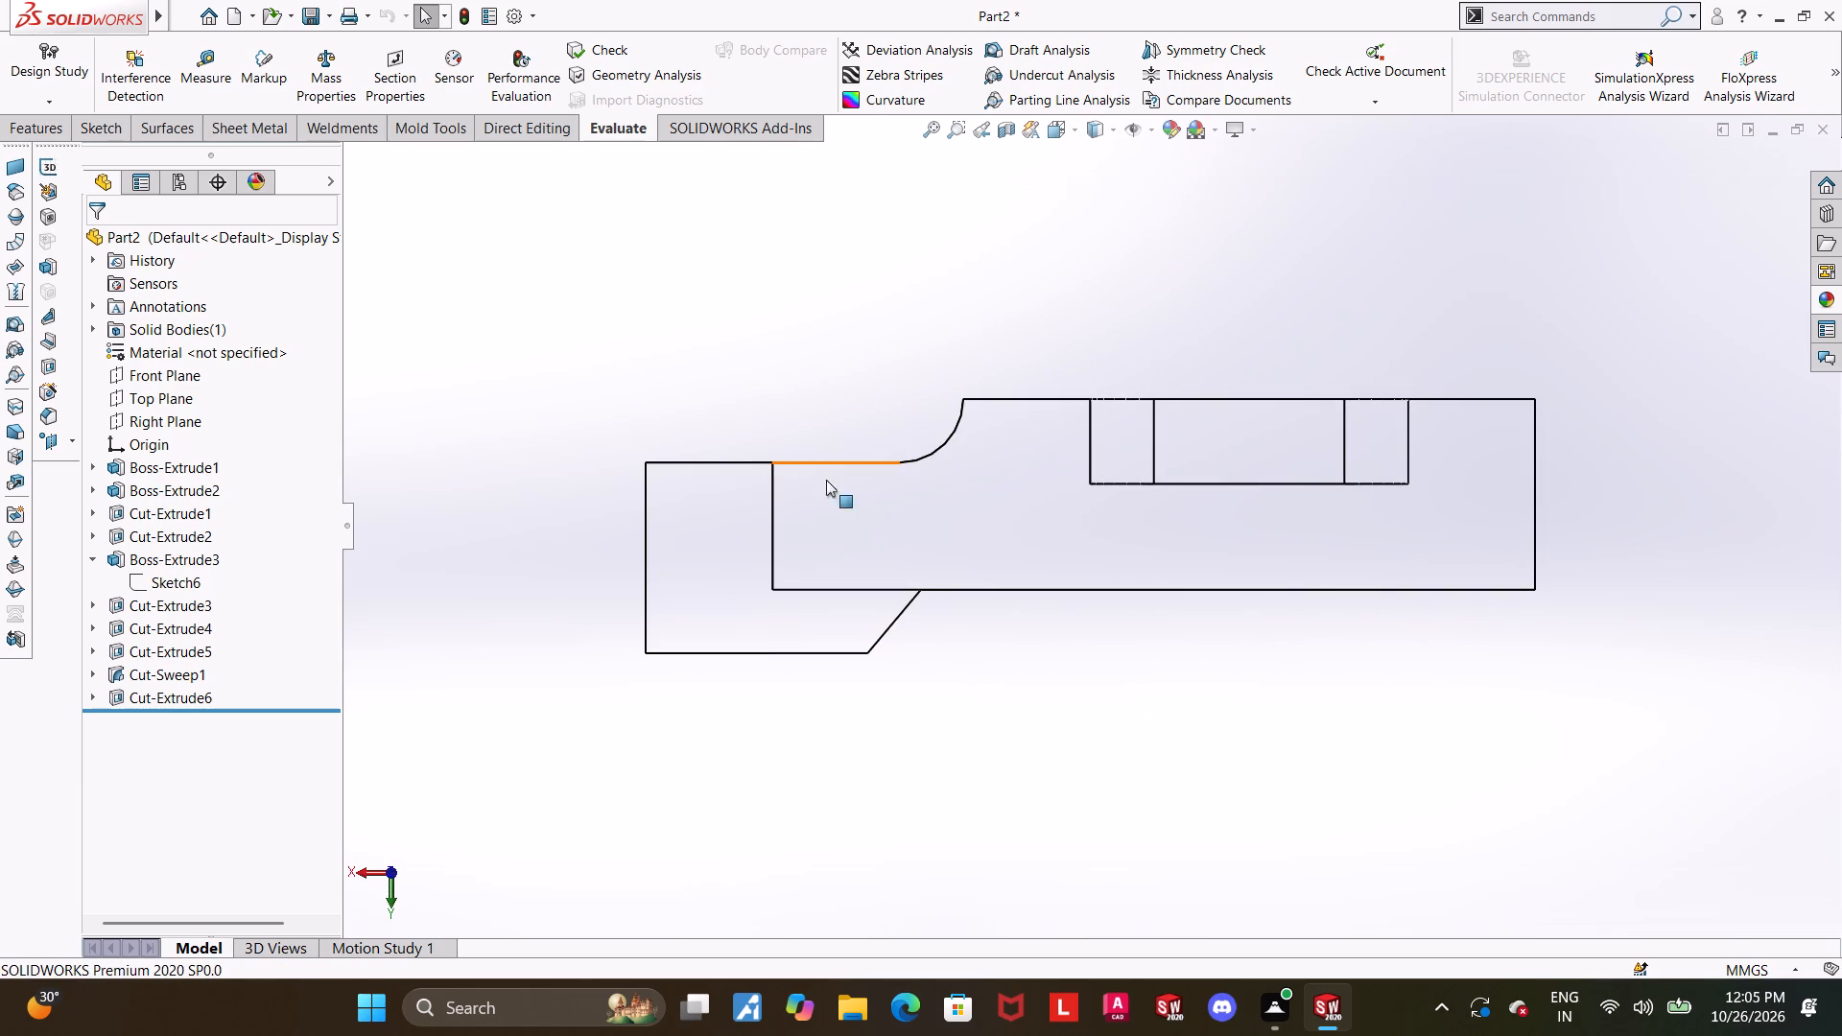
# Measure the radius of a rounded outer corner on the front slotted tab.
pyautogui.moveTo(1130, 762); pyautogui.dragTo(1142, 715, button='middle')
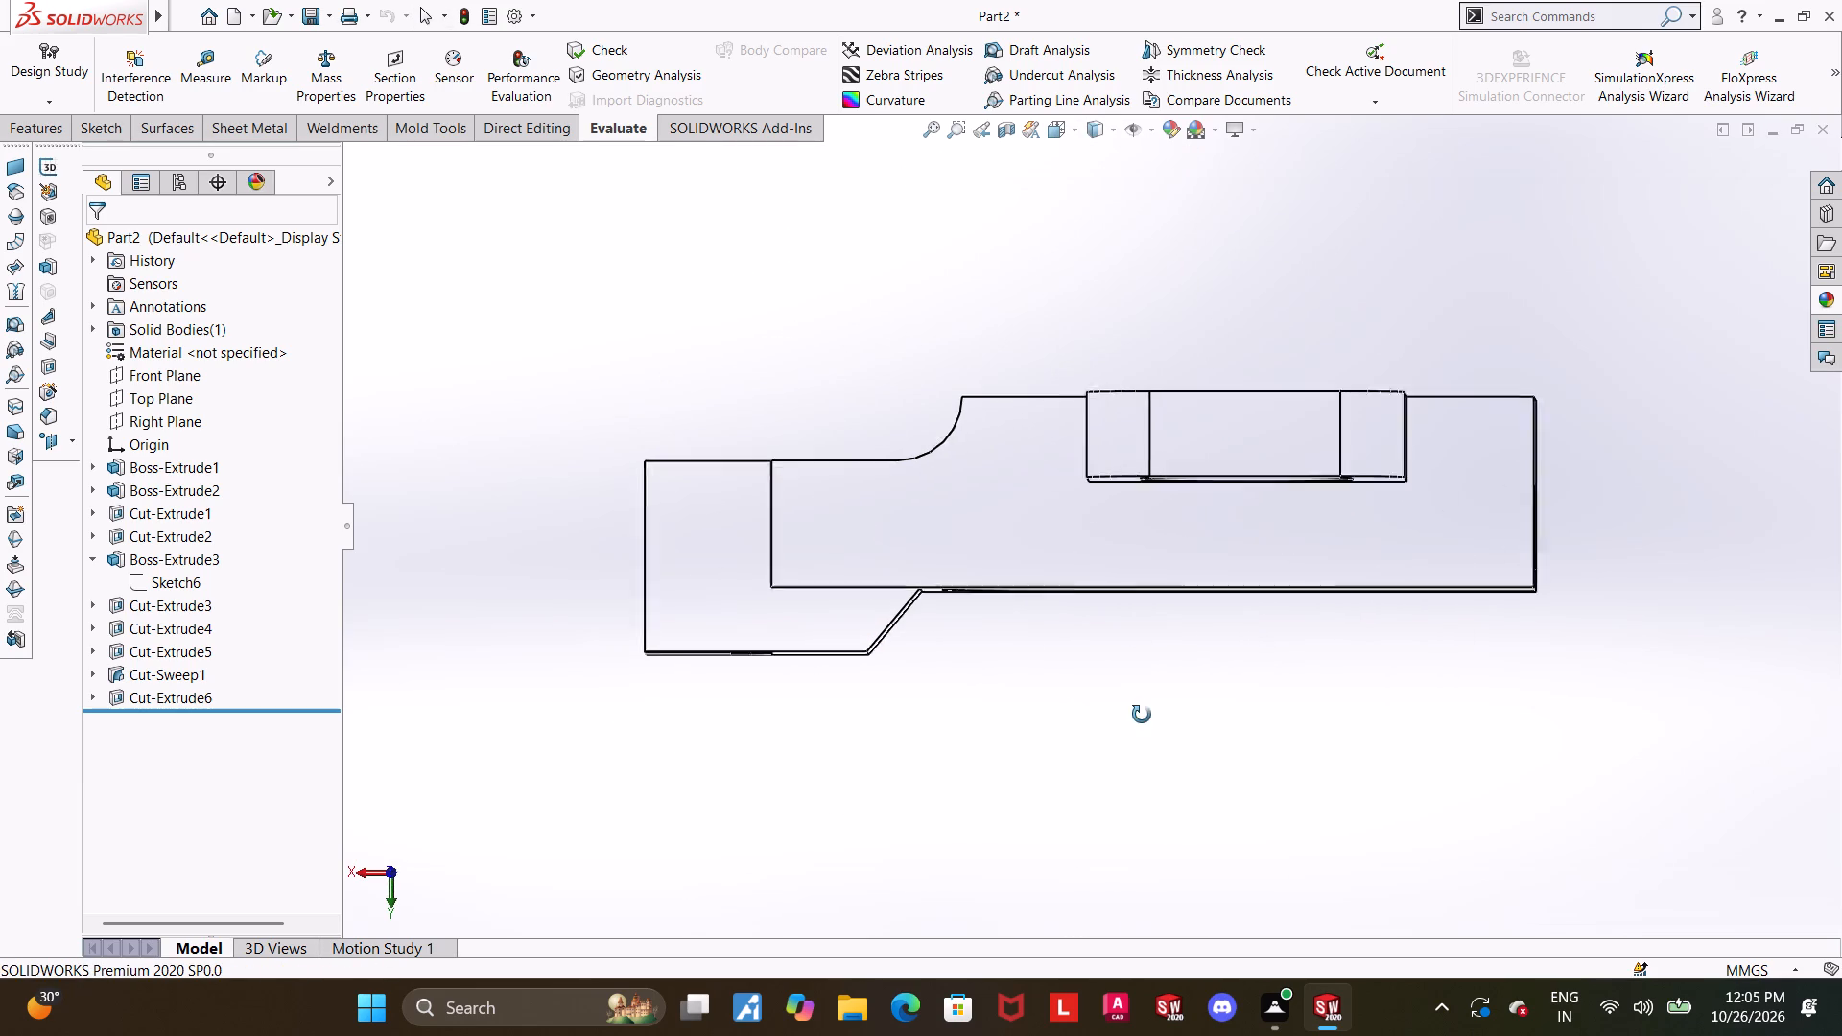
pyautogui.moveTo(1142, 715); pyautogui.dragTo(1115, 414, button='middle')
pyautogui.scroll(3, 1068, 838)
pyautogui.moveTo(1115, 848); pyautogui.dragTo(1136, 527, button='middle')
pyautogui.scroll(-3, 1400, 736)
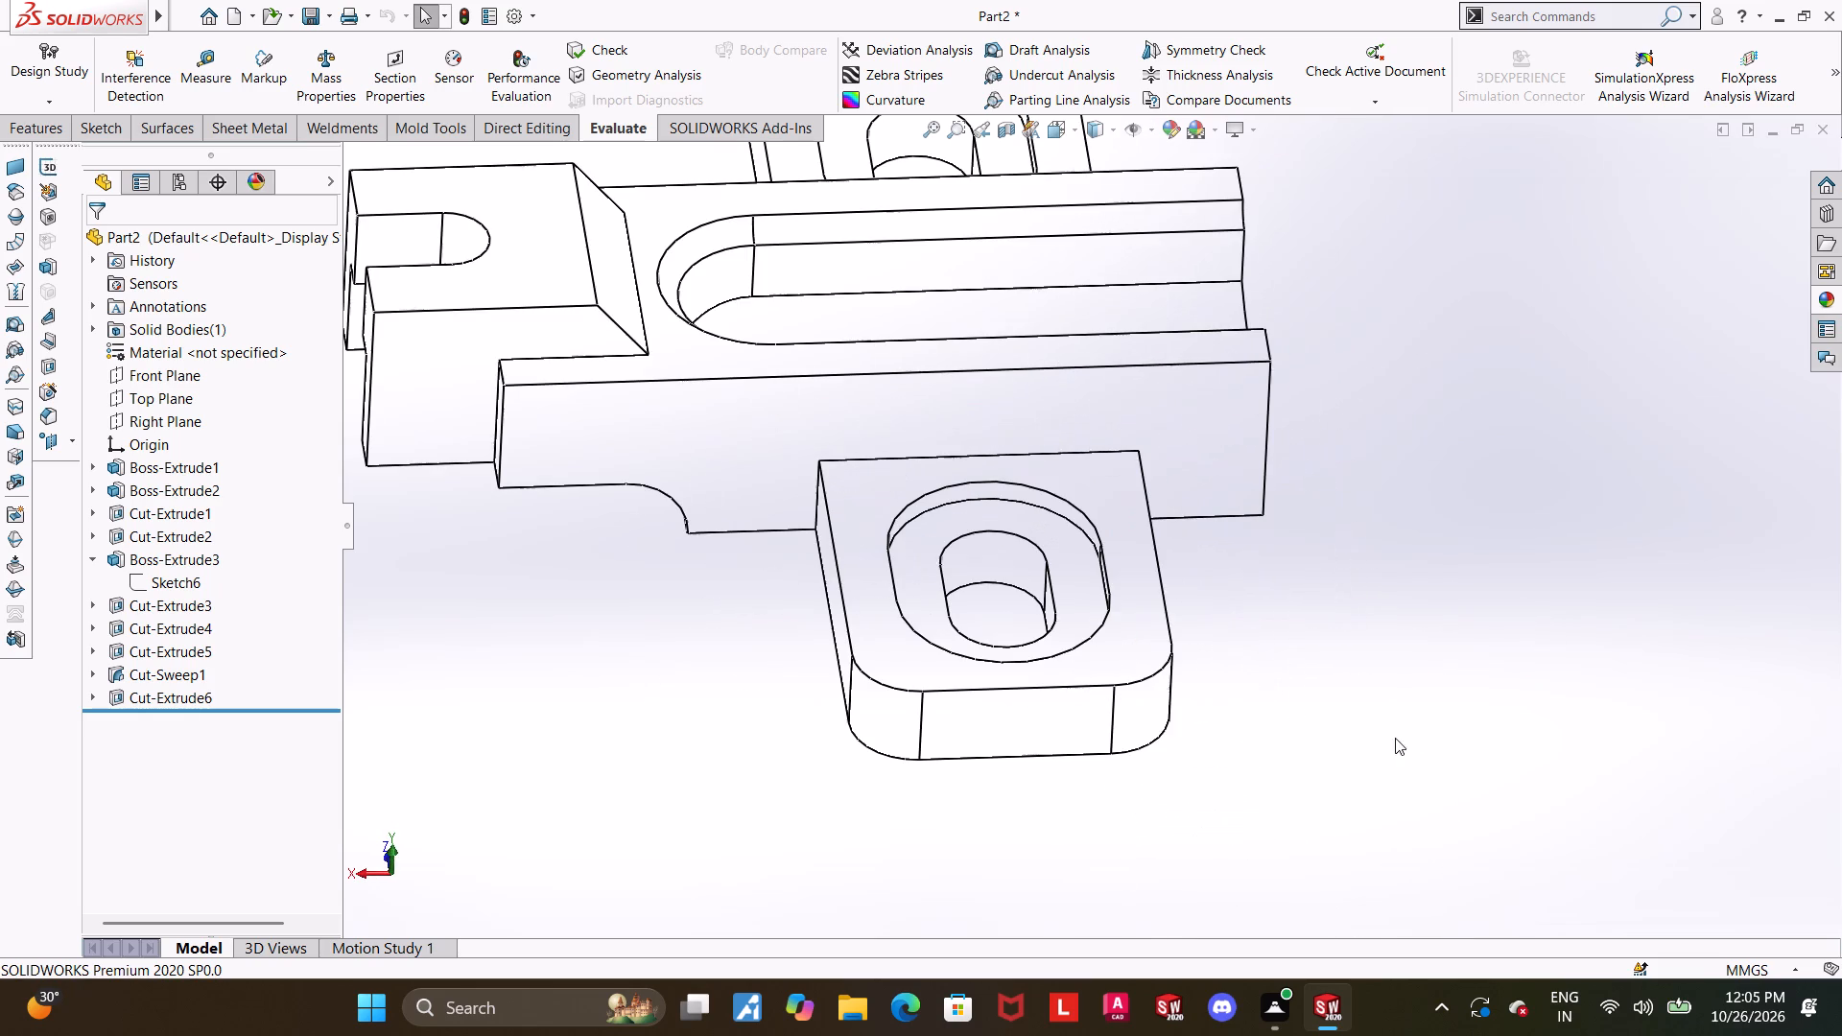
pyautogui.click(210, 58)
pyautogui.click(880, 715)
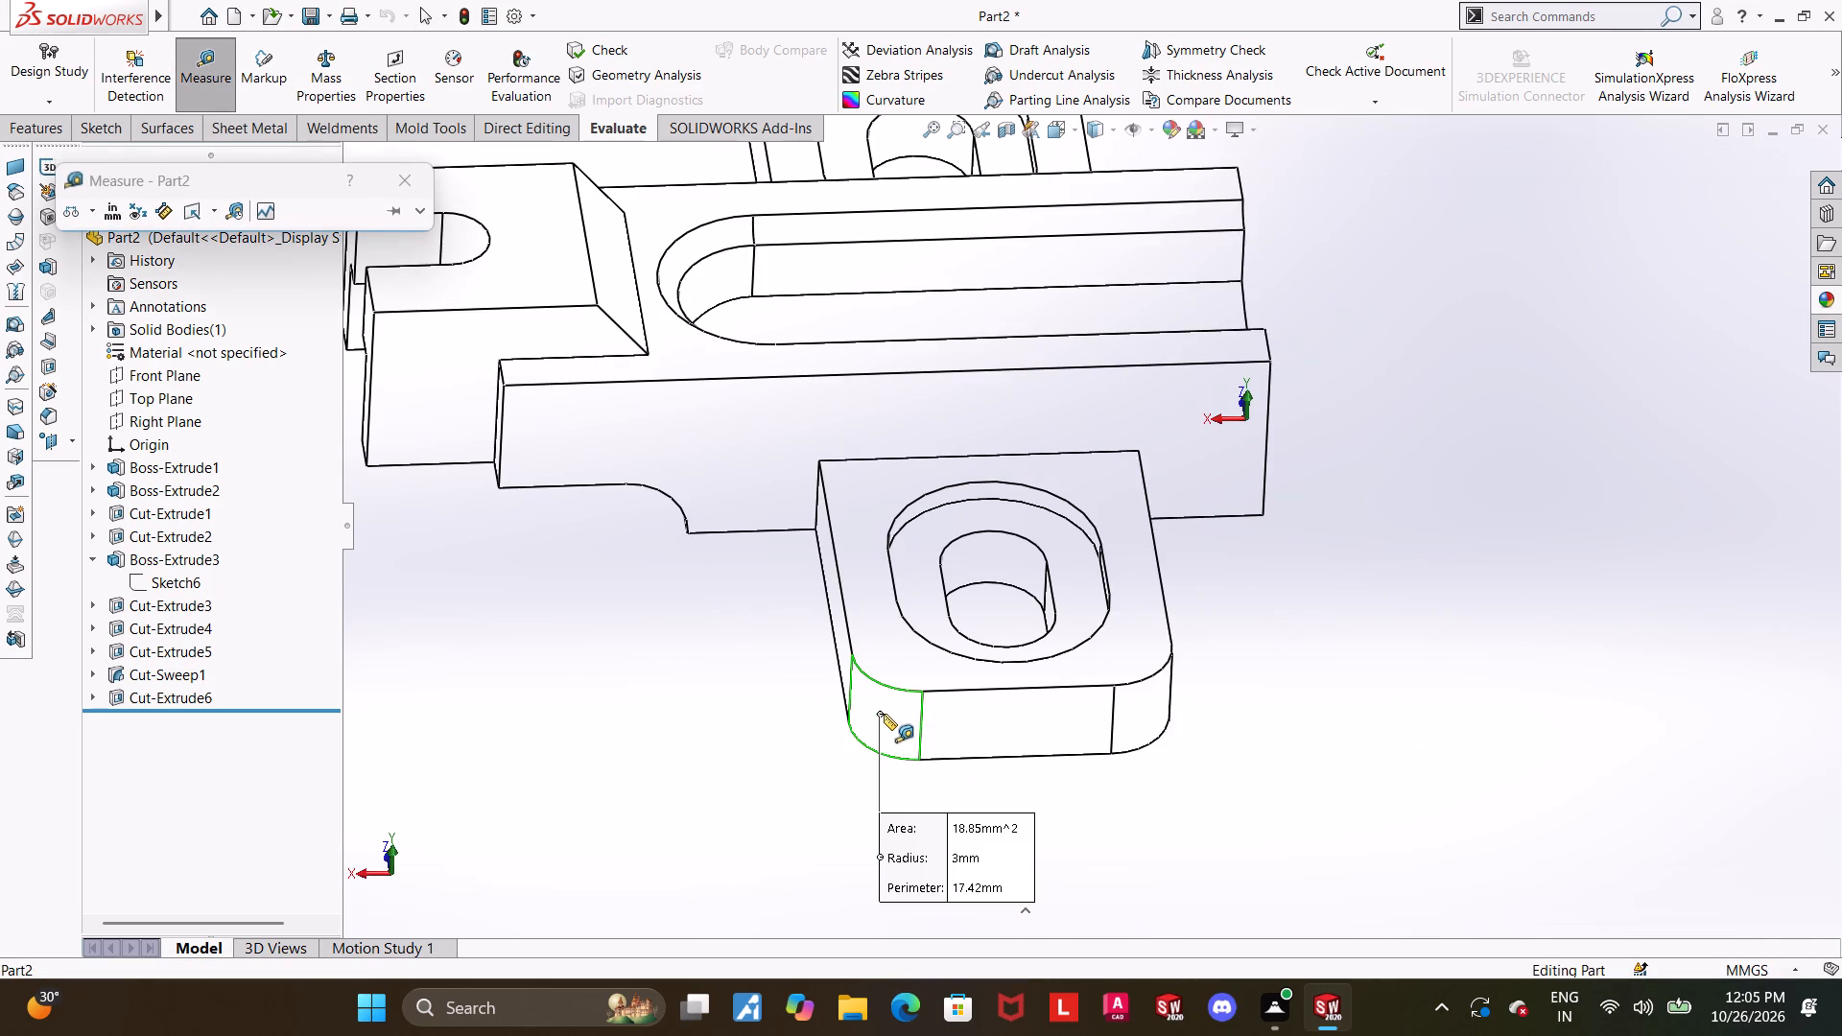
pyautogui.scroll(1, 897, 718)
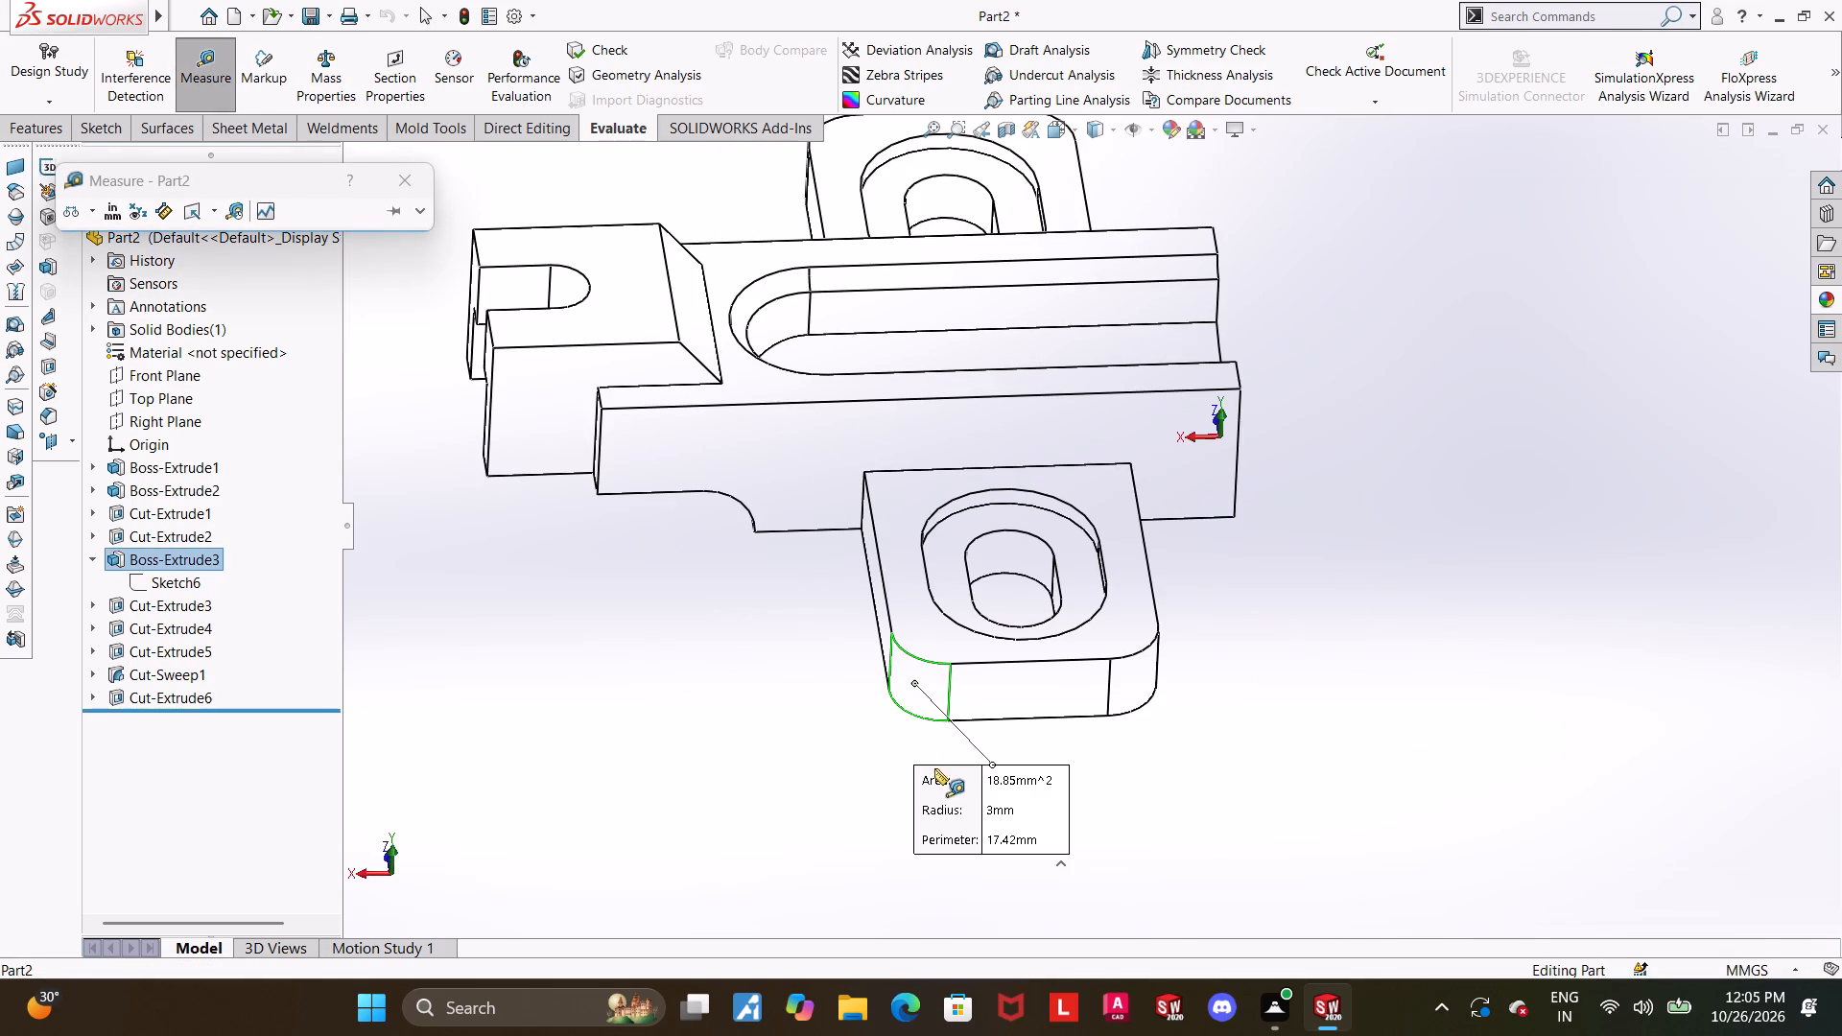
pyautogui.scroll(-1, 960, 598)
pyautogui.press('Escape')
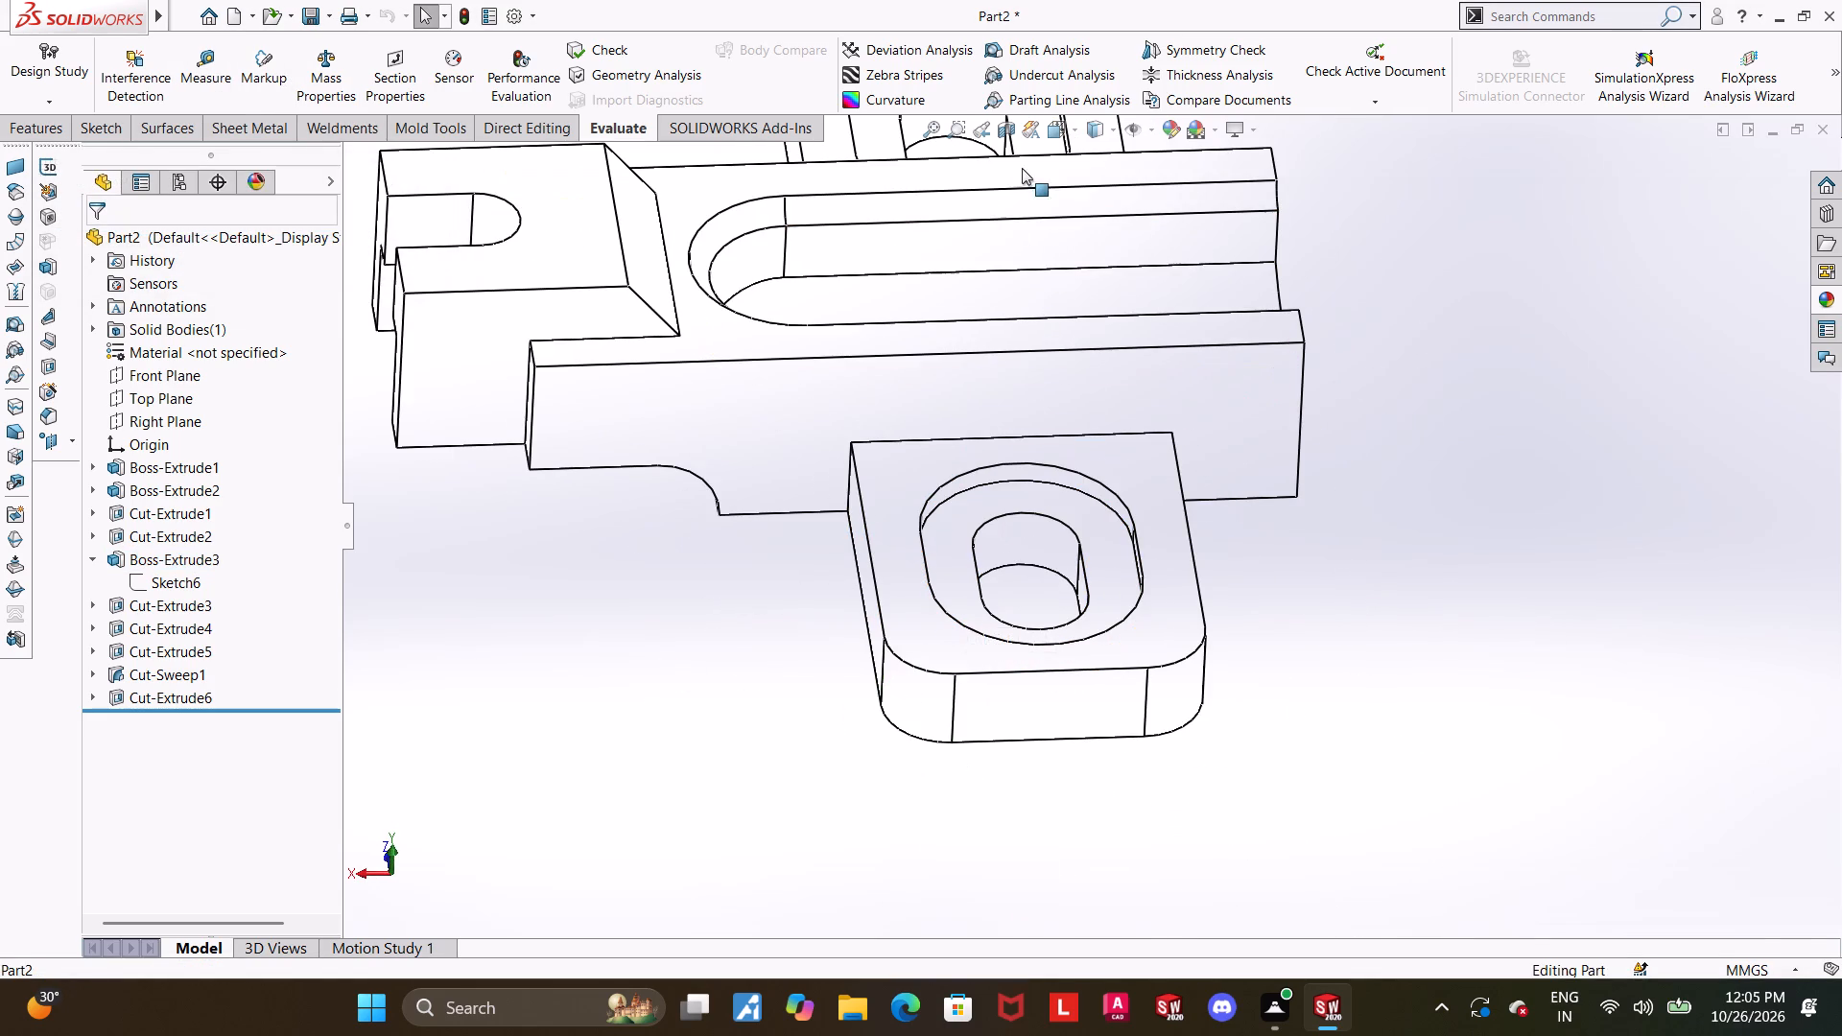
# Set the part's display style to Shaded With Edges.
pyautogui.click(1097, 124)
pyautogui.doubleClick(1095, 143)
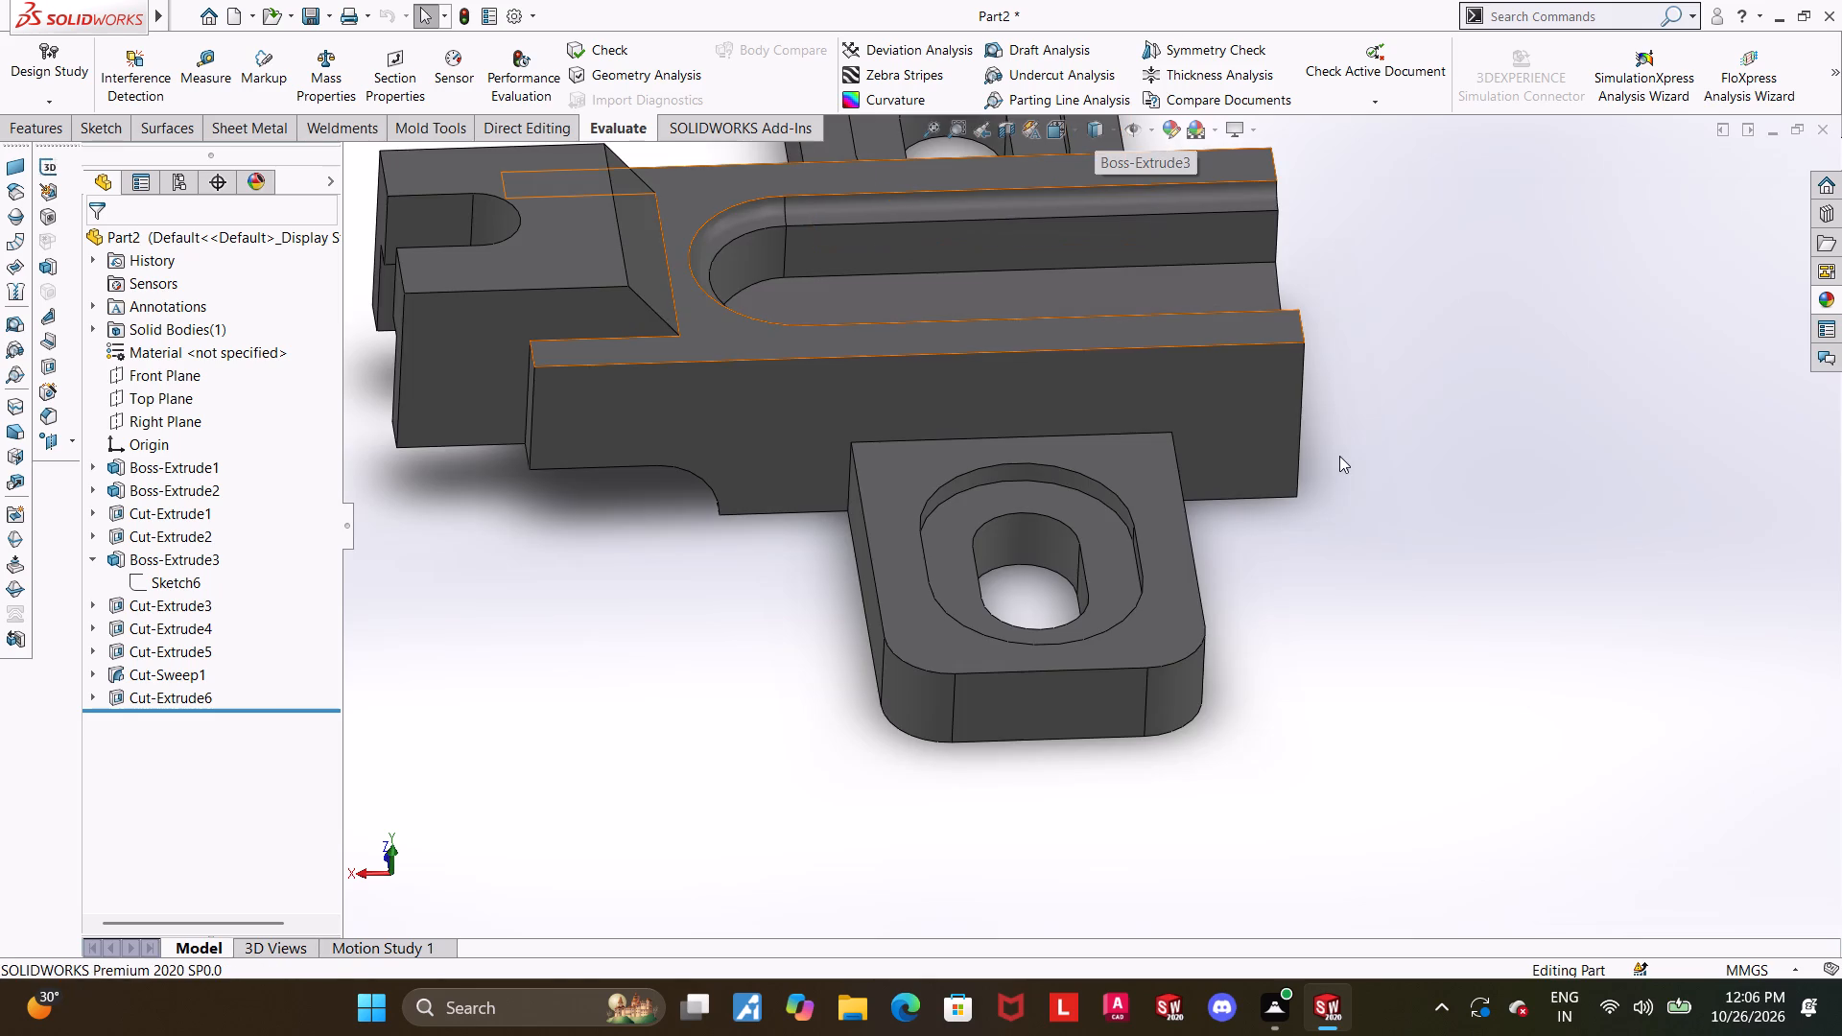
# Examine the shaded part in the Isometric view and from the isometric corner facing the top slot's open end.
pyautogui.hotkey('ctrl', '7')
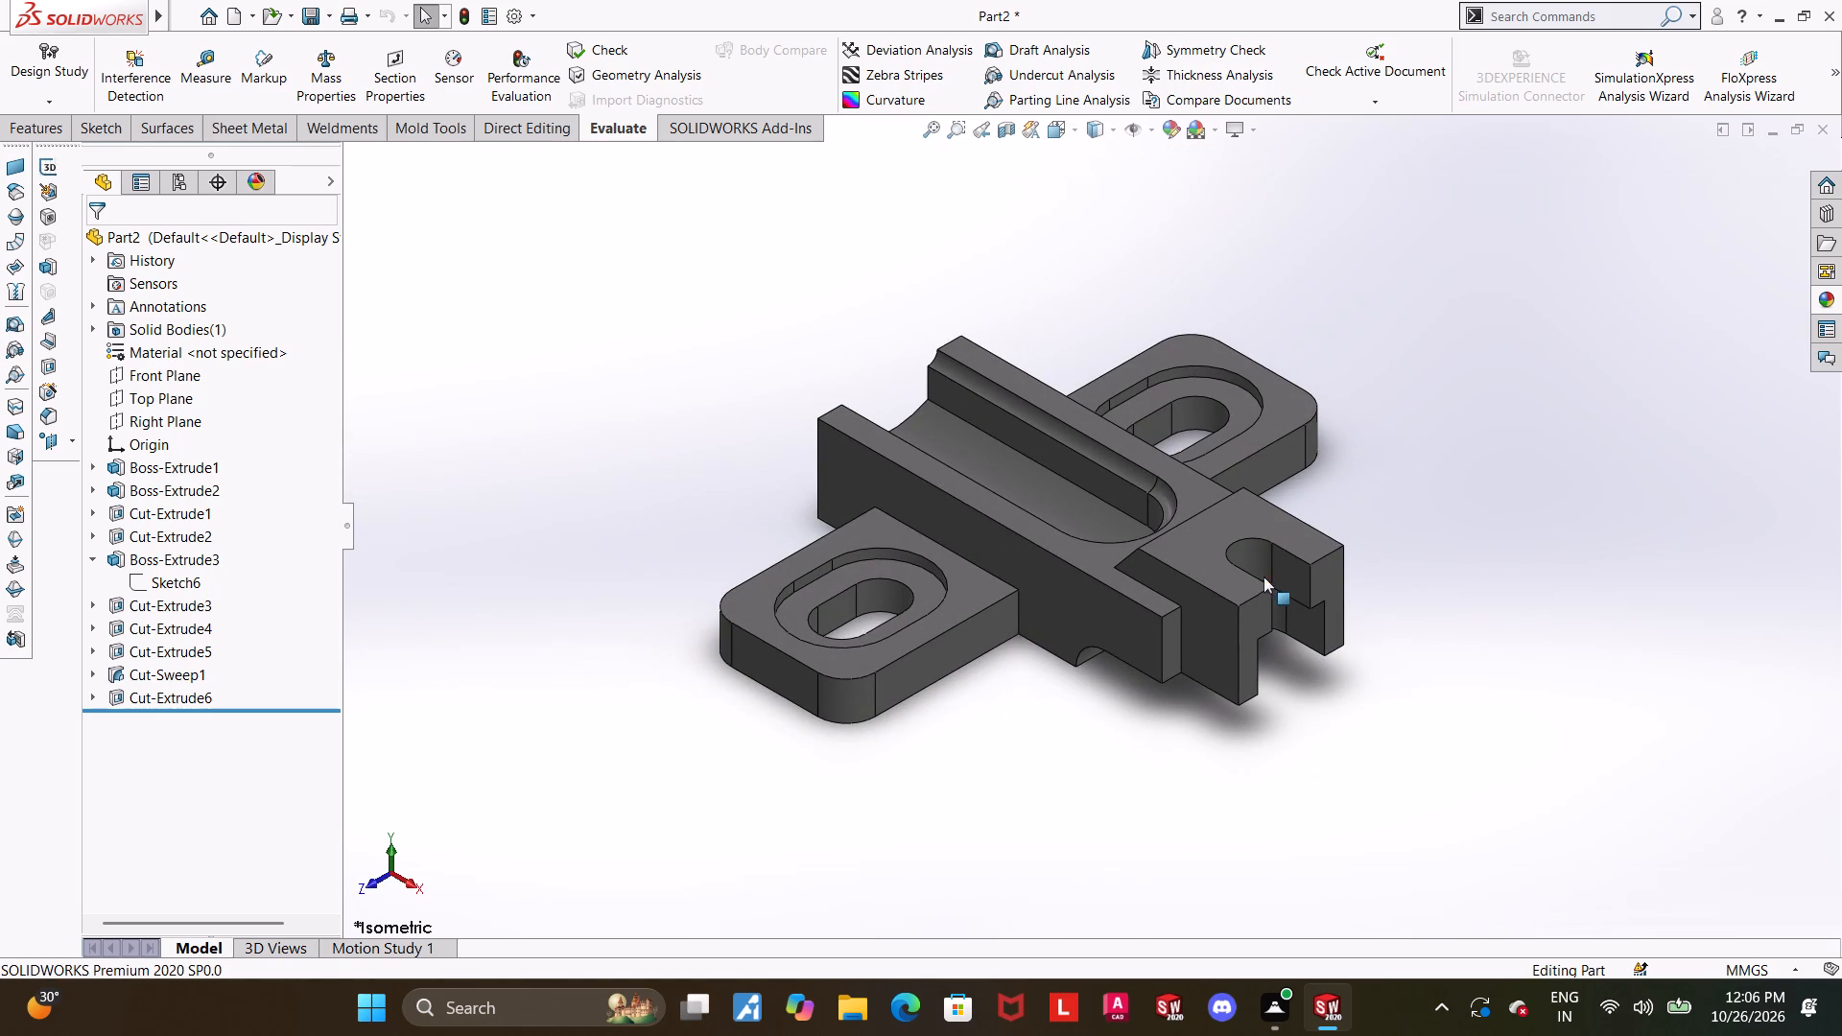
pyautogui.moveTo(1178, 621); pyautogui.dragTo(1332, 690, button='middle')
pyautogui.click(1046, 131)
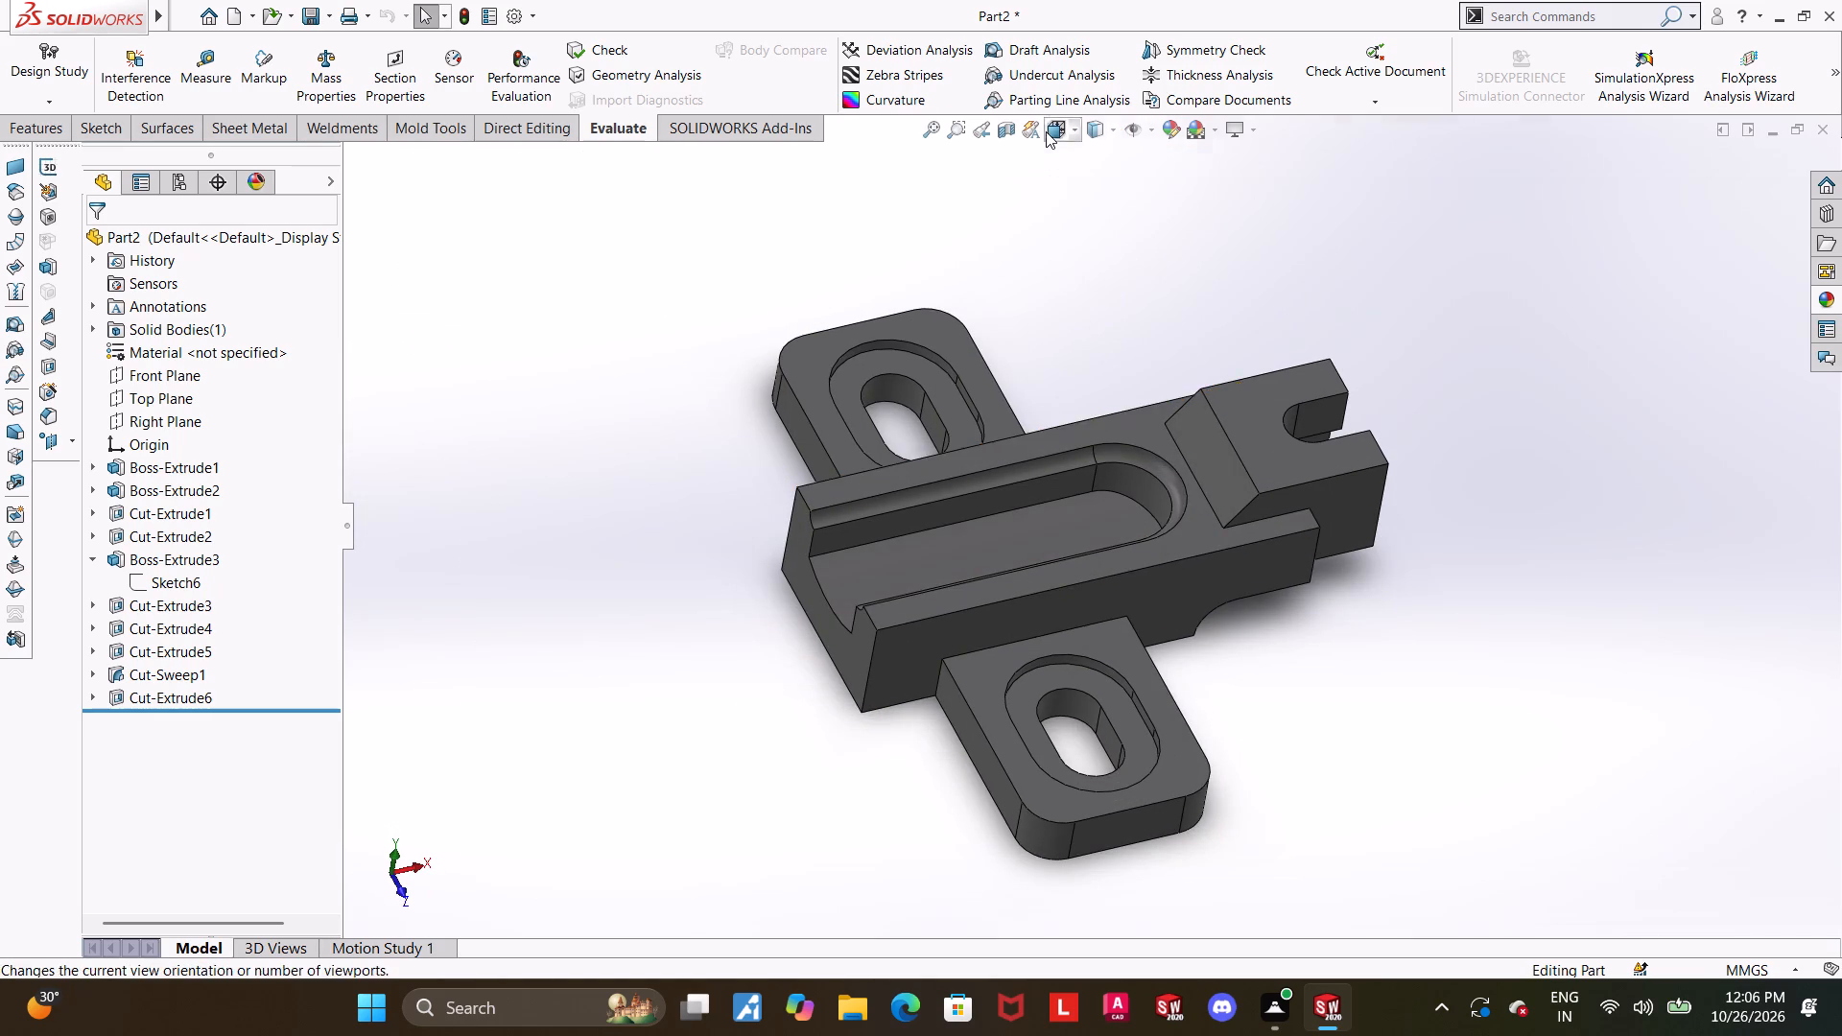
pyautogui.click(796, 669)
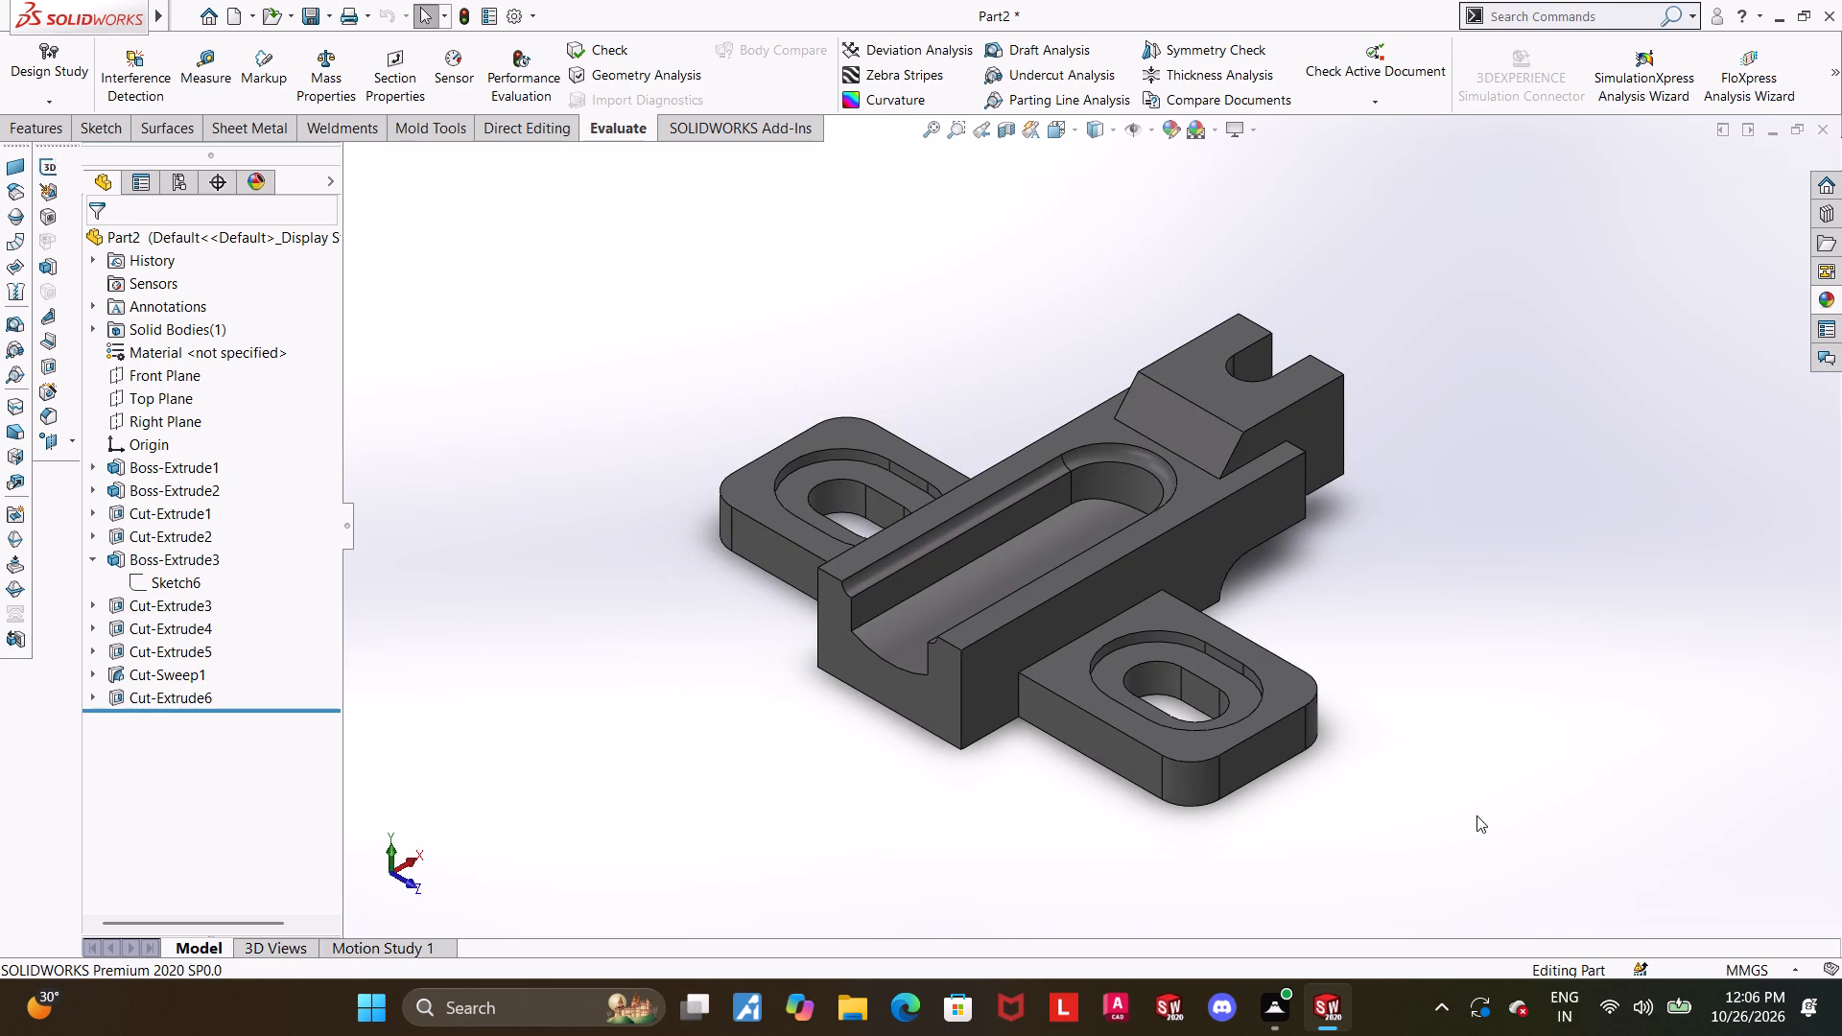
pyautogui.click(1444, 813)
pyautogui.scroll(-1, 1202, 619)
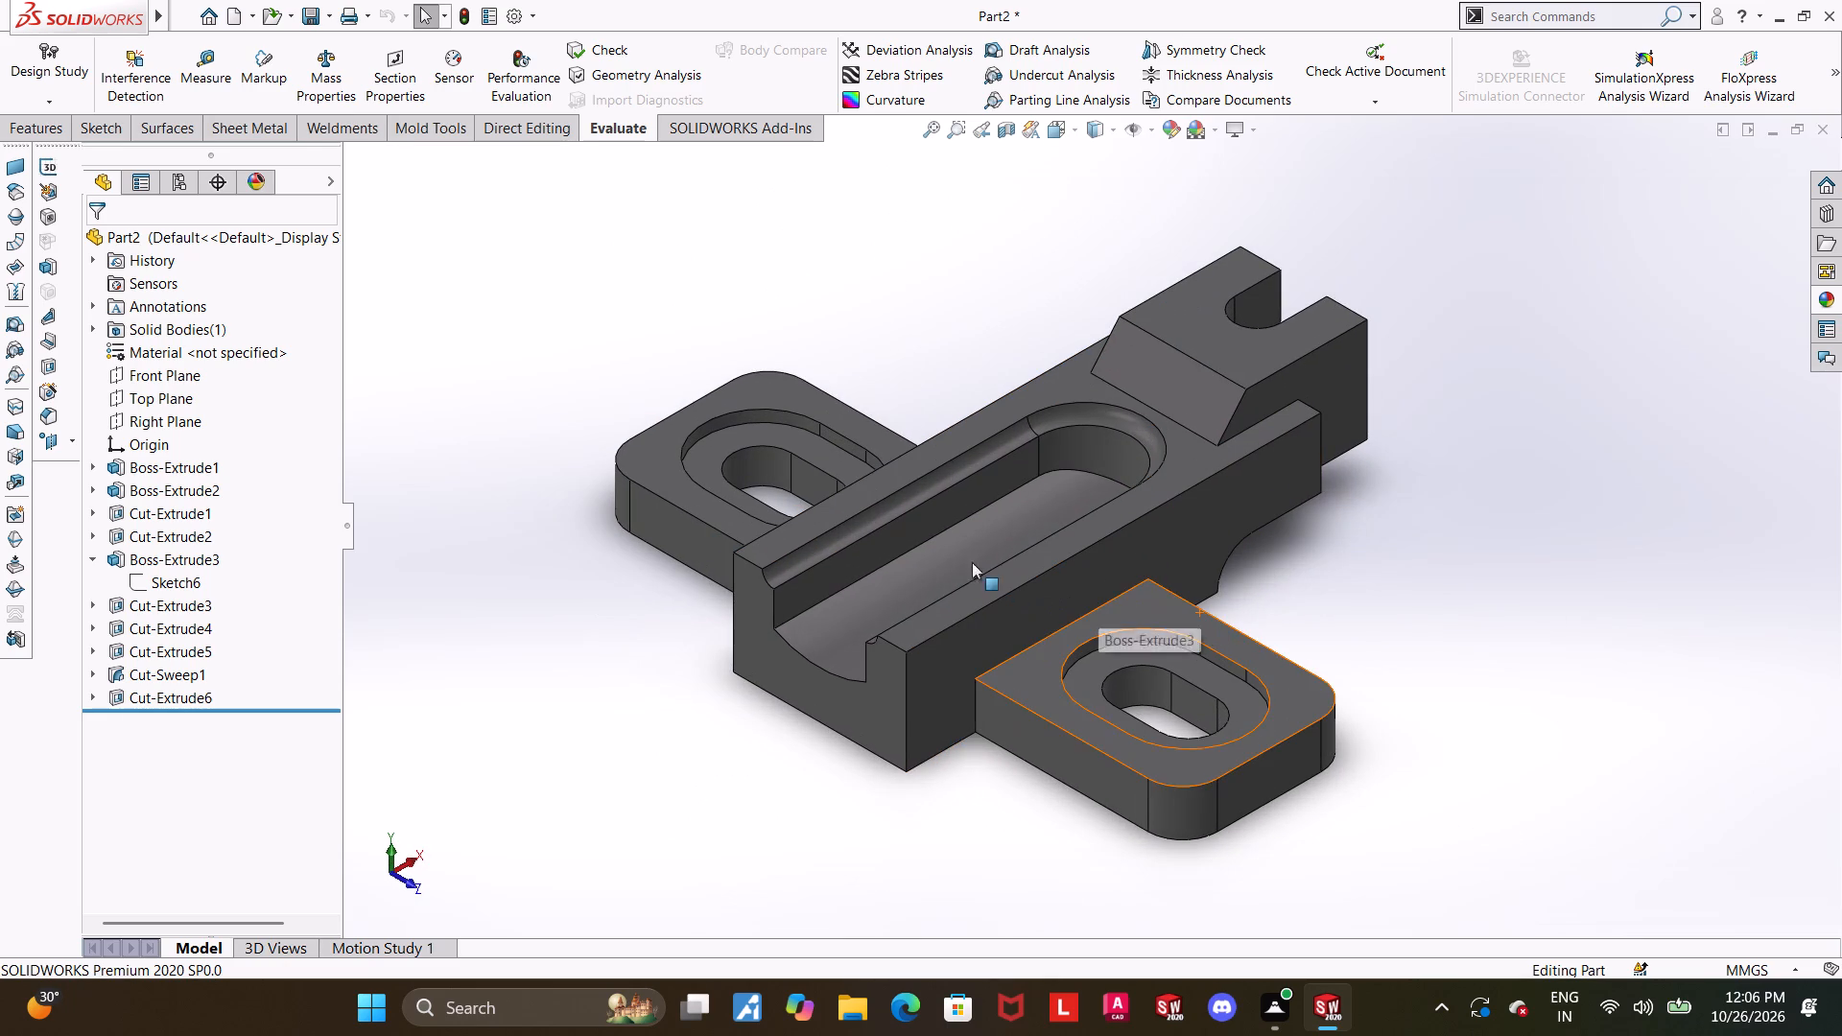
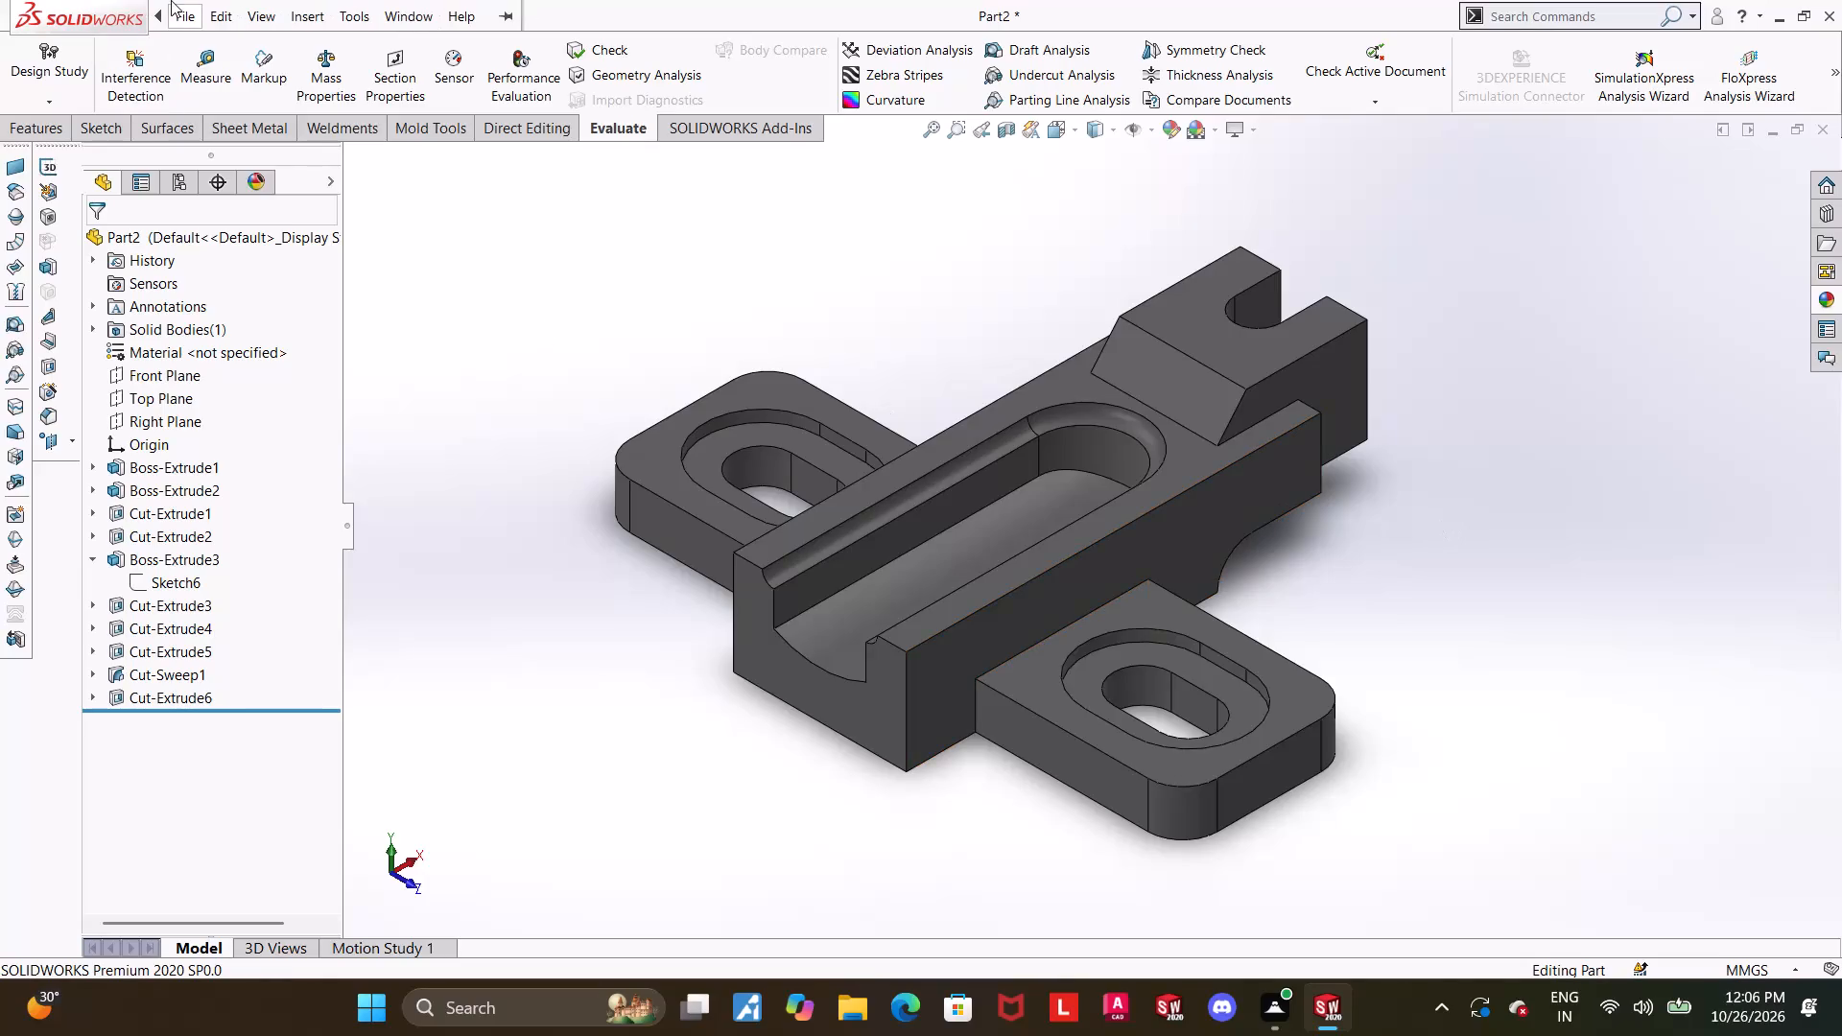
# Save the part in the Downloads folder as a SOLIDWORKS Part file named guide rail cleat.
pyautogui.click(249, 266)
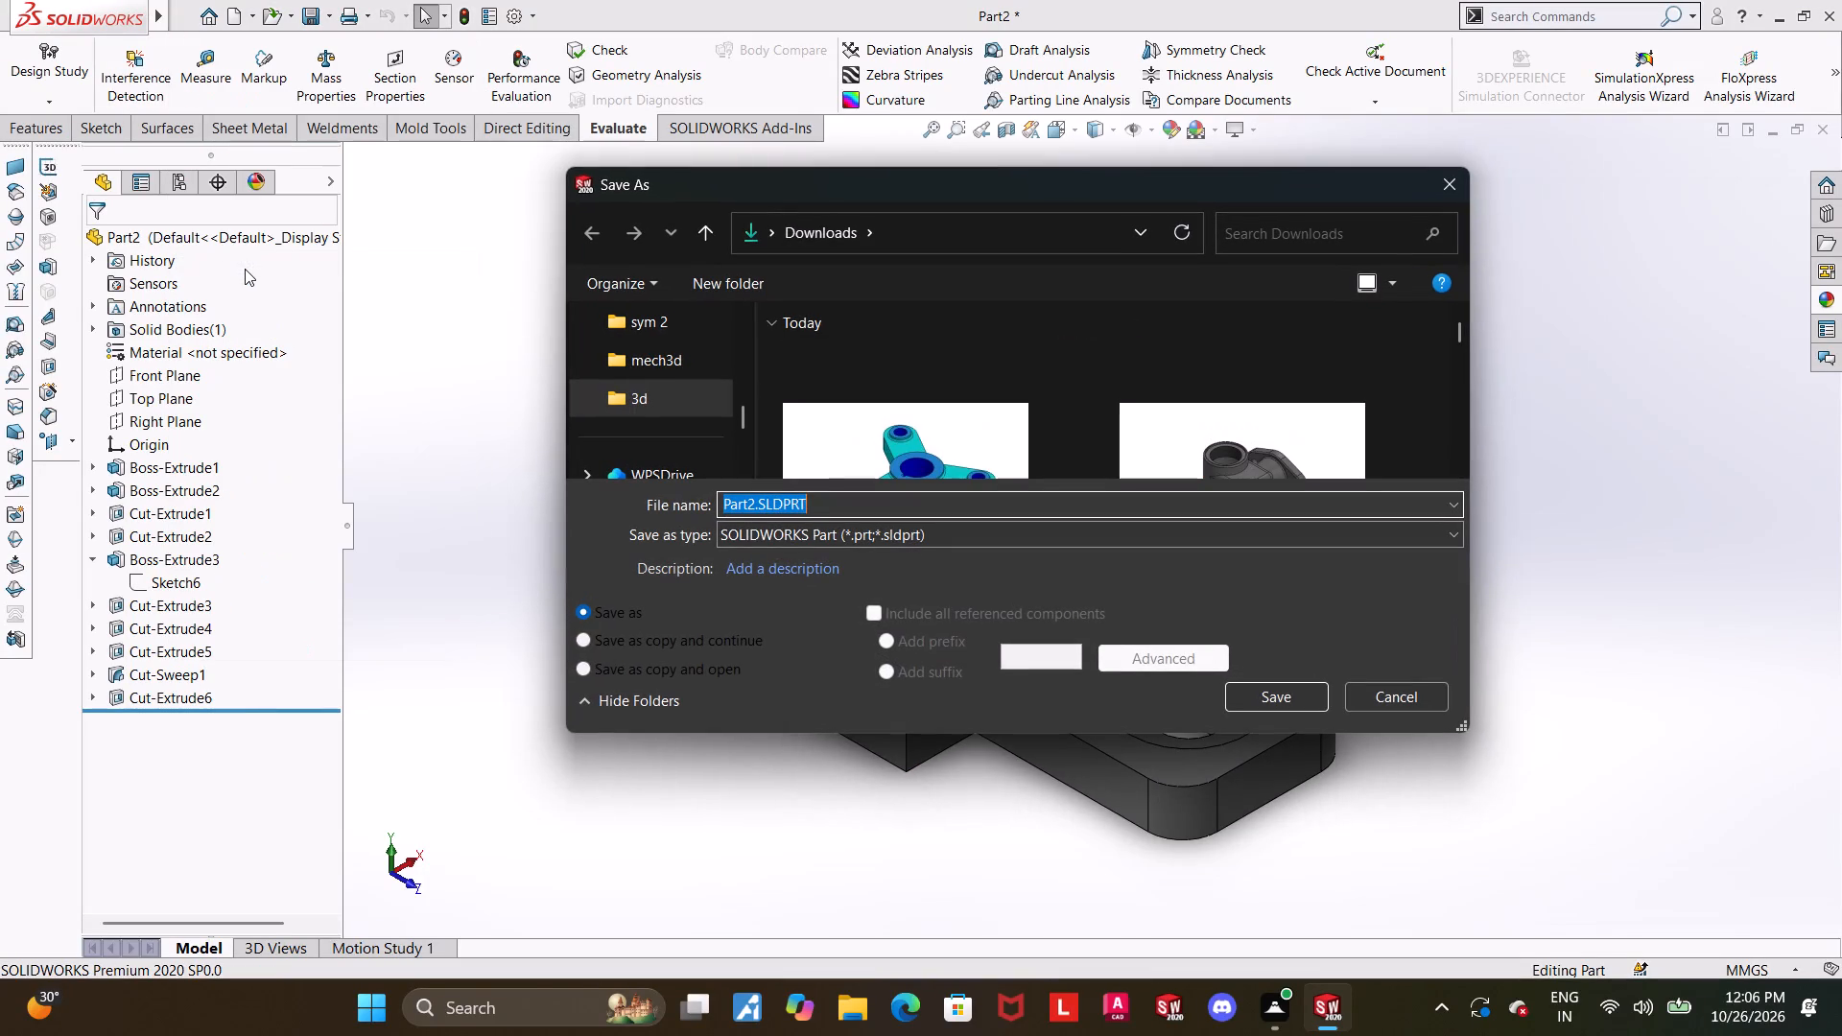
pyautogui.write('guide rail cleay')
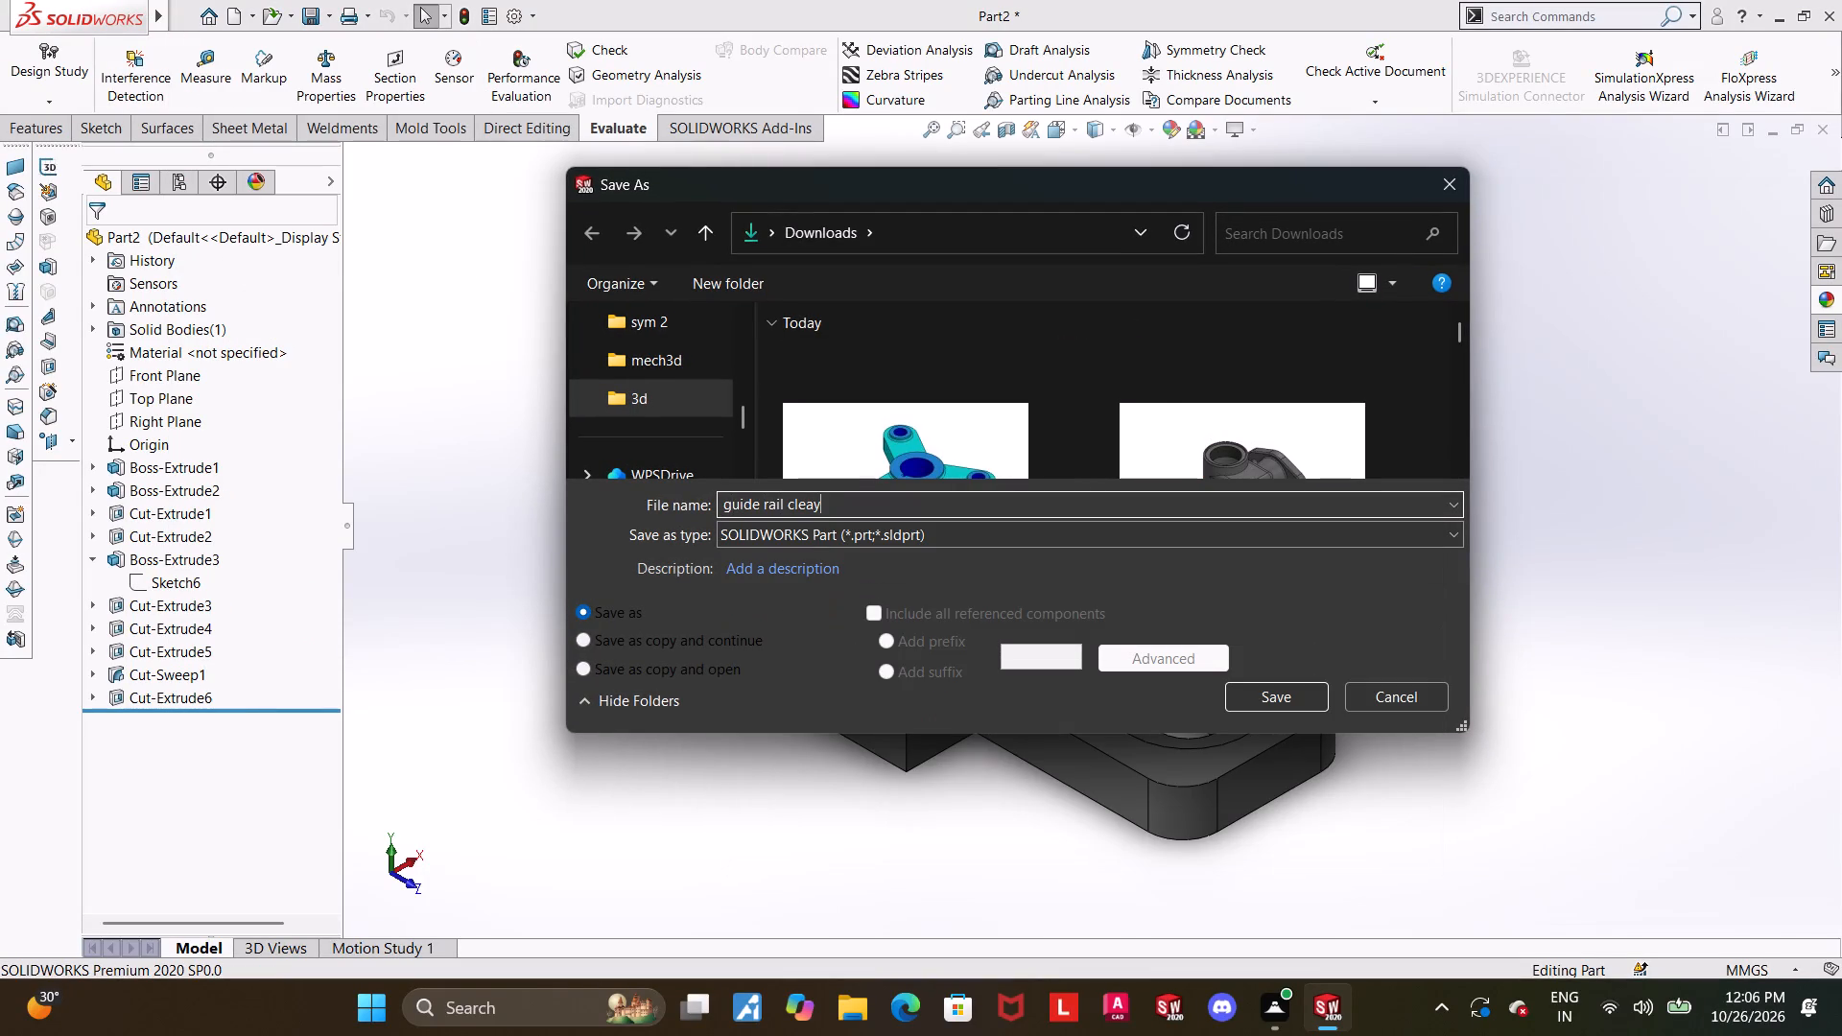
pyautogui.press('BackSpace')
pyautogui.press('t')
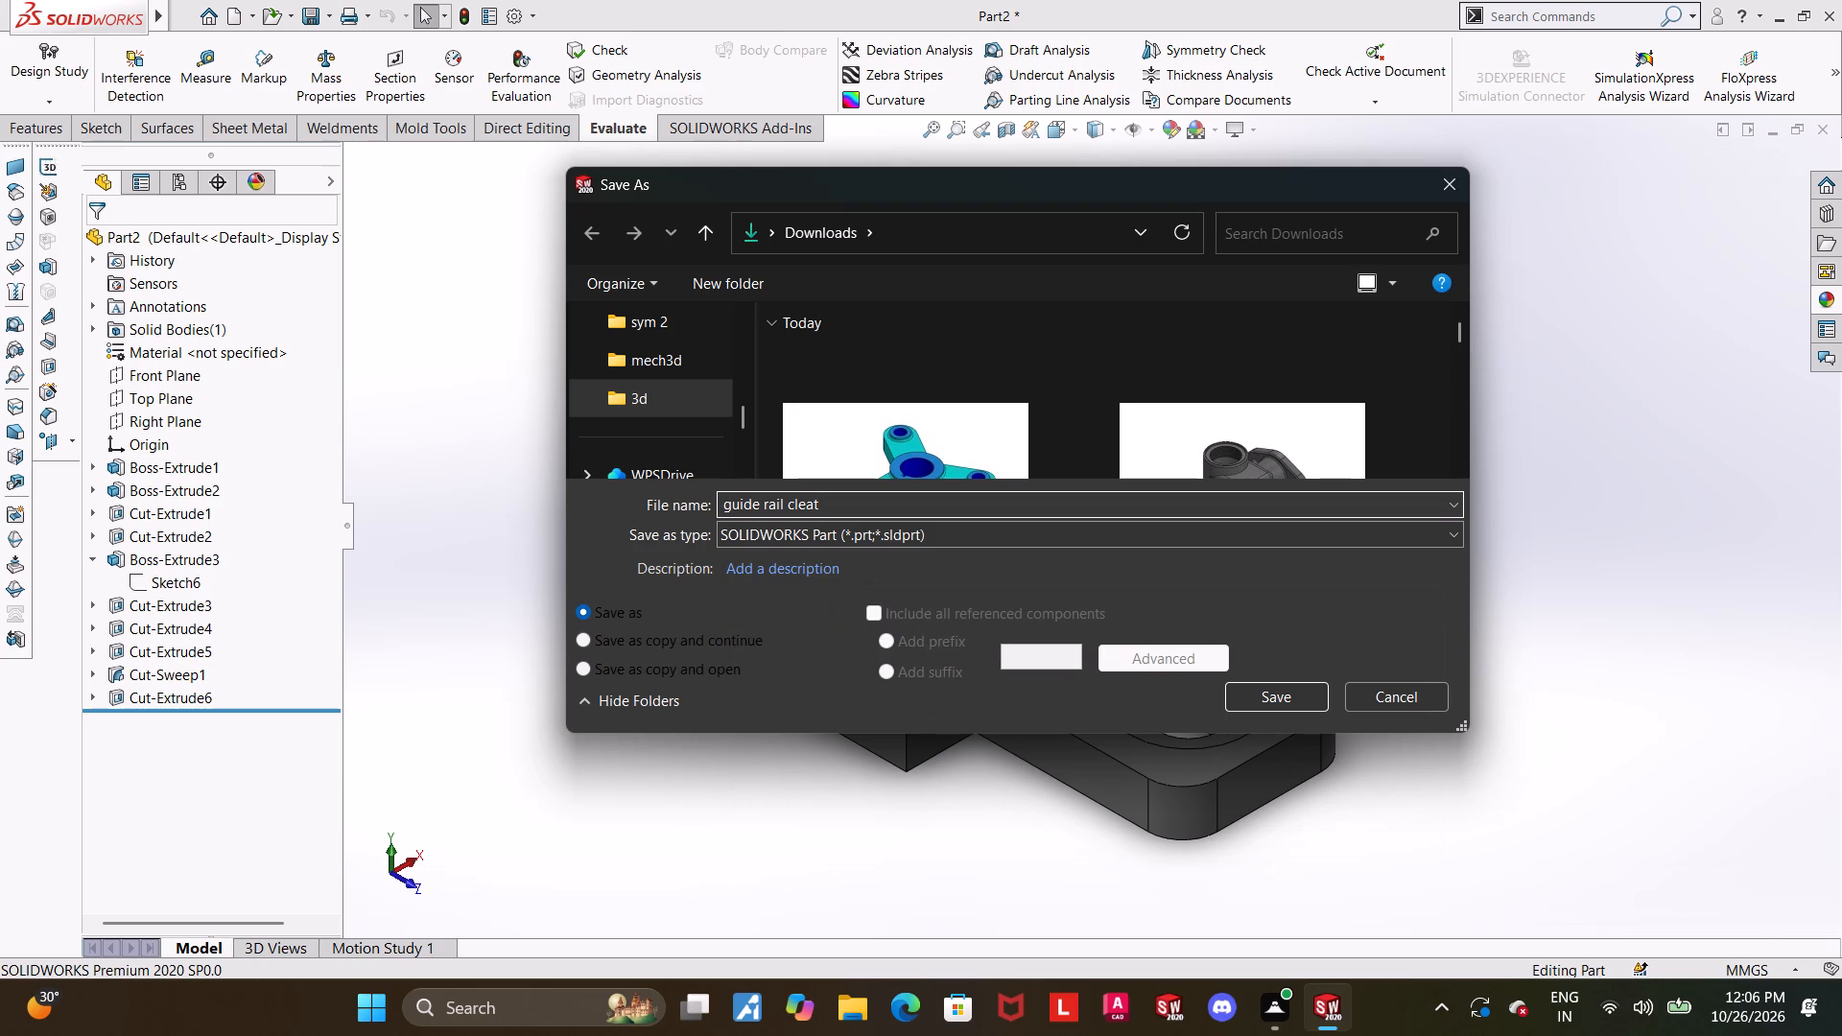
pyautogui.press('Return')
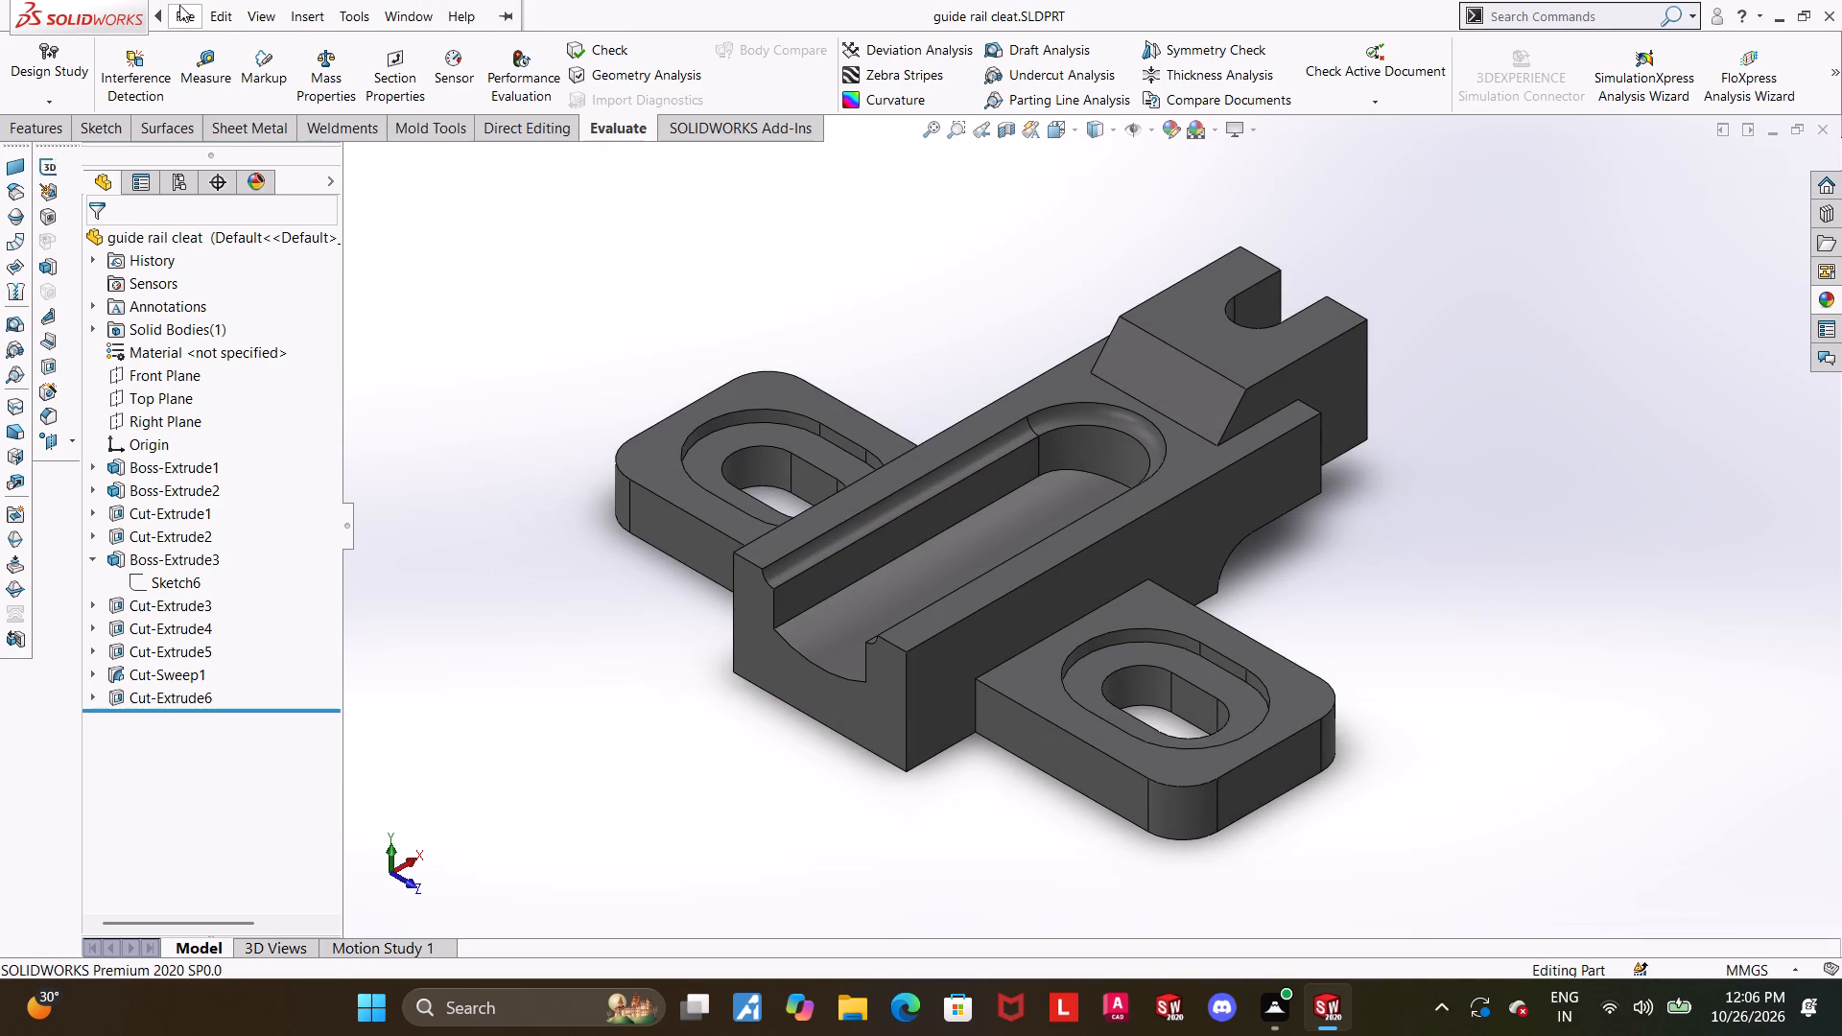
# Export the guide rail cleat part to the Downloads folder in another file format, keeping the same file name.
pyautogui.click(248, 261)
pyautogui.click(877, 551)
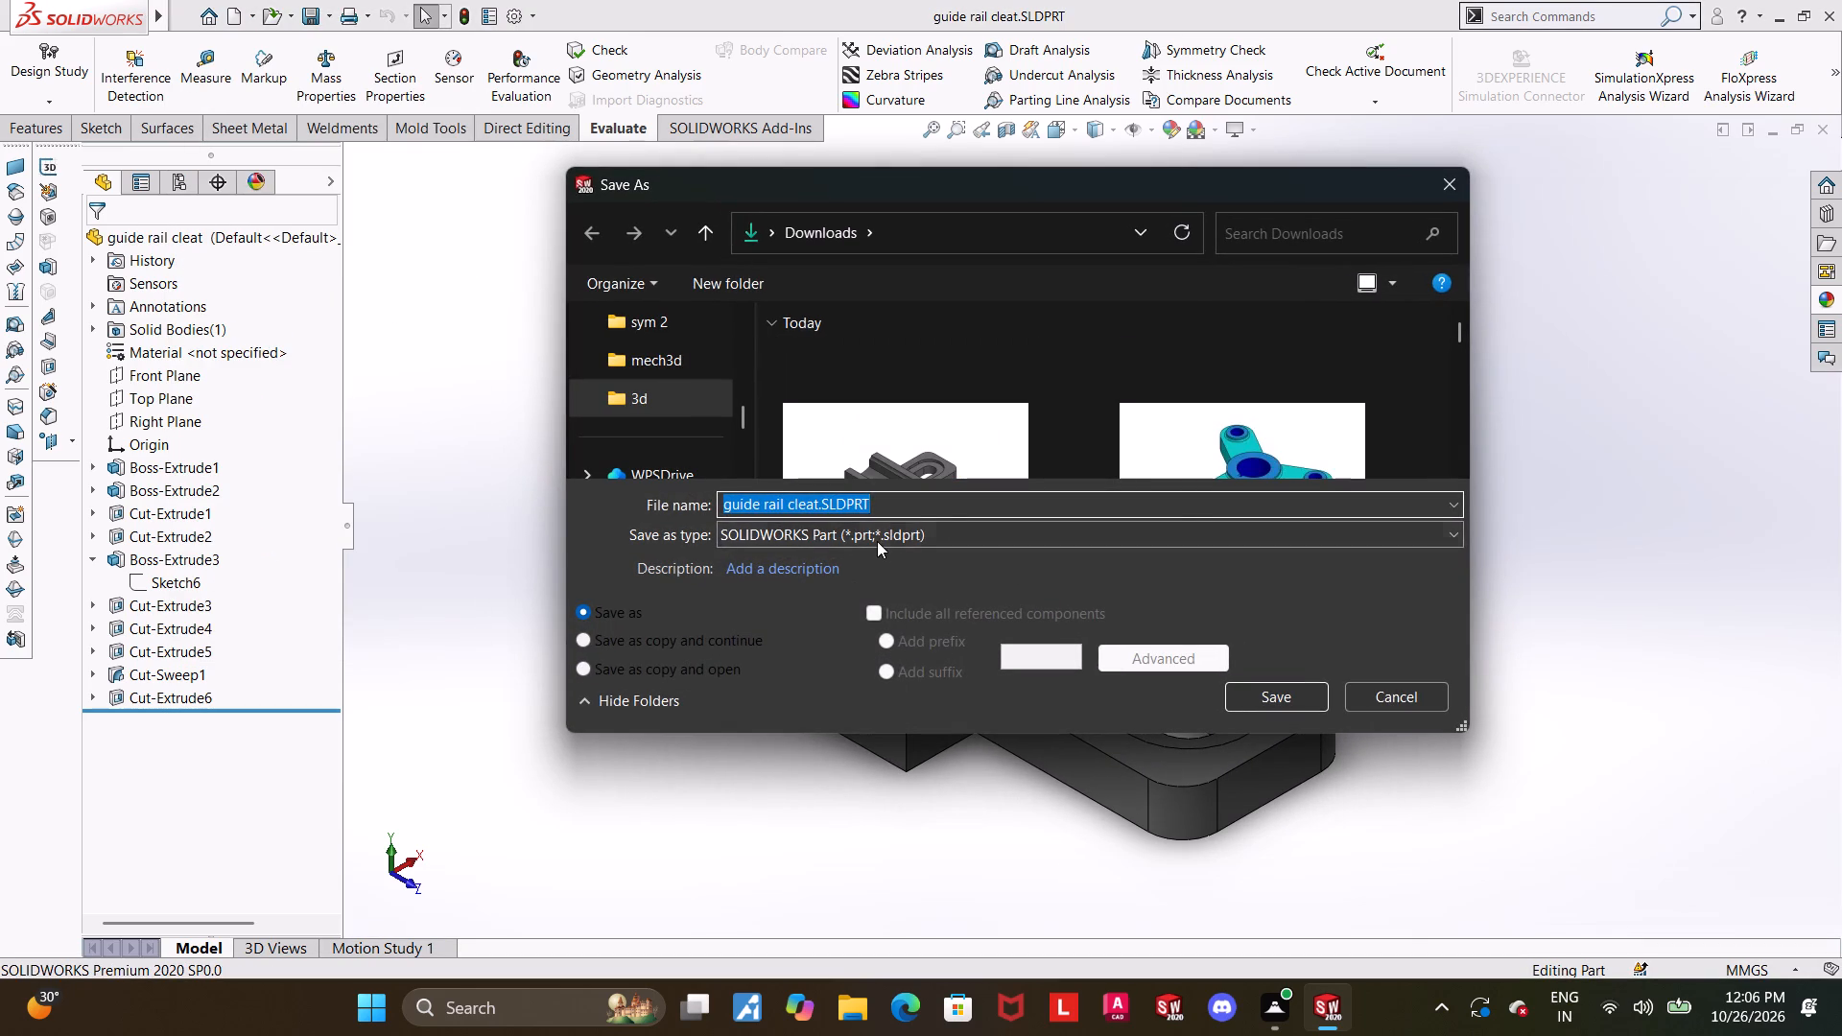
pyautogui.click(877, 541)
pyautogui.click(1035, 144)
pyautogui.click(1276, 737)
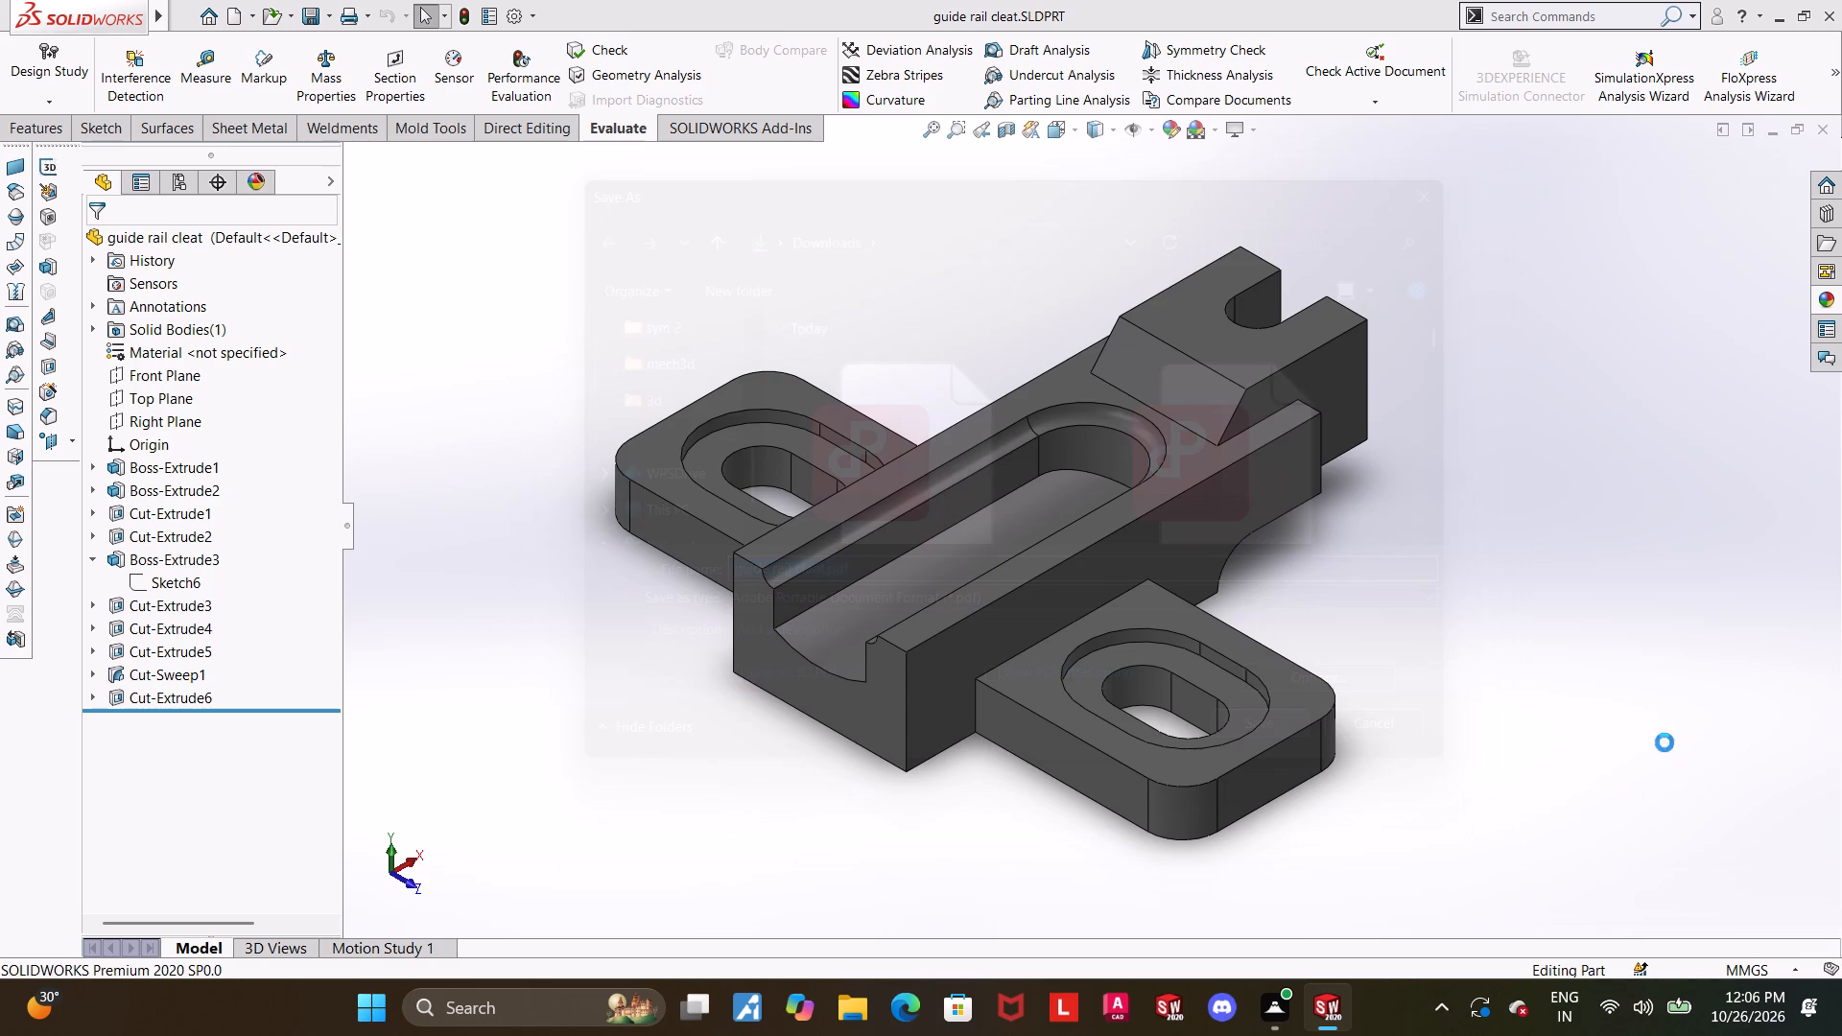